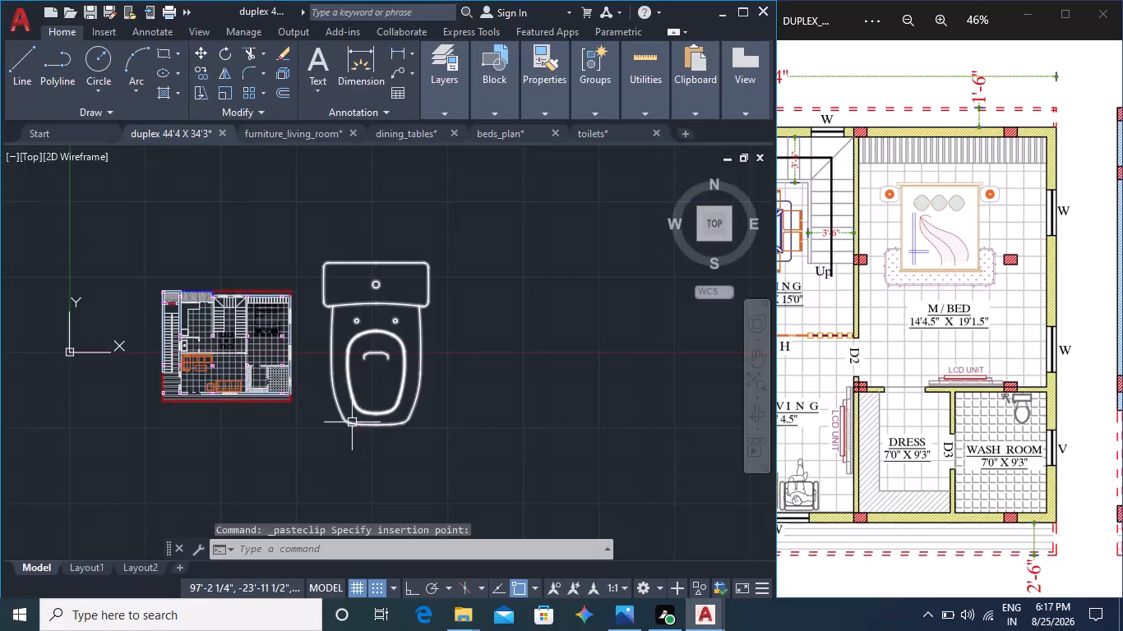
# Scale the pasted toilet block down to wash-room size, using its lower-left end as the base point.
pyautogui.click(352, 422)
pyautogui.rightClick(352, 422)
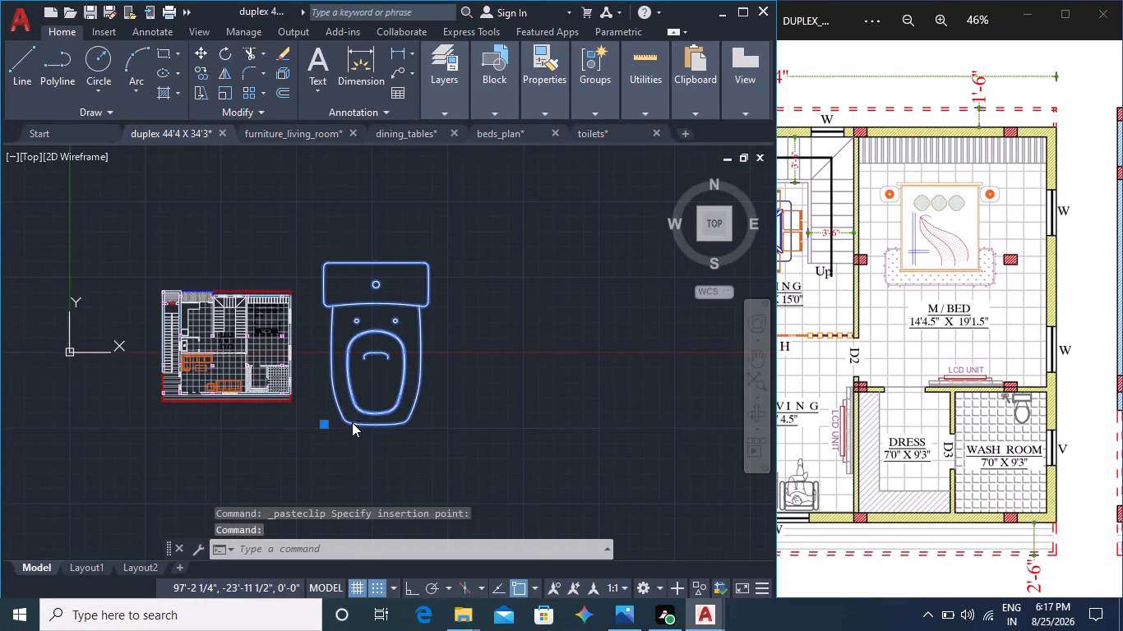
pyautogui.click(398, 349)
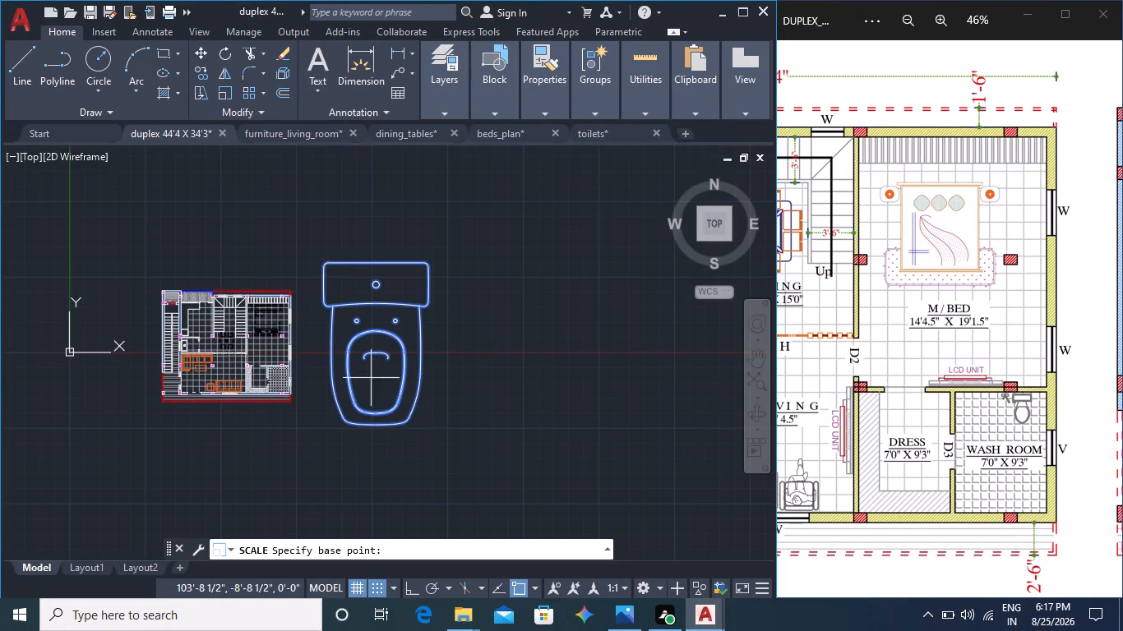
pyautogui.click(342, 425)
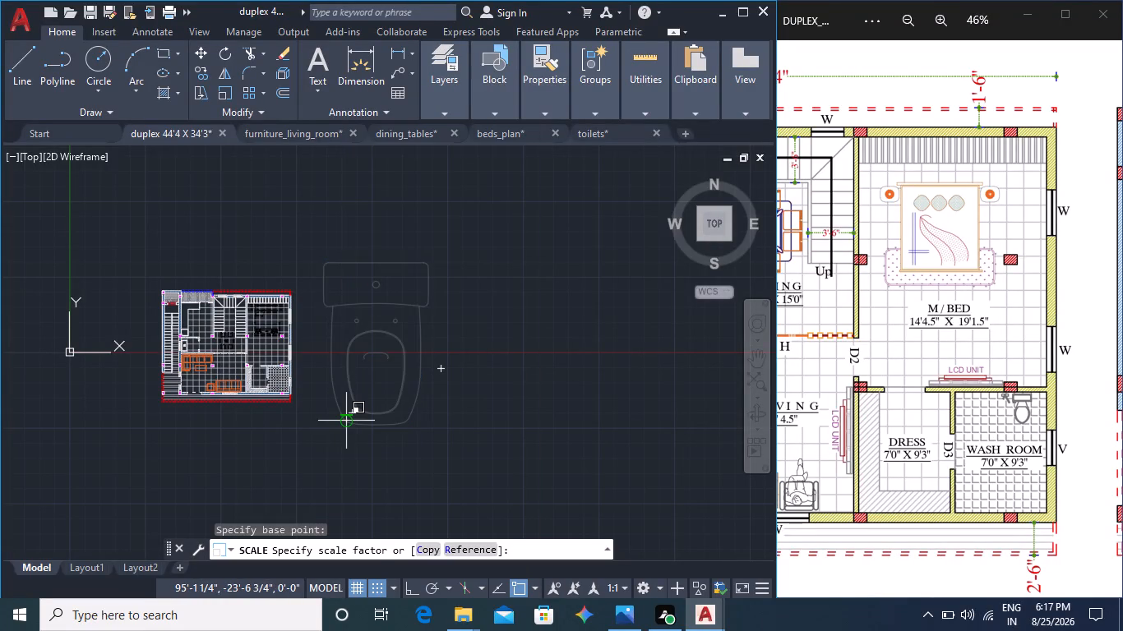
pyautogui.scroll(3, 346, 425)
pyautogui.scroll(-2, 347, 425)
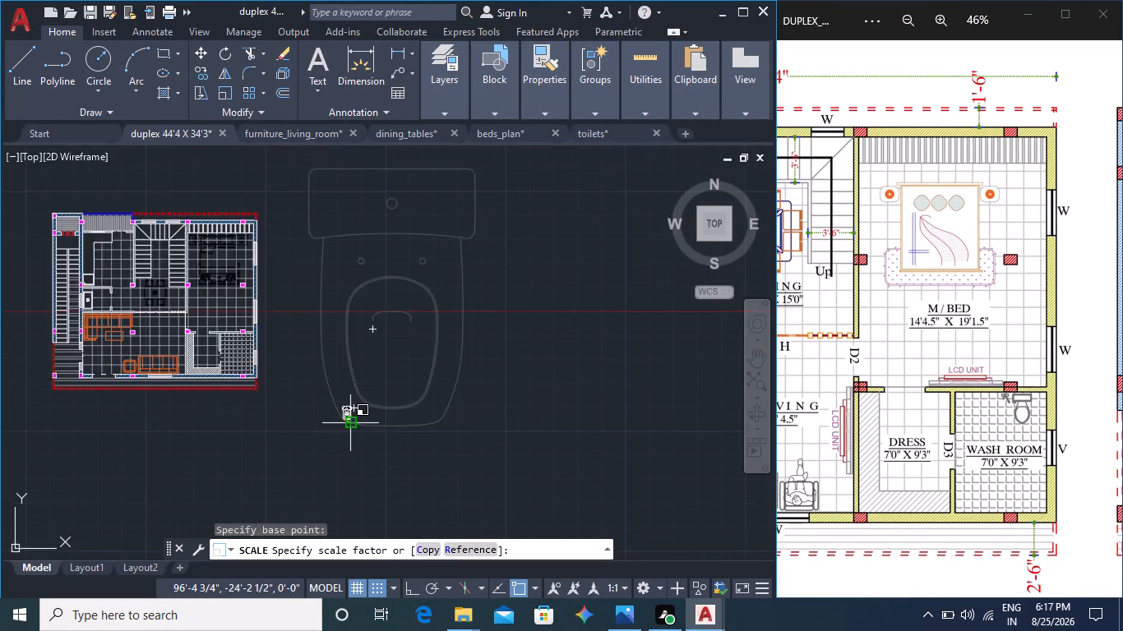
pyautogui.scroll(5, 347, 425)
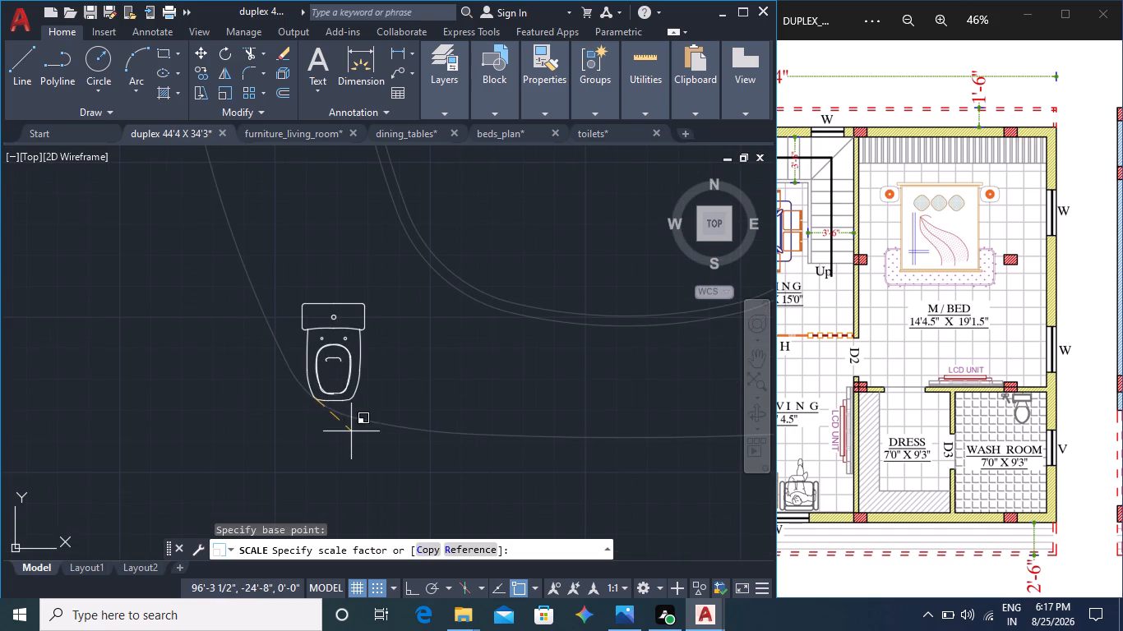
pyautogui.click(350, 432)
# Move the scaled toilet into the wash room, setting its tank against the north wall below the column.
pyautogui.click(383, 426)
pyautogui.click(319, 342)
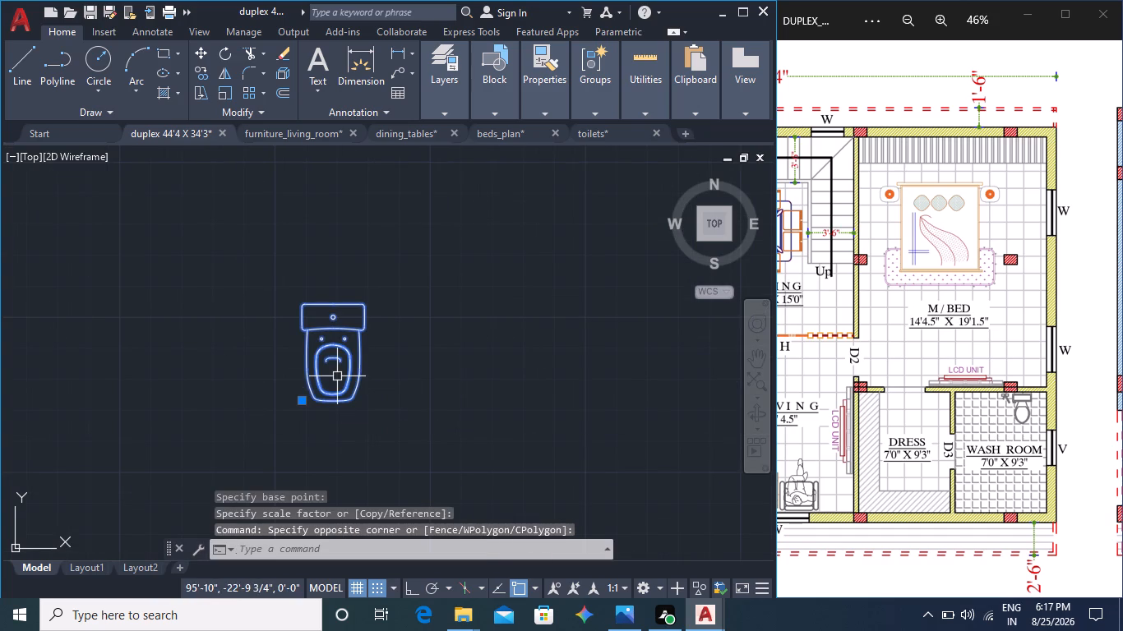
pyautogui.click(304, 403)
pyautogui.scroll(-2, 243, 303)
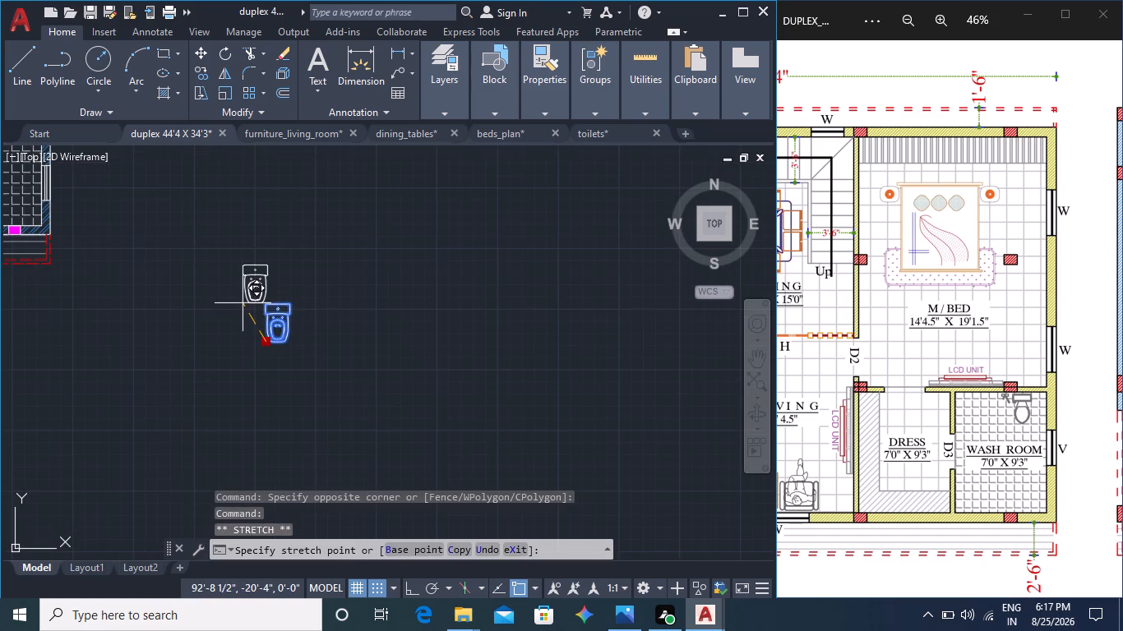
pyautogui.moveTo(247, 313); pyautogui.dragTo(511, 469, button='middle')
pyautogui.scroll(3, 276, 332)
pyautogui.moveTo(275, 328); pyautogui.dragTo(312, 459, button='middle')
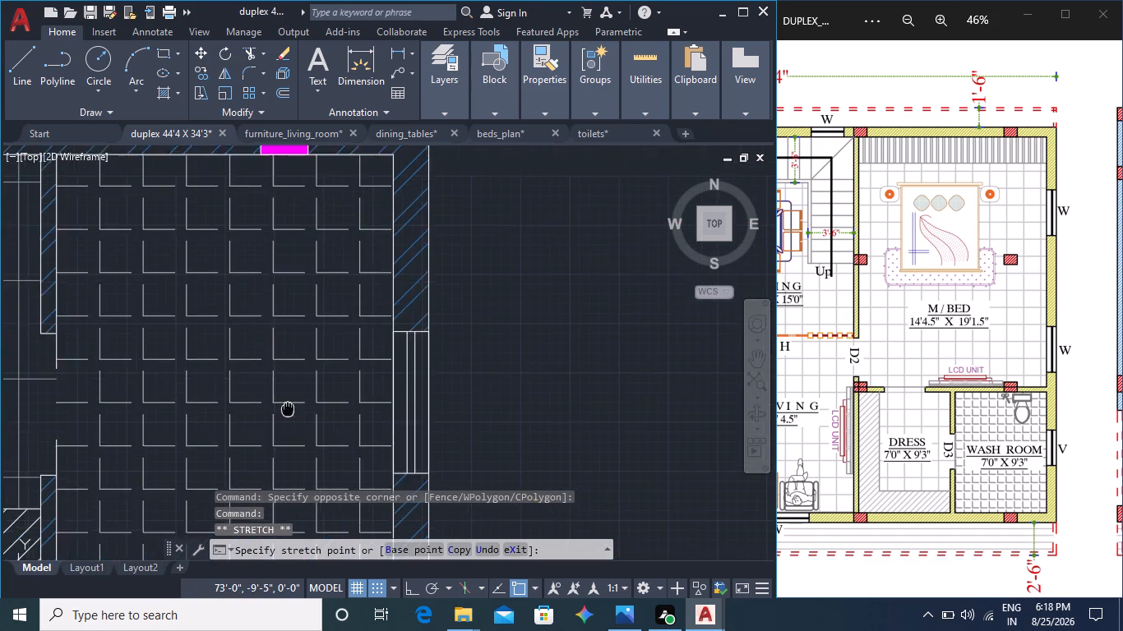
pyautogui.moveTo(312, 459); pyautogui.dragTo(334, 491, button='middle')
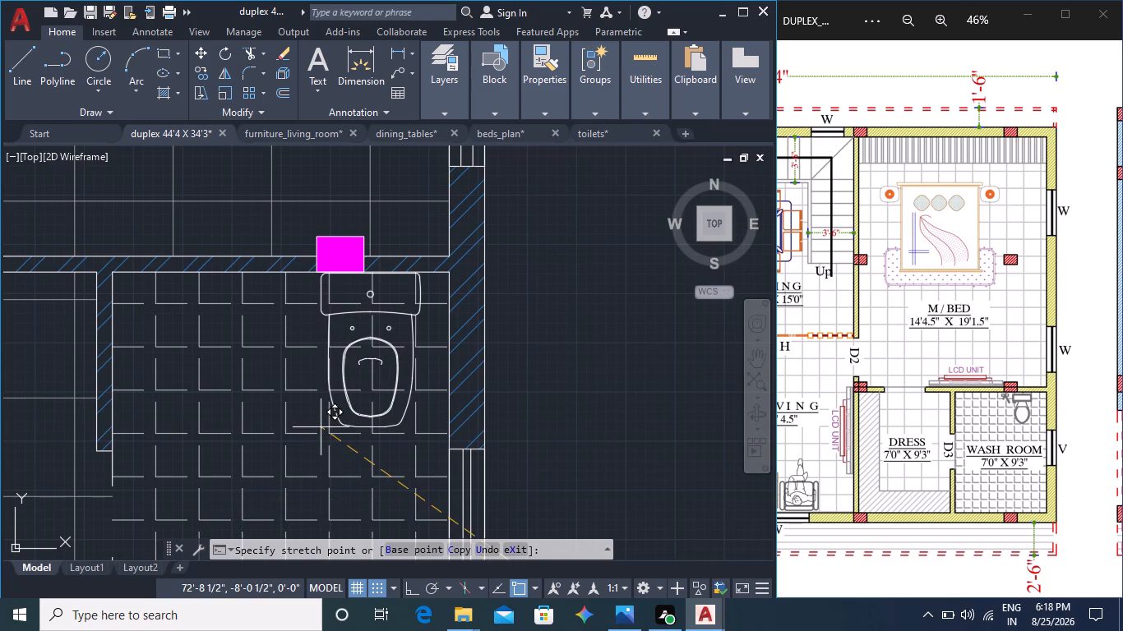
pyautogui.scroll(1, 321, 428)
pyautogui.moveTo(321, 428); pyautogui.dragTo(319, 480, button='middle')
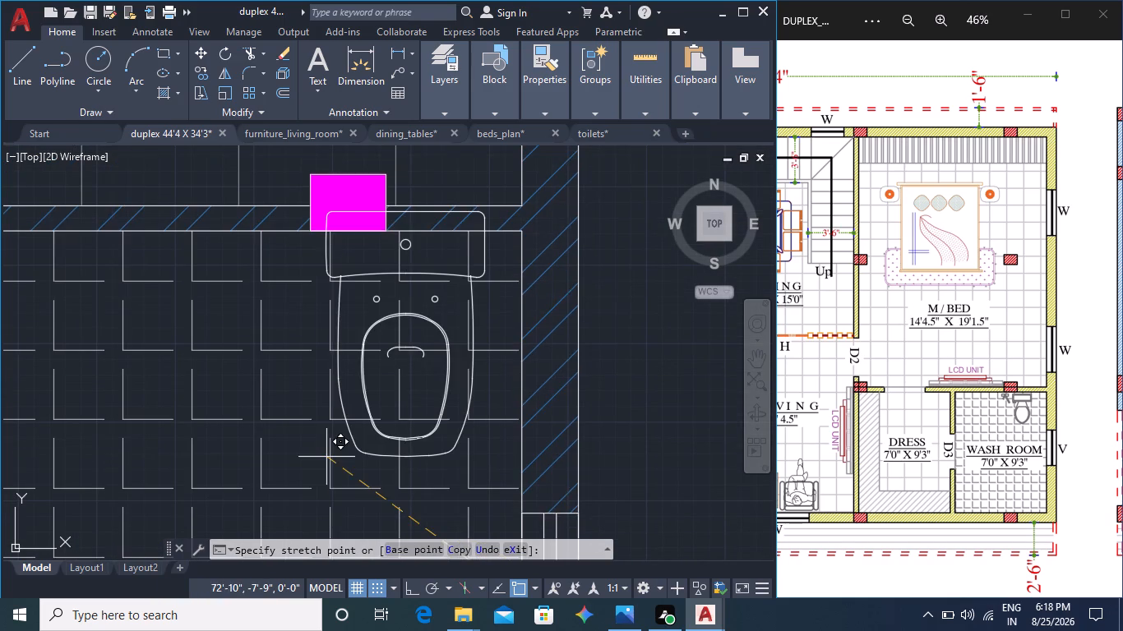
pyautogui.click(321, 477)
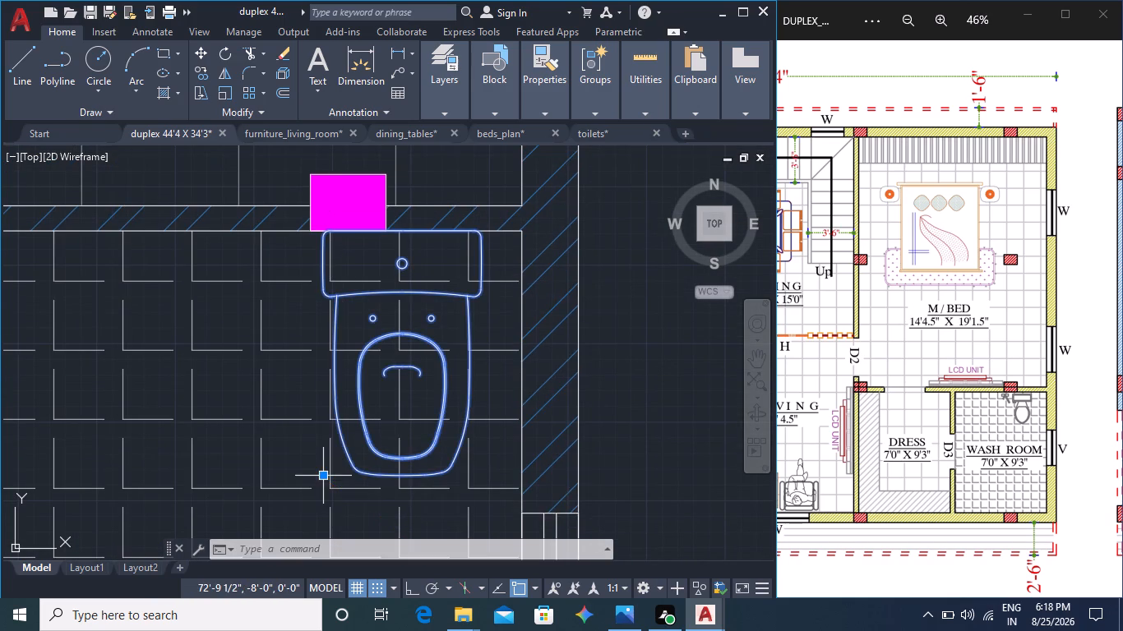
pyautogui.press('Escape')
# Draw a rectangle for the LCD unit along the master bedroom's south wall, ending at the column above the toilet.
pyautogui.scroll(-2, 525, 407)
pyautogui.moveTo(553, 465); pyautogui.dragTo(575, 342, button='middle')
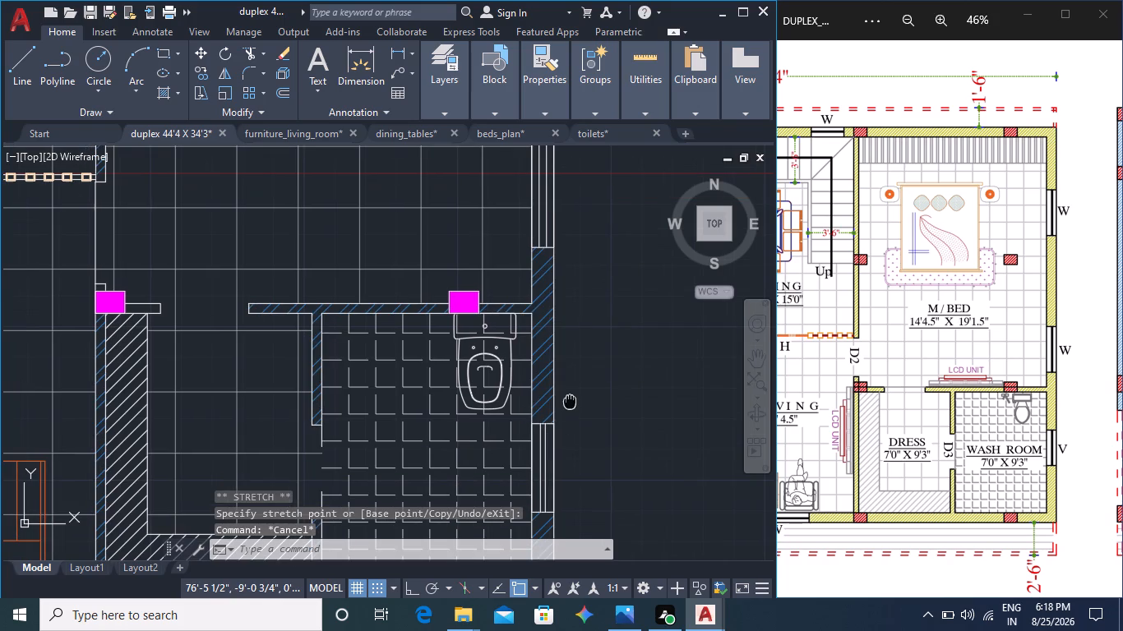
pyautogui.moveTo(494, 431); pyautogui.dragTo(520, 399, button='middle')
pyautogui.moveTo(493, 352); pyautogui.dragTo(514, 430, button='middle')
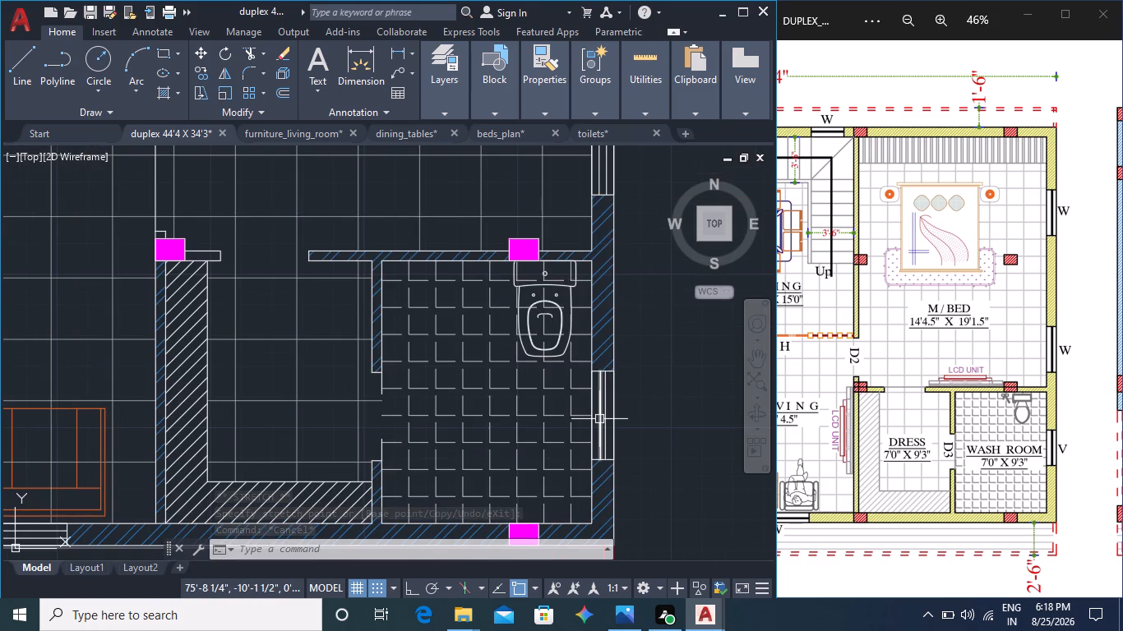
pyautogui.scroll(-1, 447, 369)
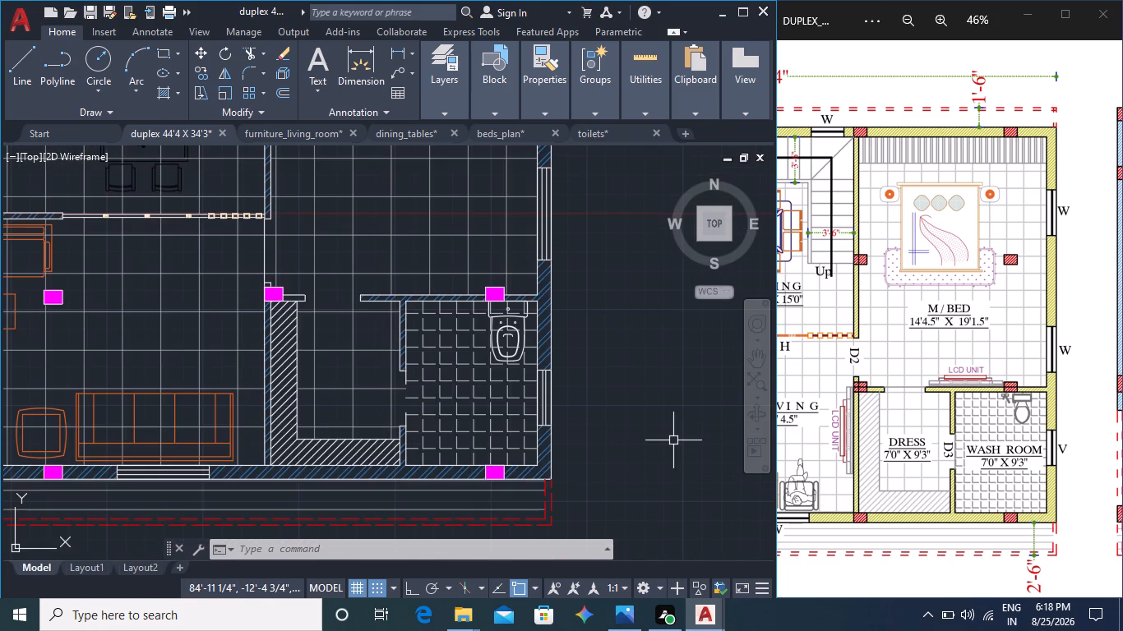
pyautogui.moveTo(476, 311); pyautogui.dragTo(482, 331, button='middle')
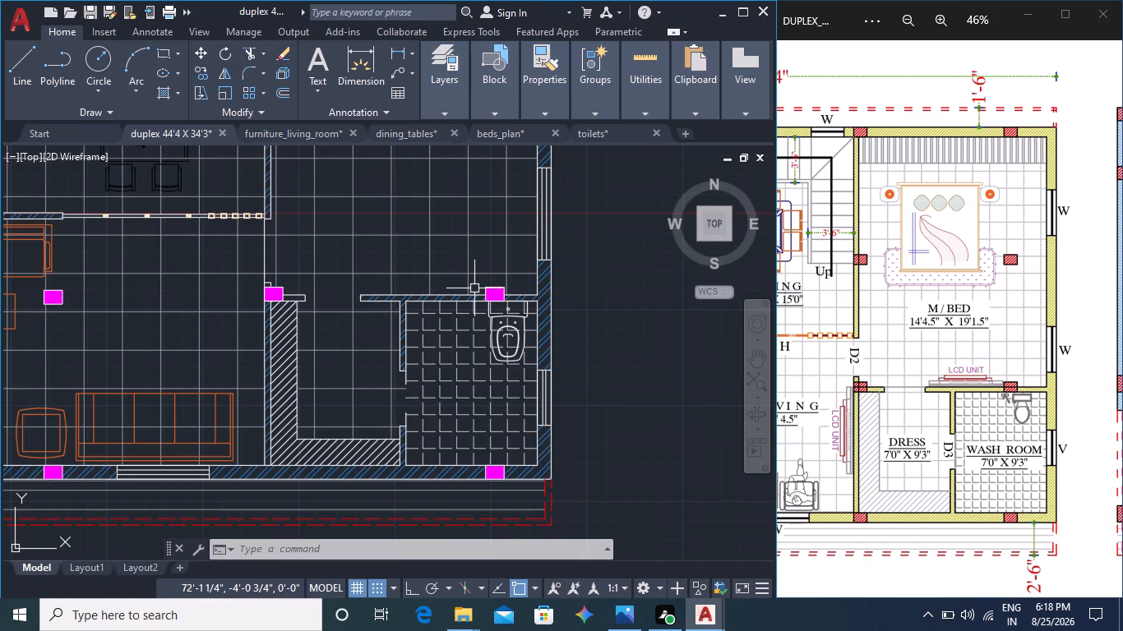
pyautogui.moveTo(482, 331); pyautogui.dragTo(491, 361, button='middle')
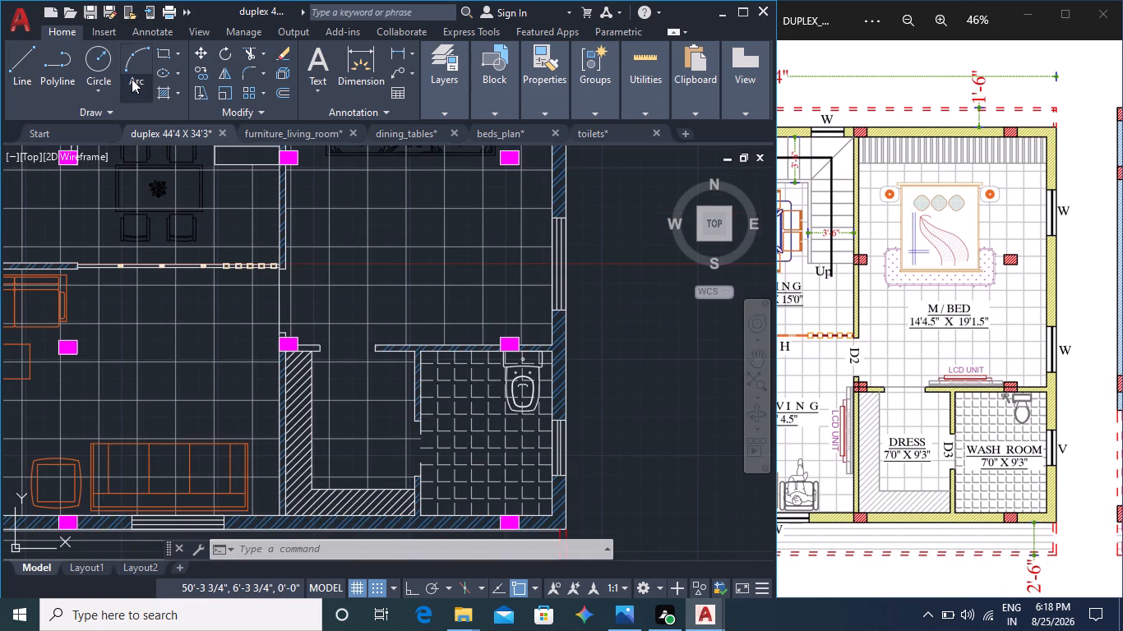
pyautogui.click(163, 54)
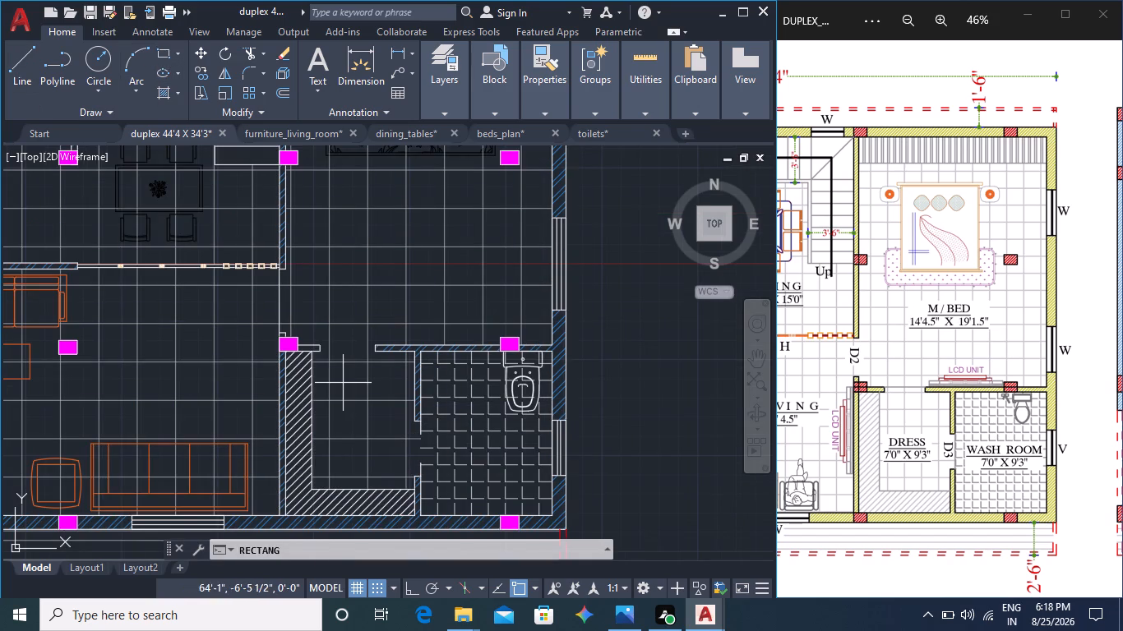
pyautogui.click(407, 344)
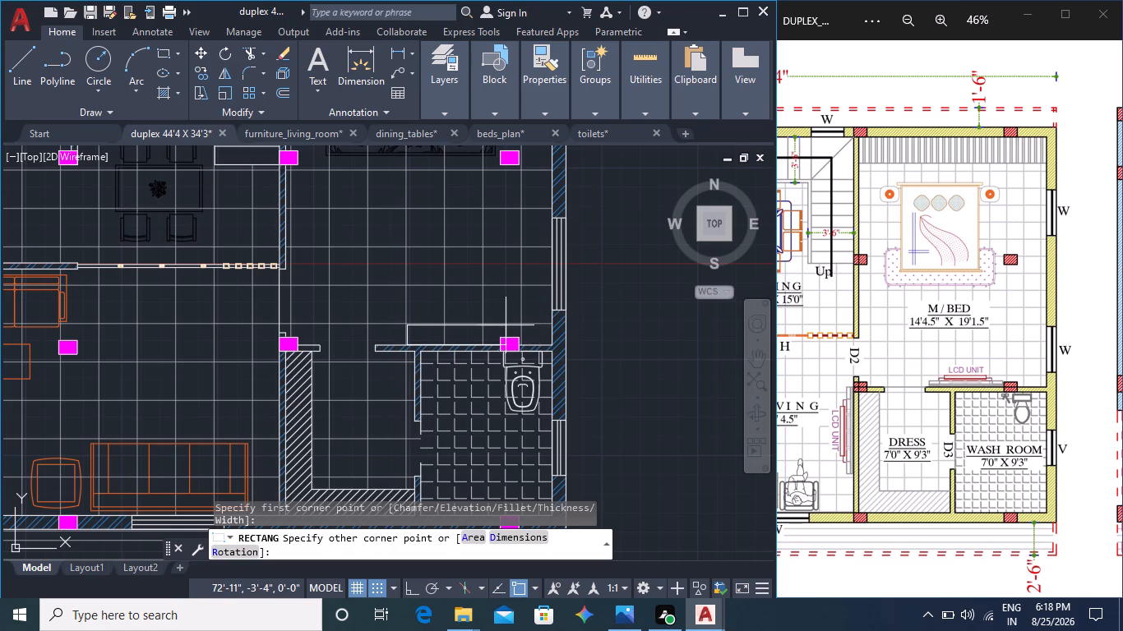
pyautogui.moveTo(506, 325); pyautogui.dragTo(502, 426, button='middle')
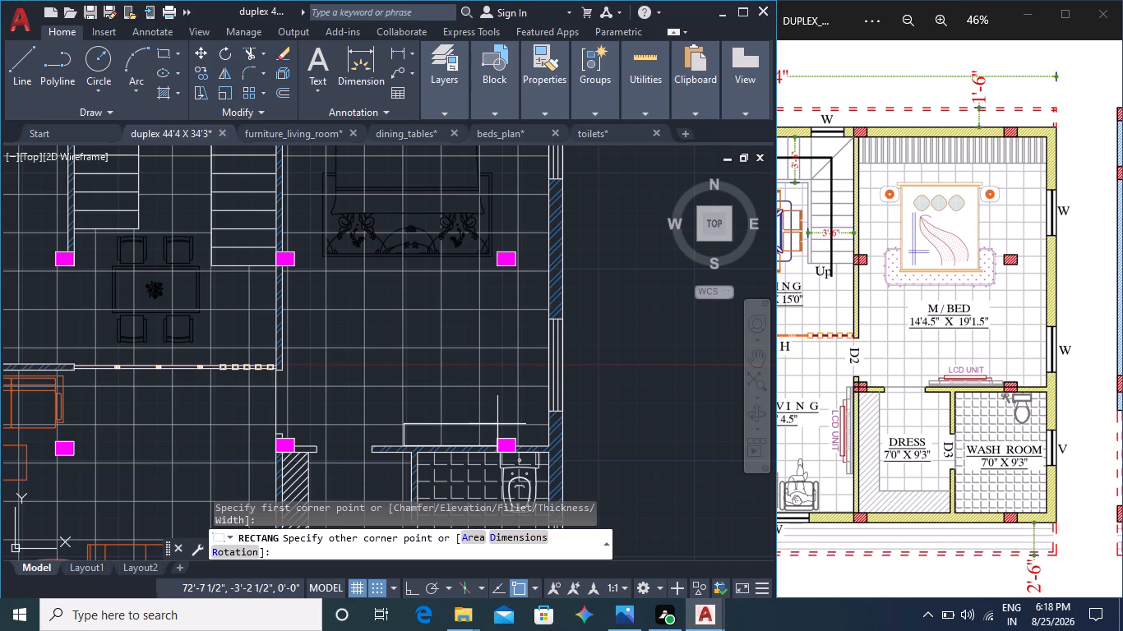
pyautogui.click(497, 424)
# Reduce the LCD unit rectangle's depth by about 2 1/4" from its north edge, with snap off and polar tracking on.
pyautogui.scroll(2, 458, 434)
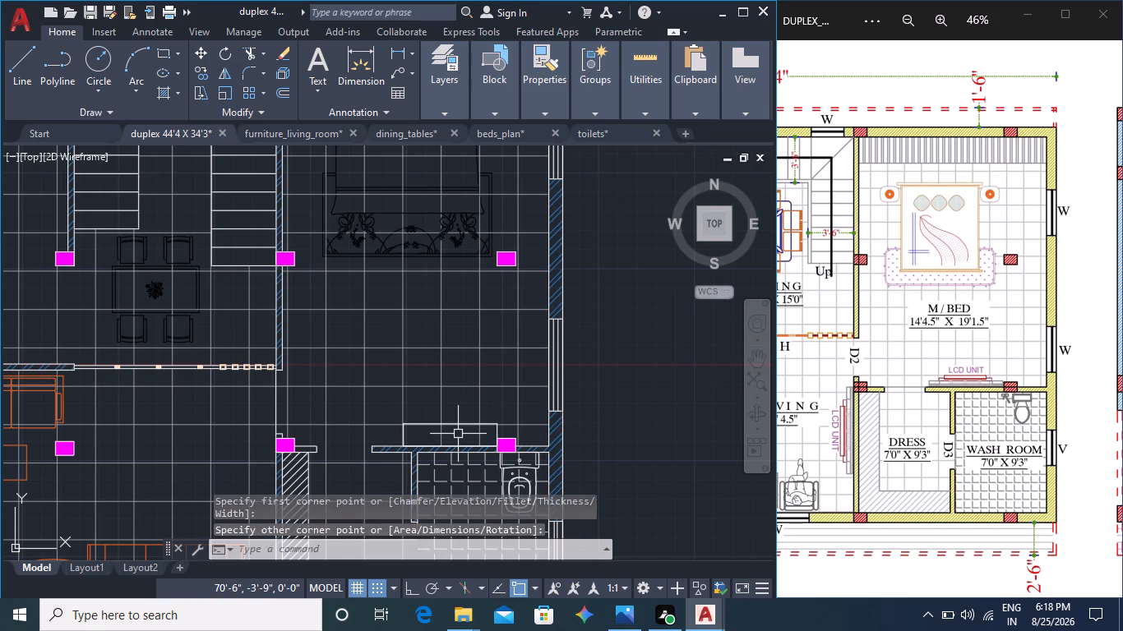
pyautogui.moveTo(471, 447); pyautogui.dragTo(496, 377, button='middle')
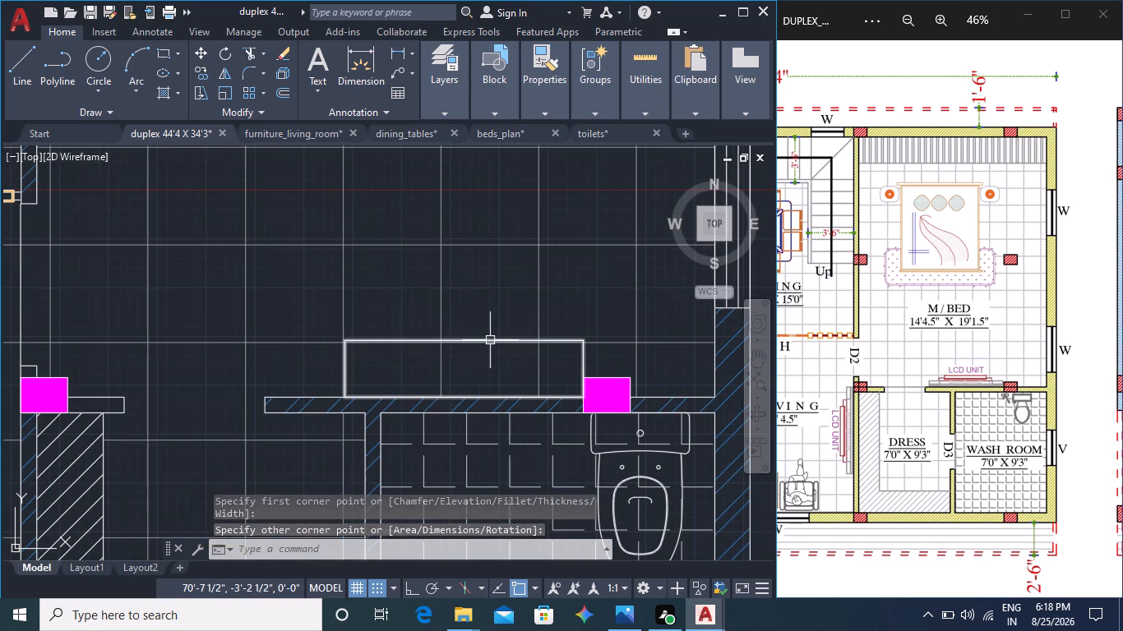
pyautogui.click(490, 340)
pyautogui.click(462, 341)
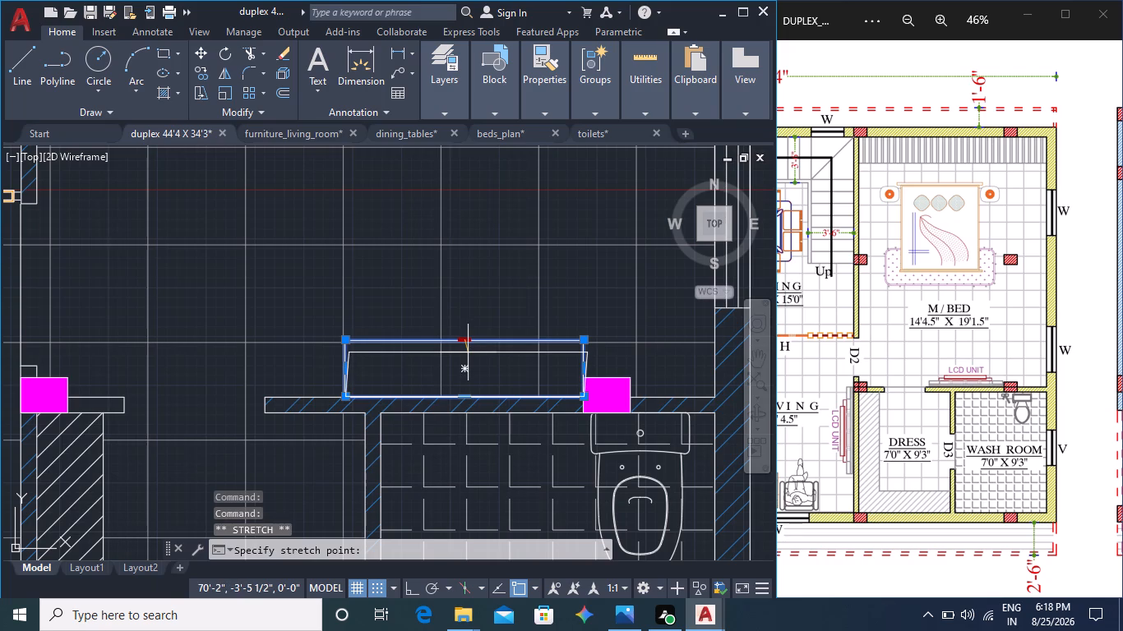
pyautogui.press('F9')
pyautogui.press('F10')
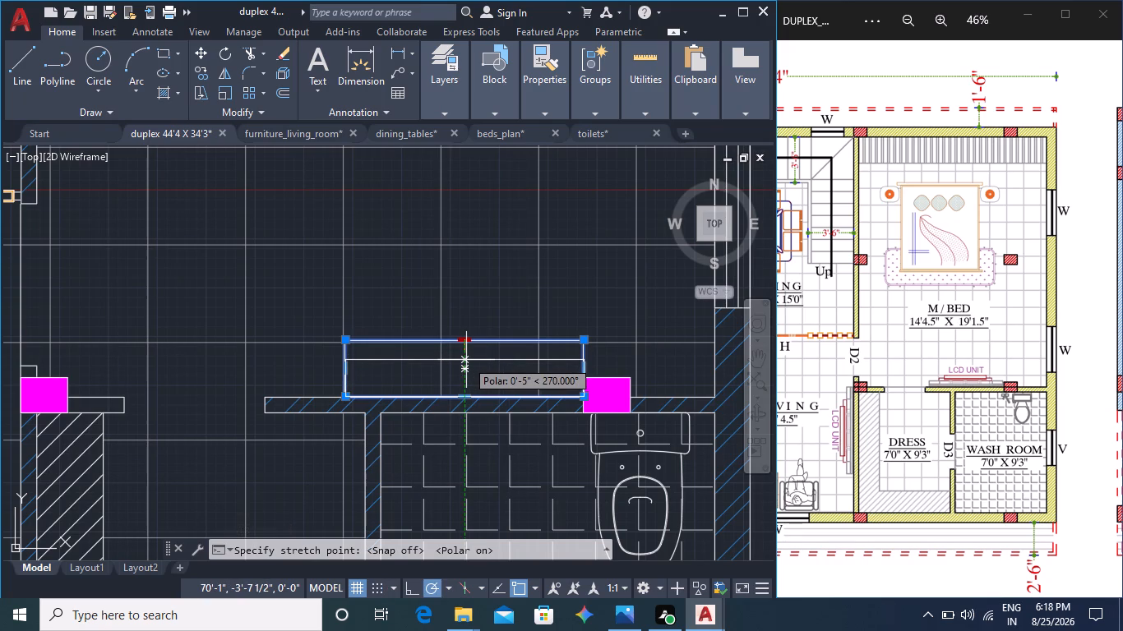
pyautogui.click(468, 349)
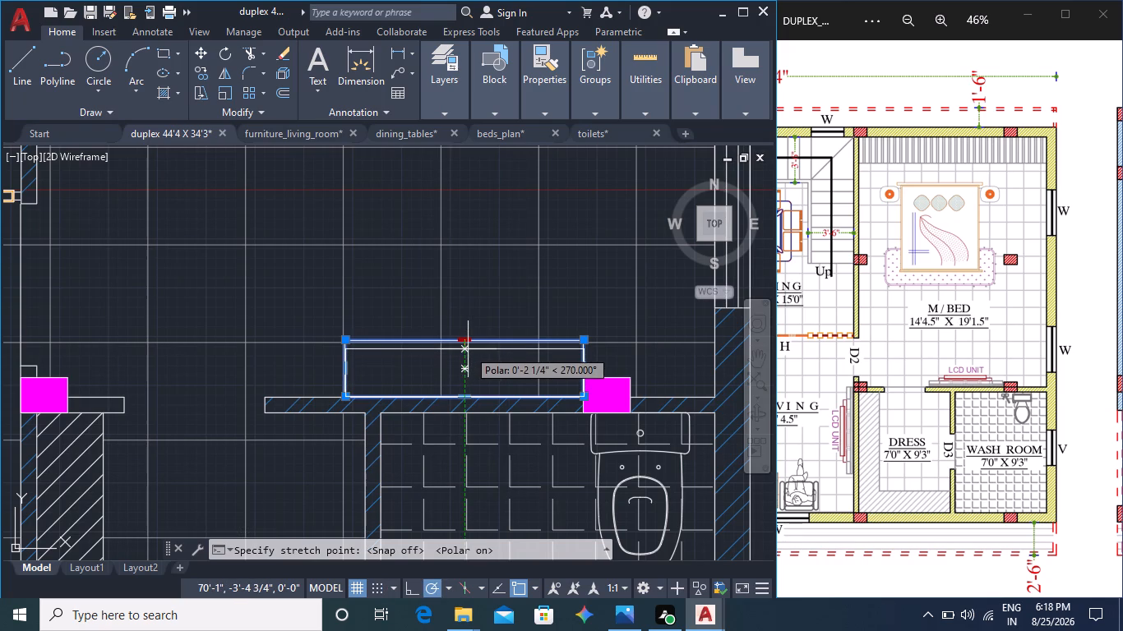
pyautogui.press('Escape')
pyautogui.press('Escape')
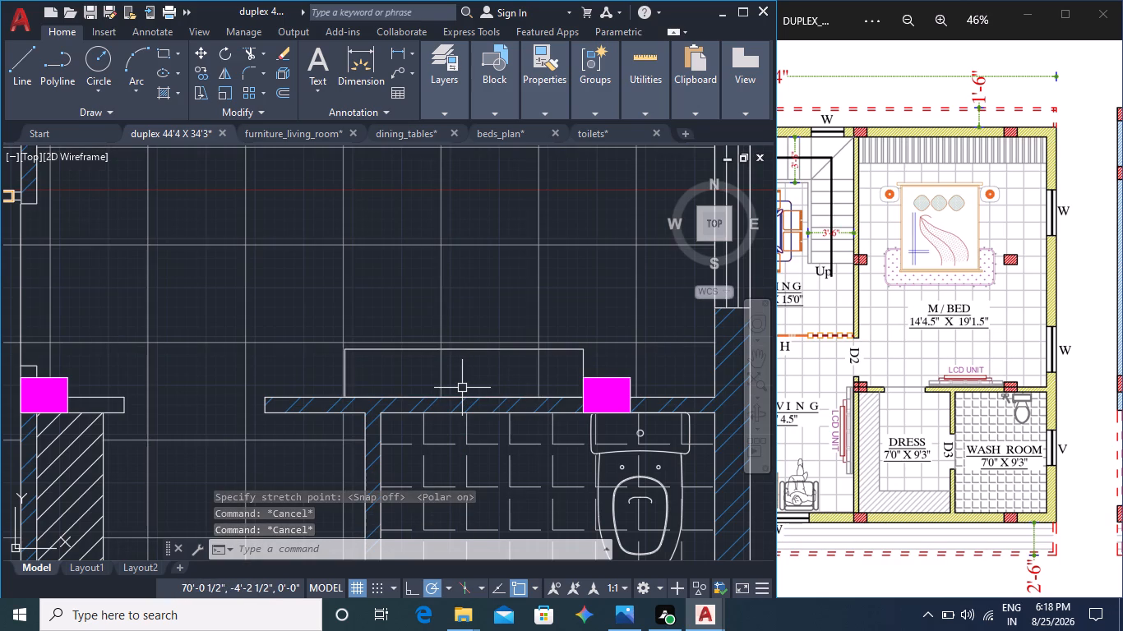
# Add a horizontal single-line text label inside the LCD unit rectangle reading "tv unit".
pyautogui.write('te')
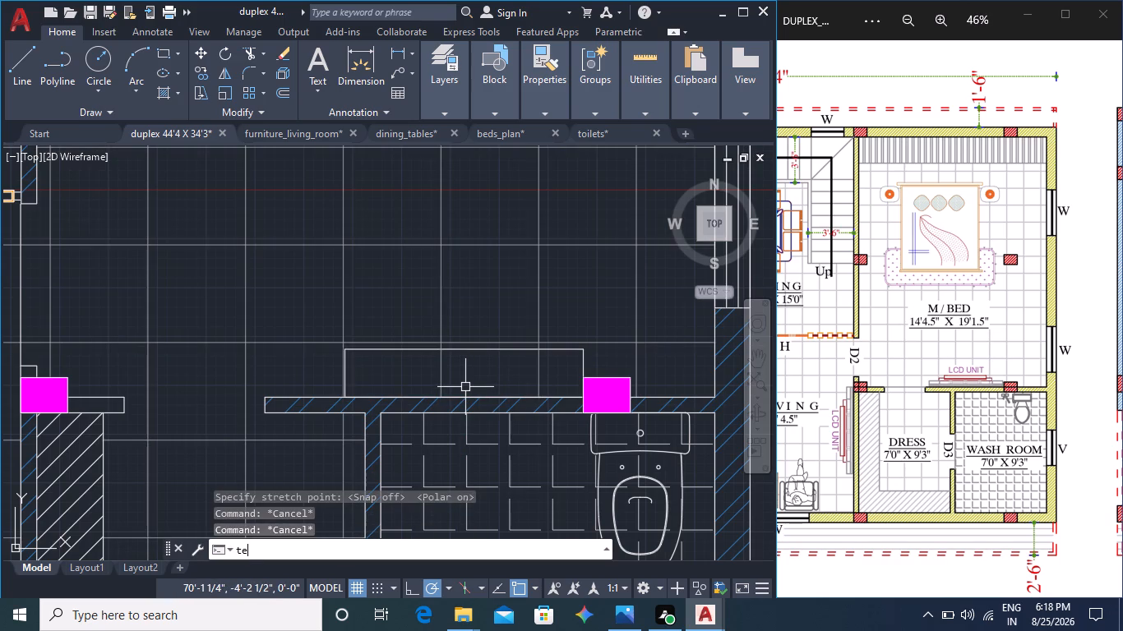
pyautogui.write('xt')
pyautogui.press('Return')
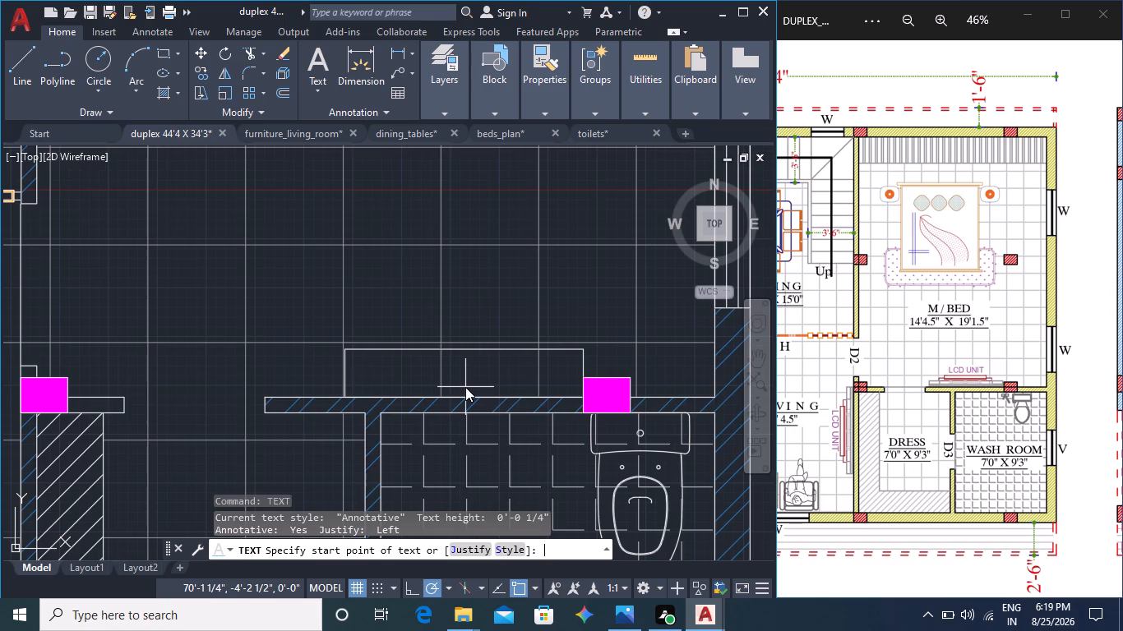
pyautogui.click(358, 388)
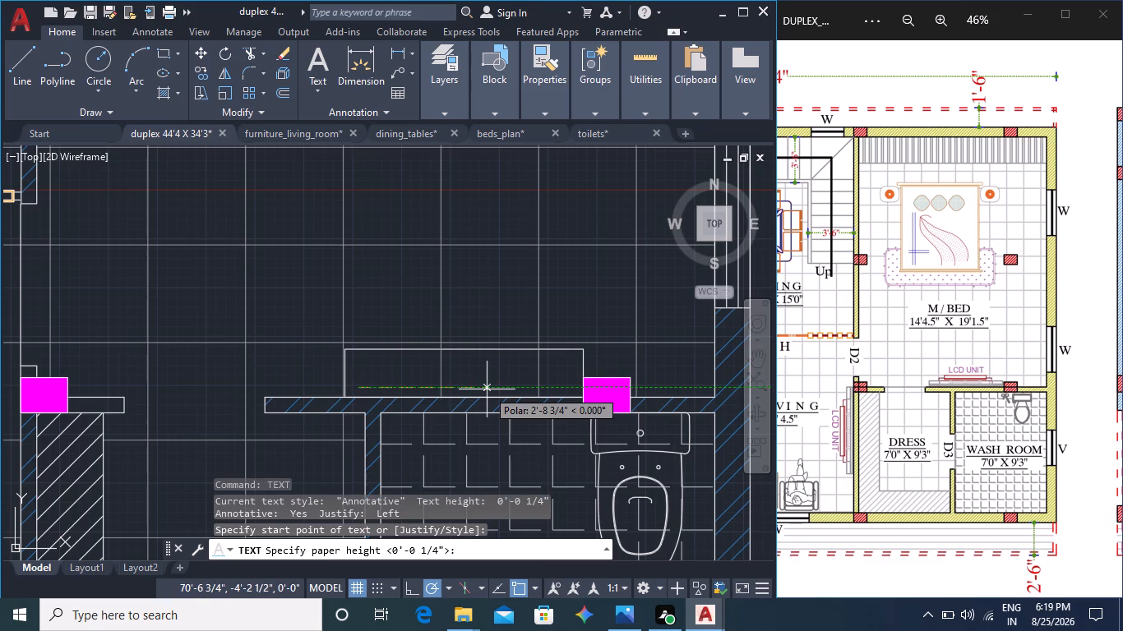
pyautogui.click(361, 351)
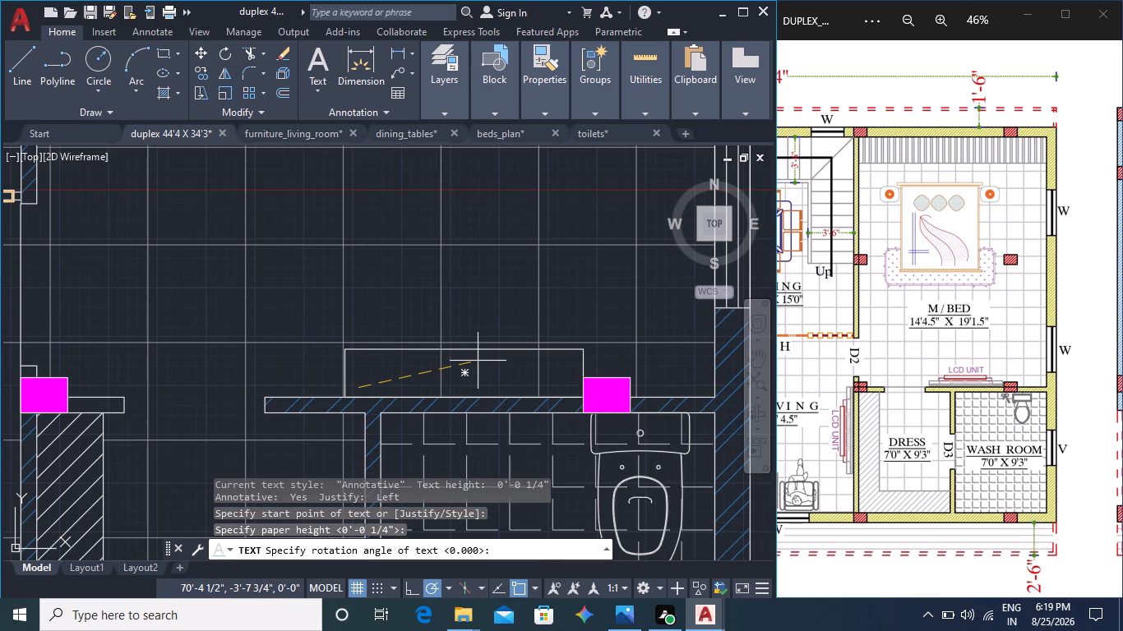
pyautogui.click(504, 389)
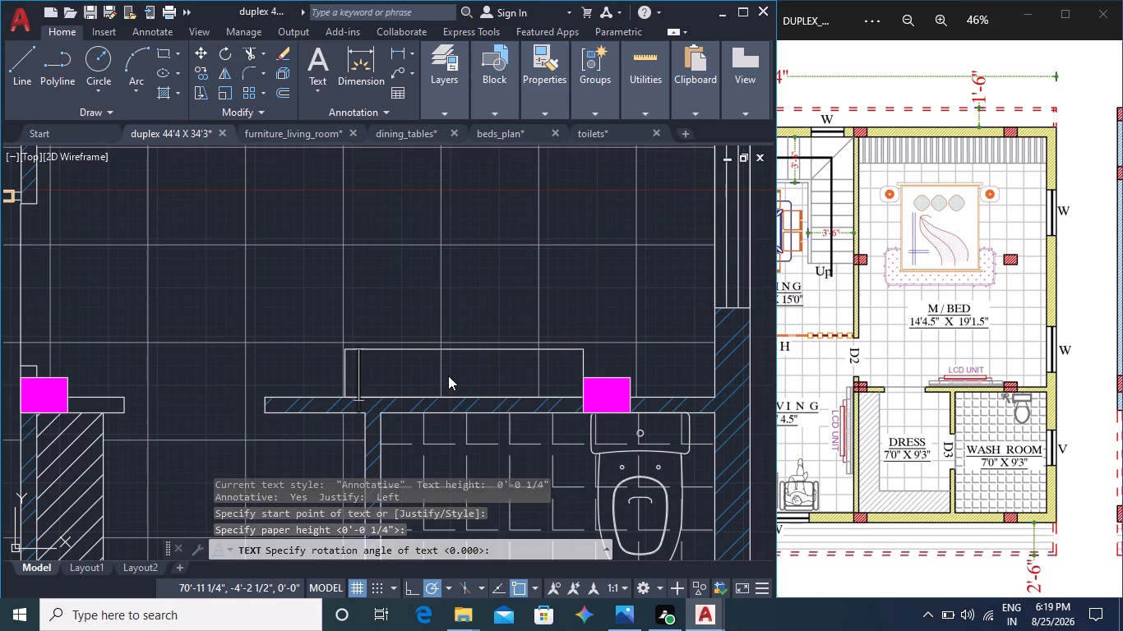
pyautogui.press('t')
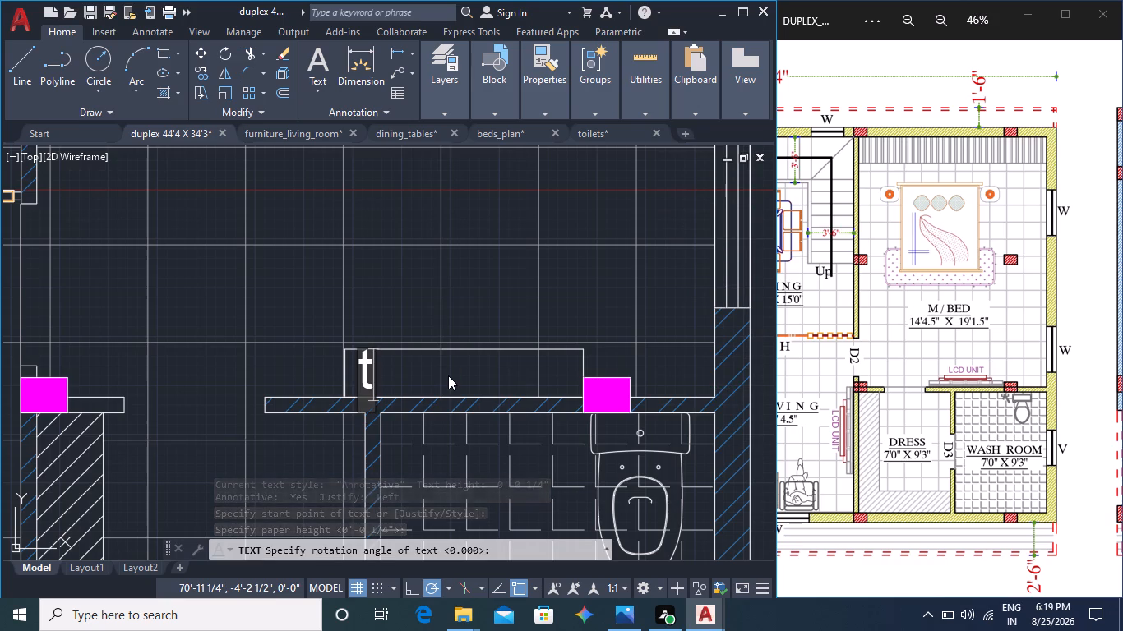
pyautogui.write('v unit')
pyautogui.click(448, 375)
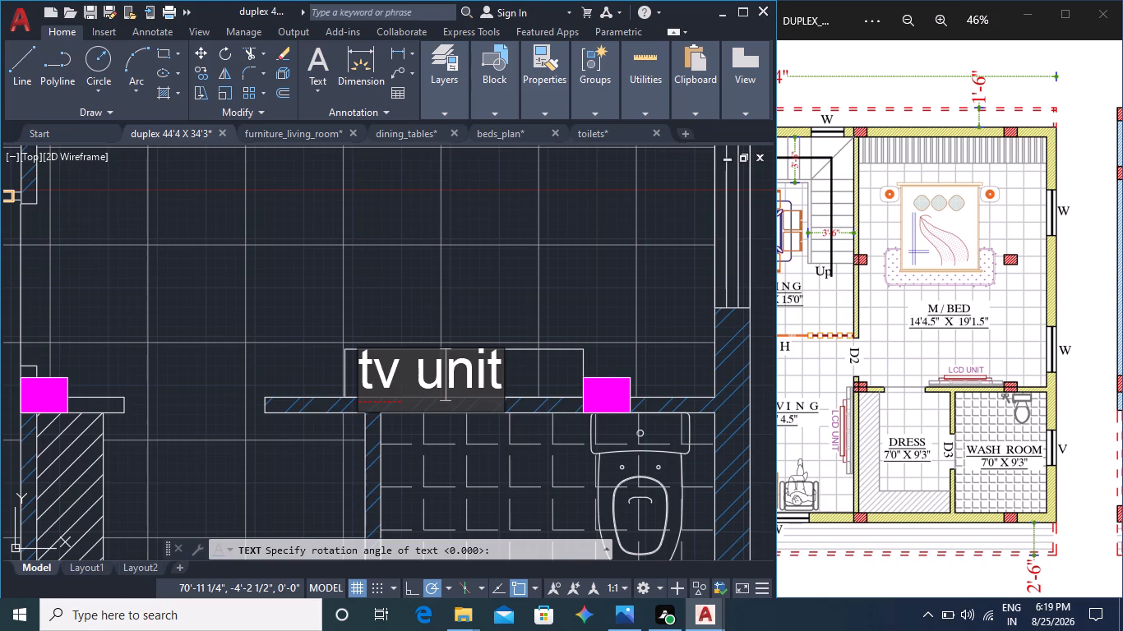
# Replace the text of the label inside the LCD unit rectangle with uppercase "TV UNIT".
pyautogui.press('BackSpace')
pyautogui.press('BackSpace')
pyautogui.press('BackSpace')
pyautogui.press('BackSpace')
pyautogui.press('BackSpace')
pyautogui.press('BackSpace')
pyautogui.press('BackSpace')
pyautogui.press('BackSpace')
pyautogui.press('BackSpace')
pyautogui.press('BackSpace')
pyautogui.press('BackSpace')
pyautogui.press('BackSpace')
pyautogui.press('BackSpace')
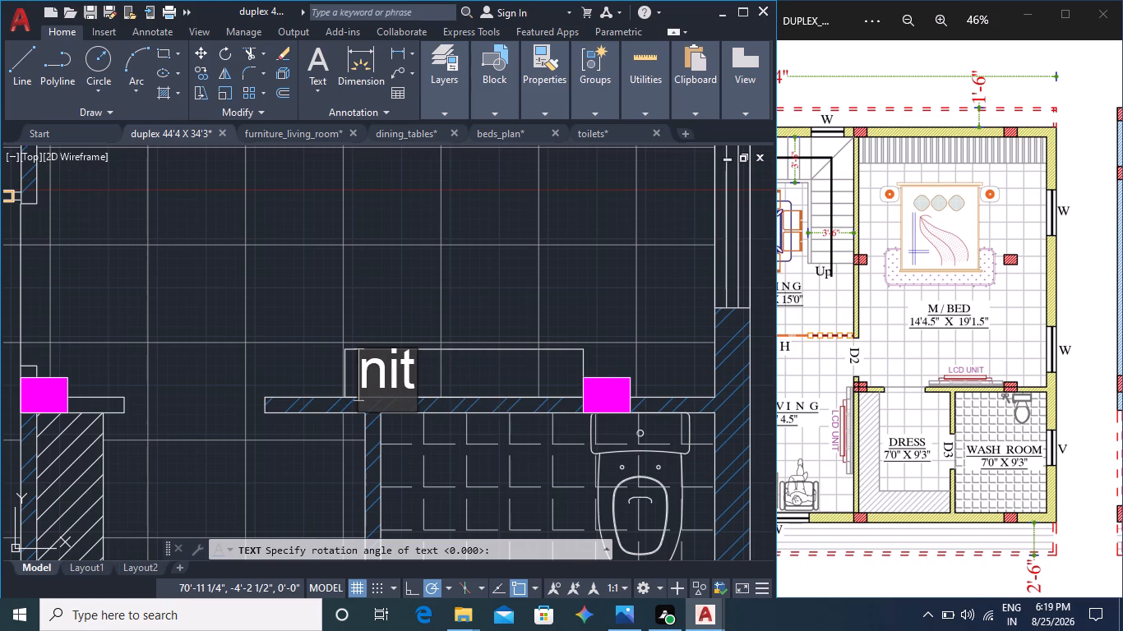
pyautogui.press('Right')
pyautogui.press('Right')
pyautogui.press('Right')
pyautogui.press('Right')
pyautogui.press('Right')
pyautogui.press('Right')
pyautogui.press('Right')
pyautogui.press('Right')
pyautogui.press('Right')
pyautogui.press('Right')
pyautogui.press('BackSpace')
pyautogui.press('BackSpace')
pyautogui.press('BackSpace')
pyautogui.press('BackSpace')
pyautogui.press('BackSpace')
pyautogui.press('BackSpace')
pyautogui.press('BackSpace')
pyautogui.press('BackSpace')
pyautogui.press('BackSpace')
pyautogui.press('BackSpace')
pyautogui.press('BackSpace')
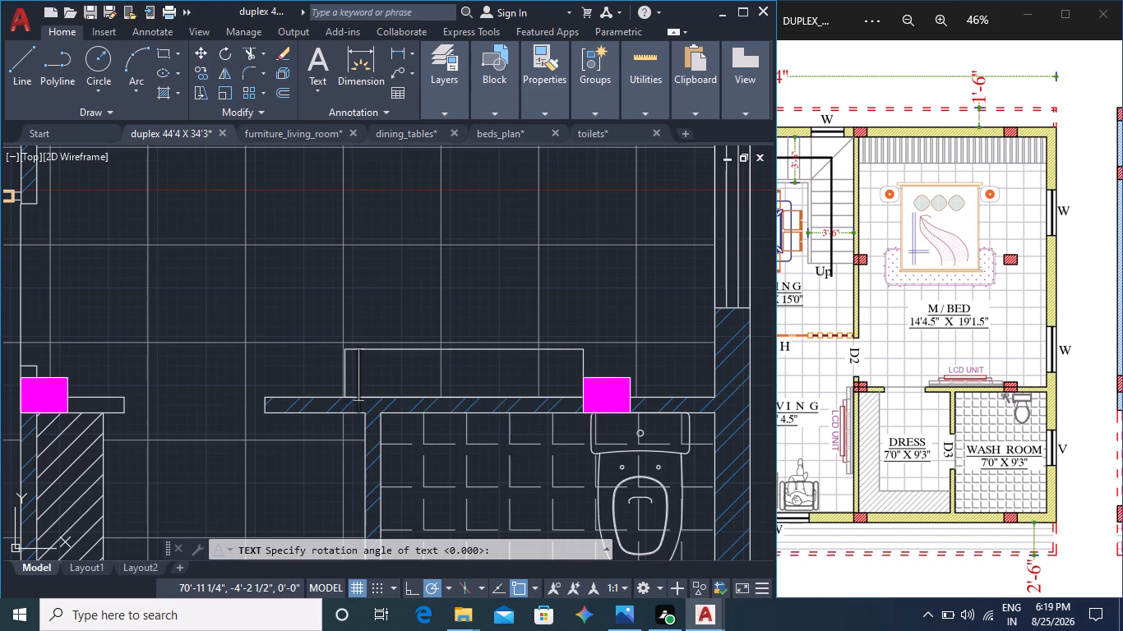
pyautogui.write('TV UNIT')
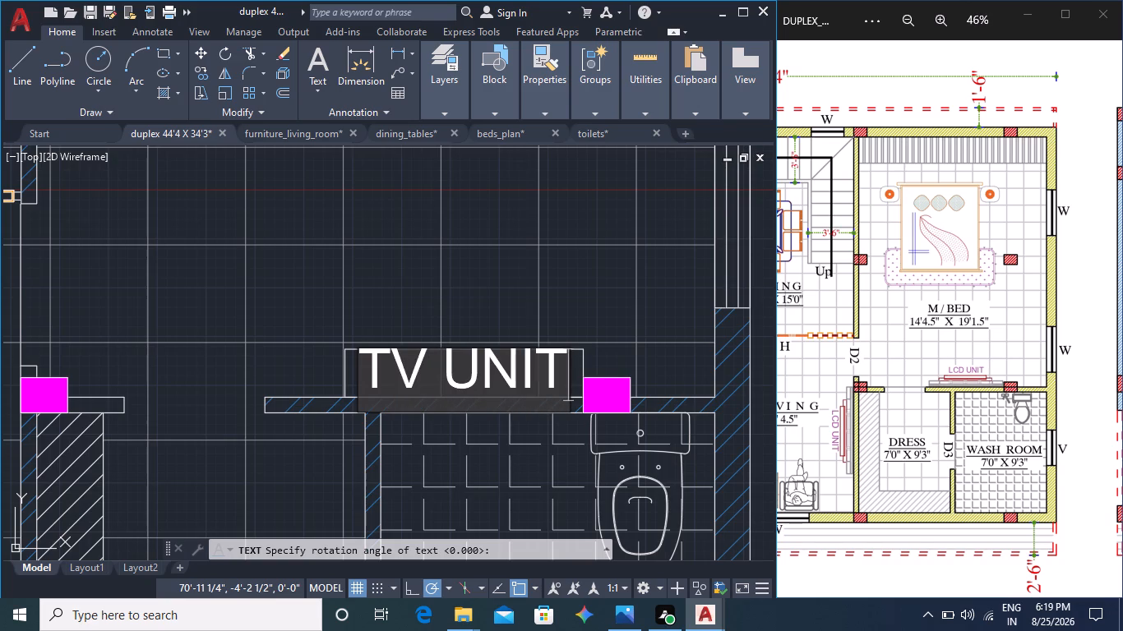
pyautogui.click(571, 347)
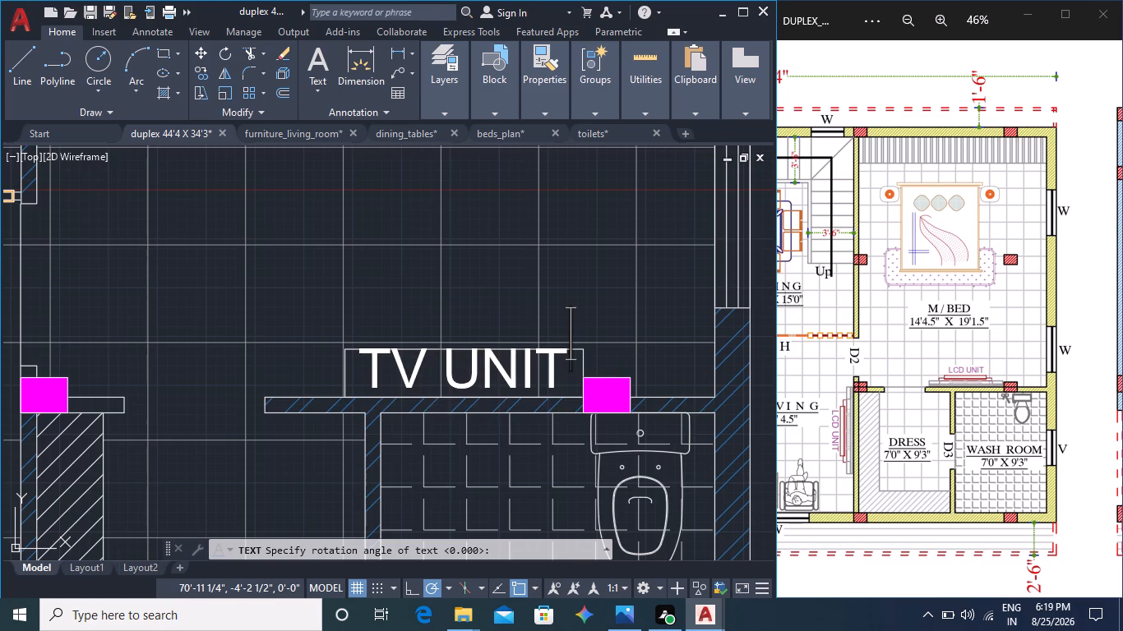
pyautogui.scroll(-4, 549, 385)
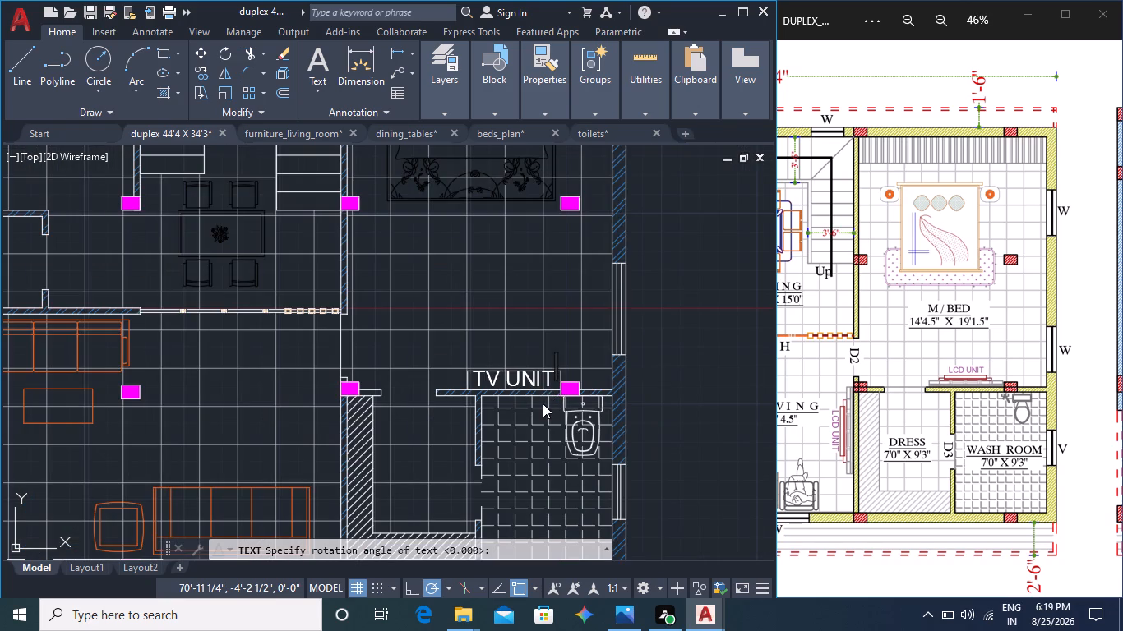
pyautogui.press('Escape')
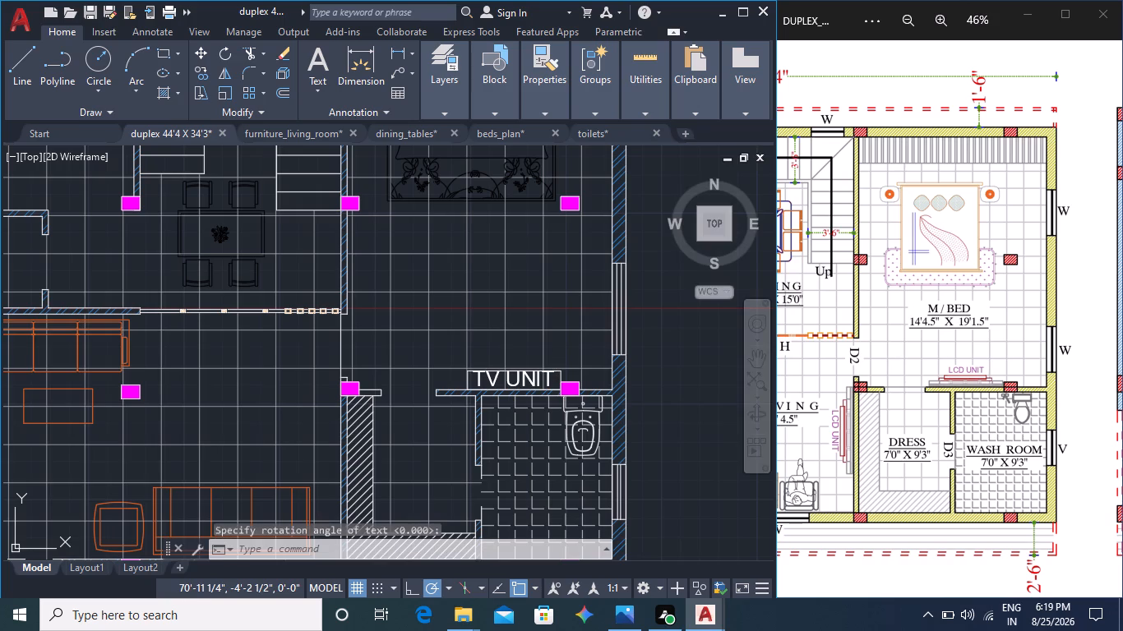
# Scale the "TV UNIT" label down from its lower-left insertion point so it fits inside the unit rectangle.
pyautogui.scroll(-1, 525, 386)
pyautogui.scroll(3, 525, 385)
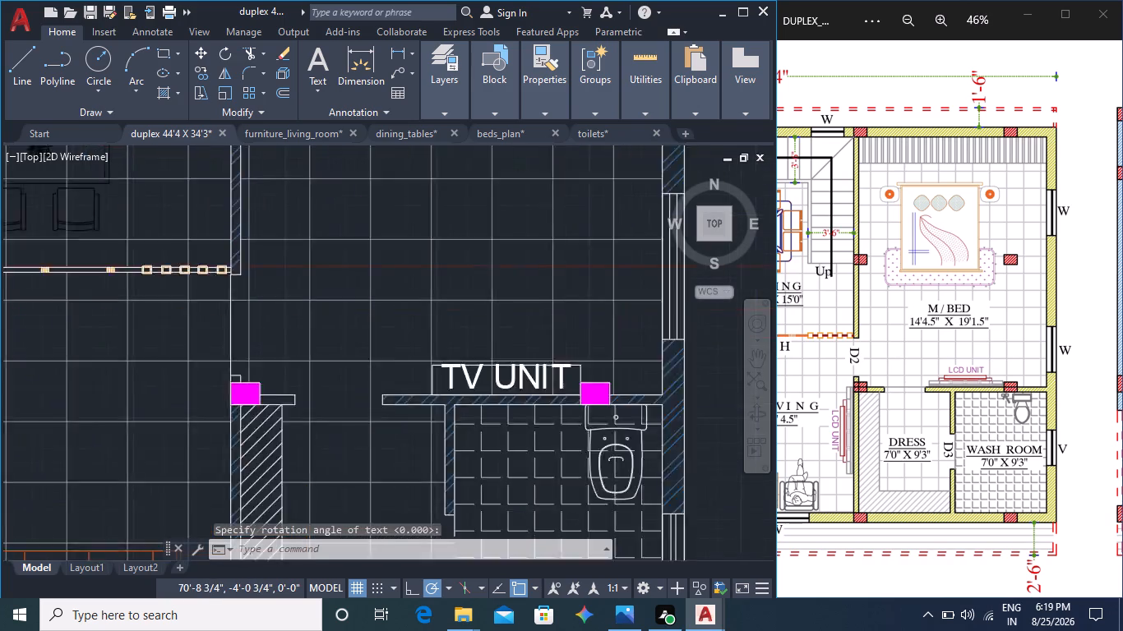
pyautogui.scroll(2, 525, 385)
pyautogui.scroll(-1, 525, 385)
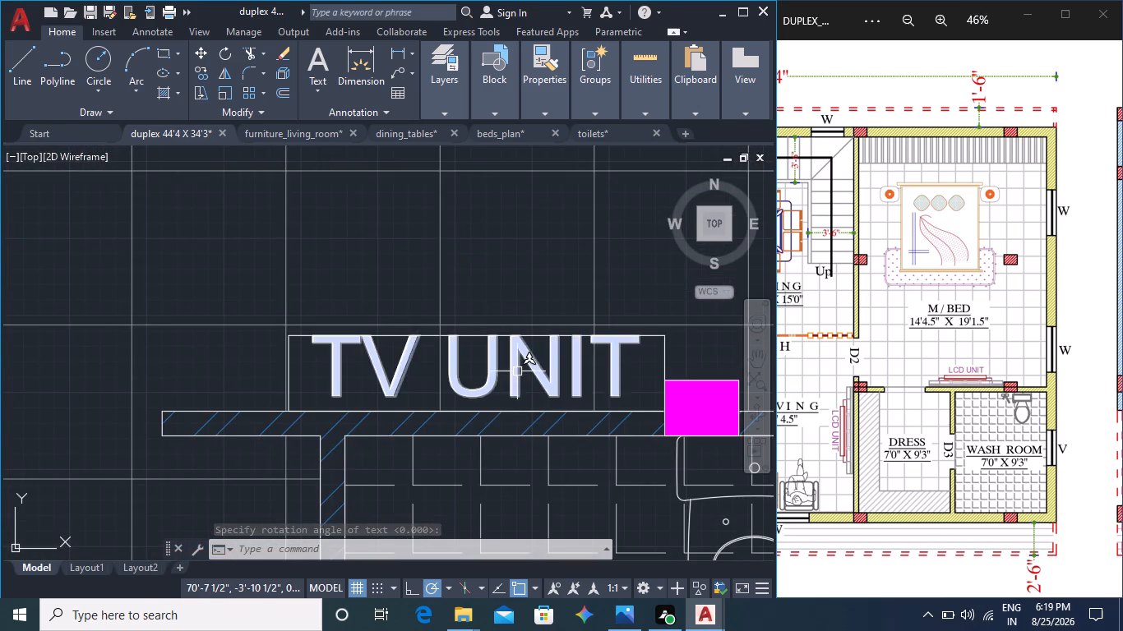
pyautogui.click(515, 371)
pyautogui.rightClick(455, 370)
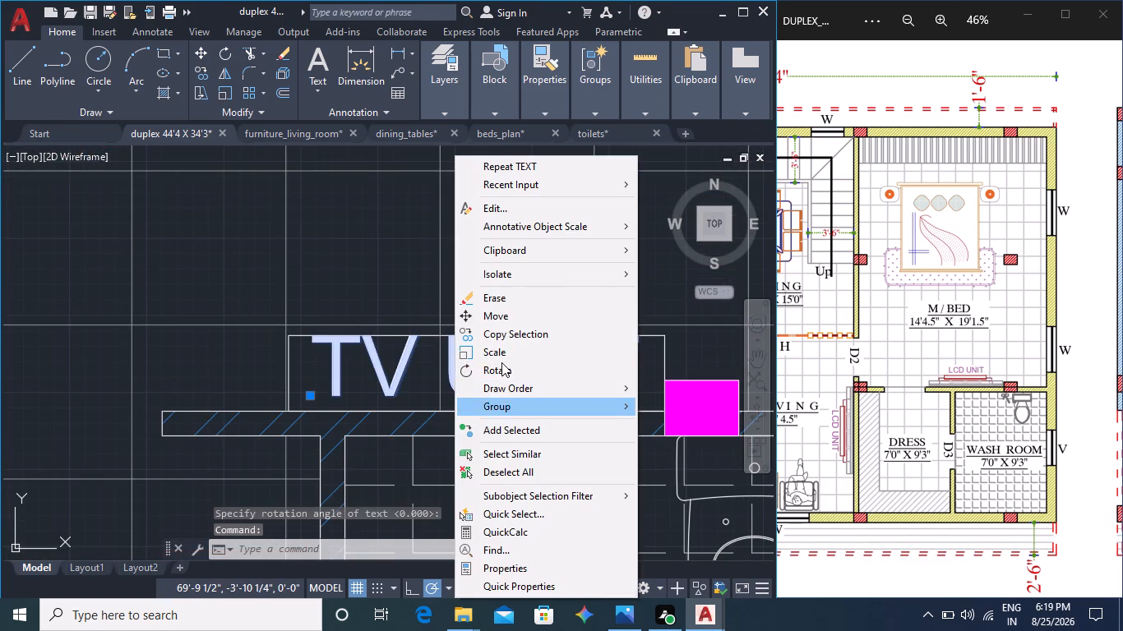
pyautogui.click(501, 353)
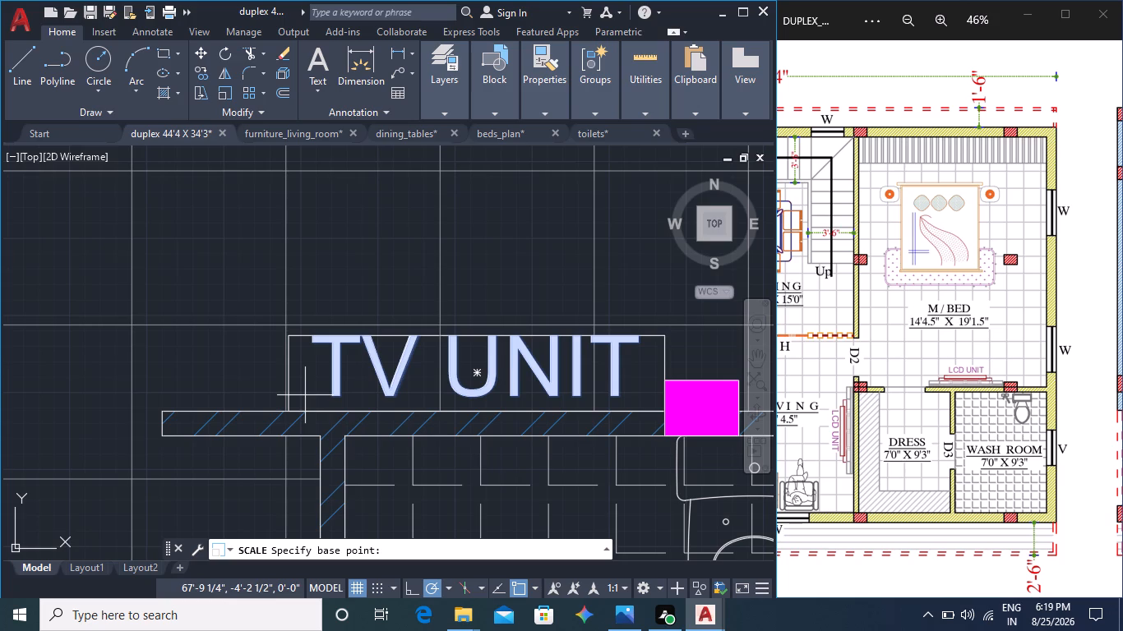
pyautogui.click(307, 396)
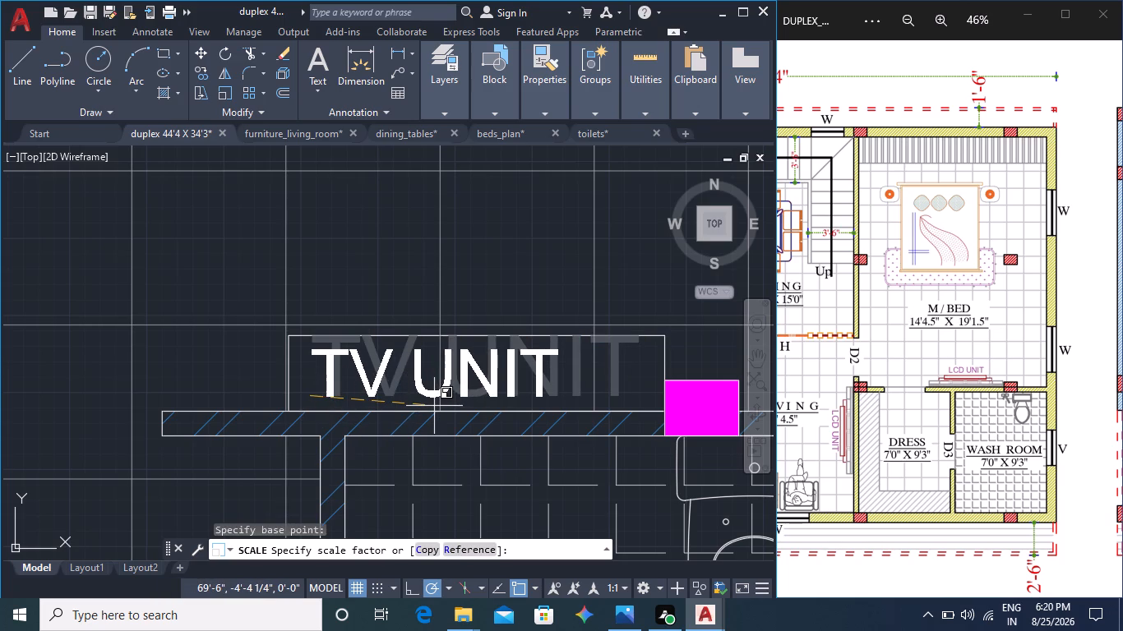
pyautogui.click(434, 406)
# Shift the "TV UNIT" label about 7 1/2" east to centre it in the unit rectangle.
pyautogui.click(380, 382)
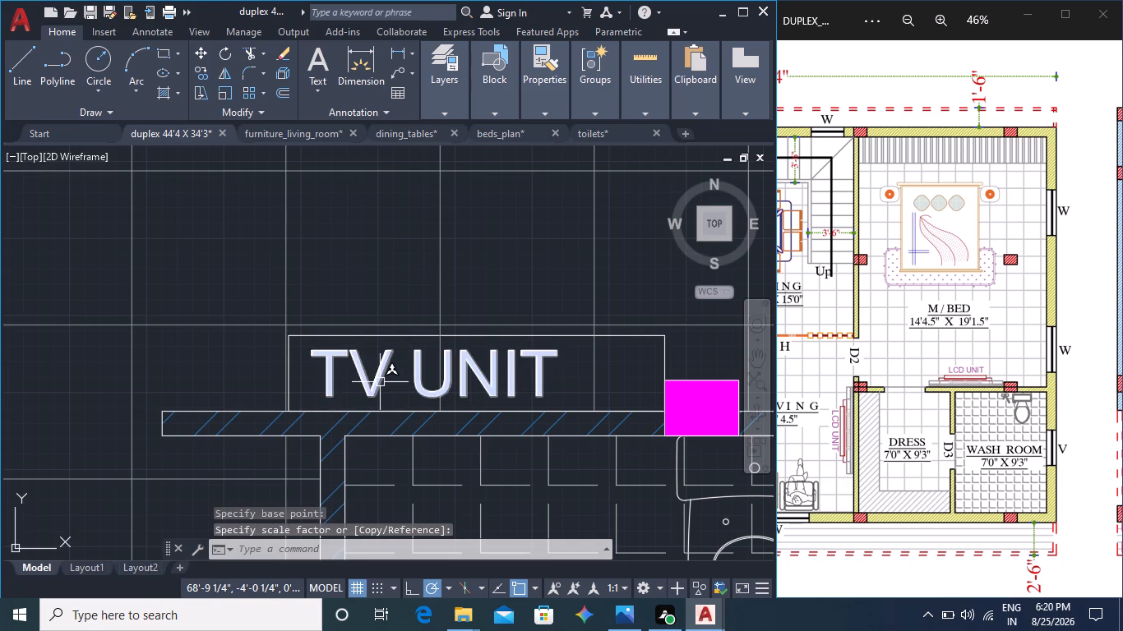
pyautogui.click(312, 396)
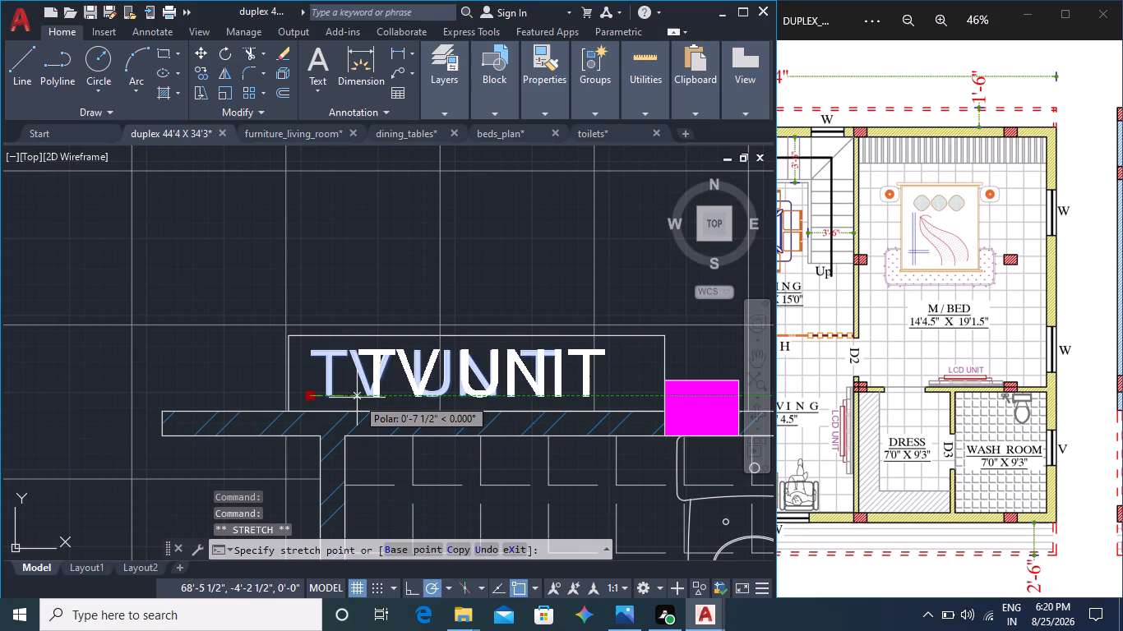
pyautogui.click(357, 398)
pyautogui.press('Escape')
# Copy the "TV UNIT" label twice into the middle of the wash room, one copy directly below the other.
pyautogui.scroll(-5, 454, 422)
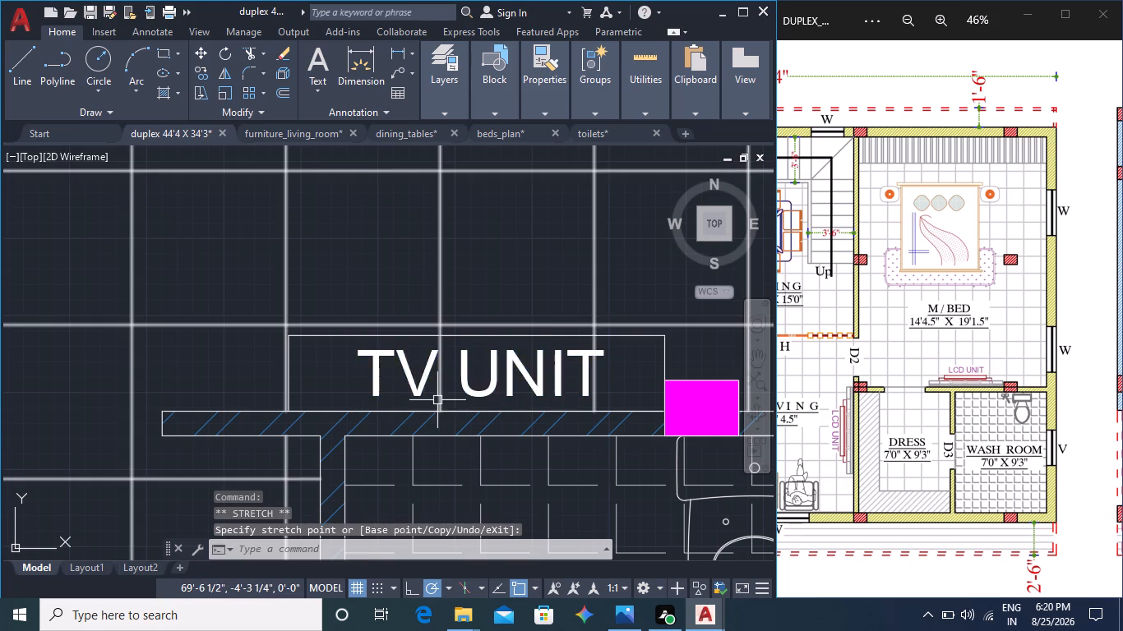
pyautogui.scroll(-1, 474, 437)
pyautogui.moveTo(491, 463); pyautogui.dragTo(516, 348, button='middle')
pyautogui.scroll(1, 477, 307)
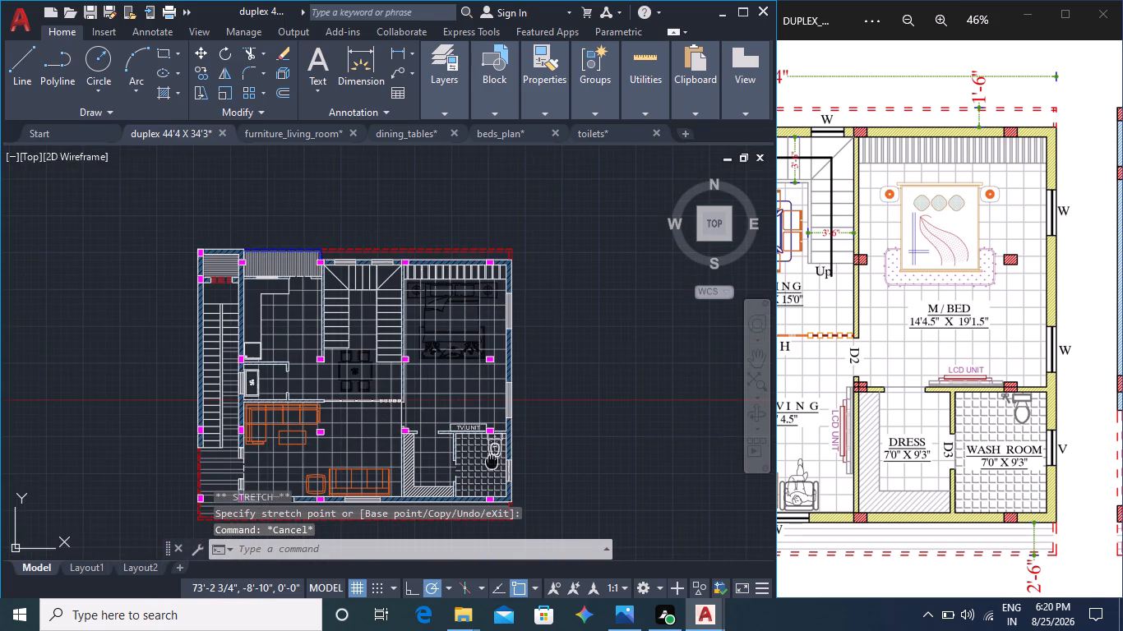
pyautogui.scroll(1, 497, 312)
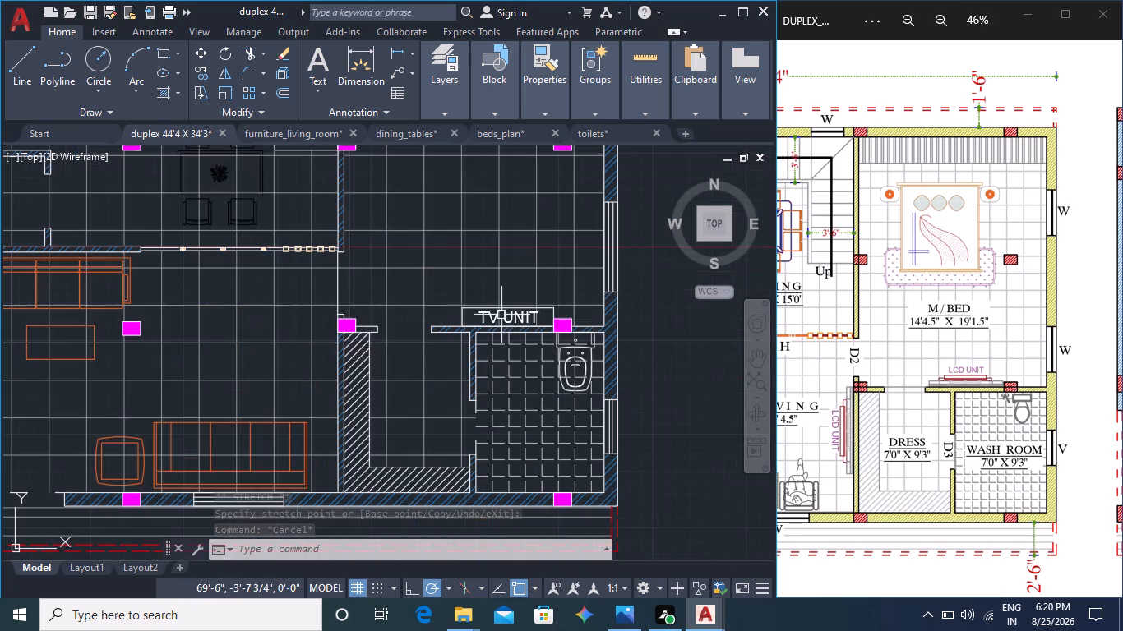
pyautogui.scroll(1, 503, 317)
pyautogui.click(478, 317)
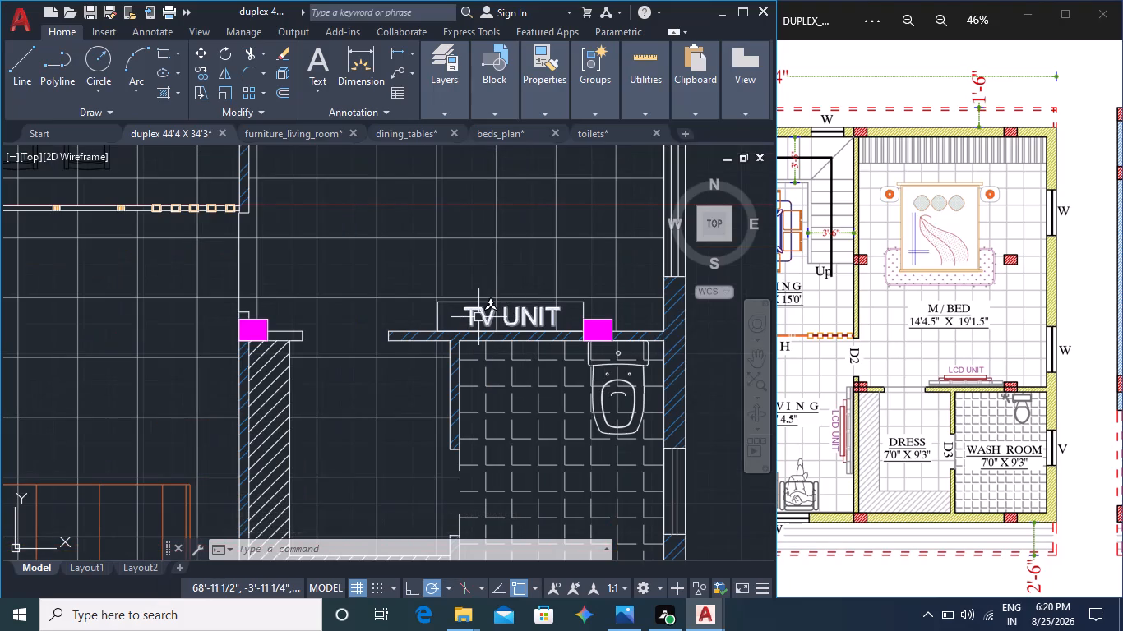
pyautogui.click(201, 72)
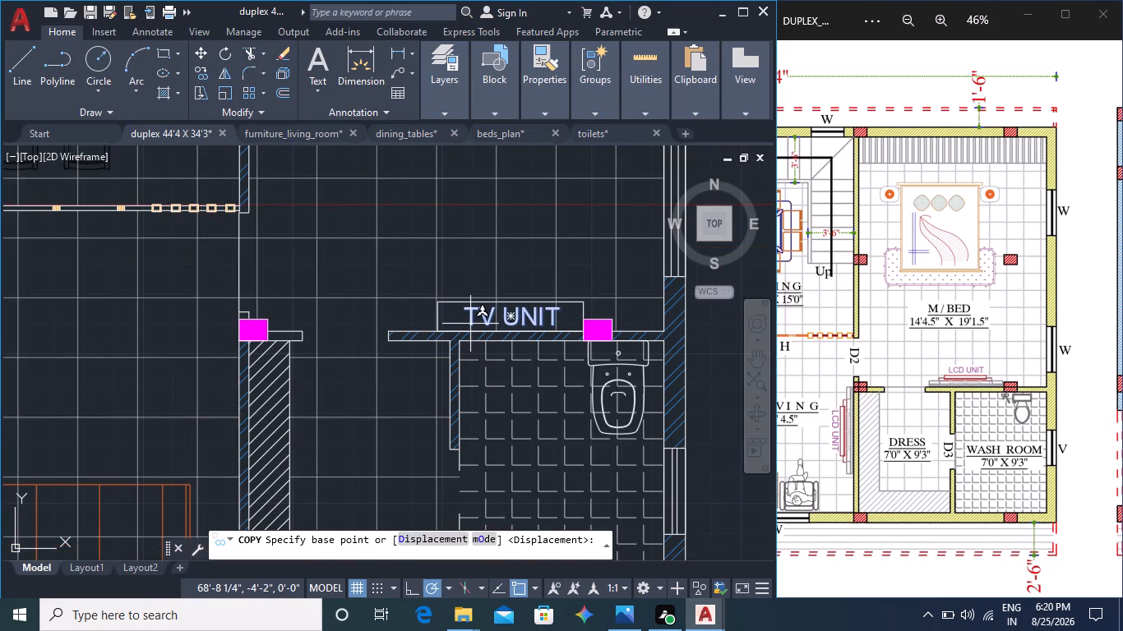
pyautogui.click(464, 325)
pyautogui.moveTo(574, 514); pyautogui.dragTo(562, 505, button='middle')
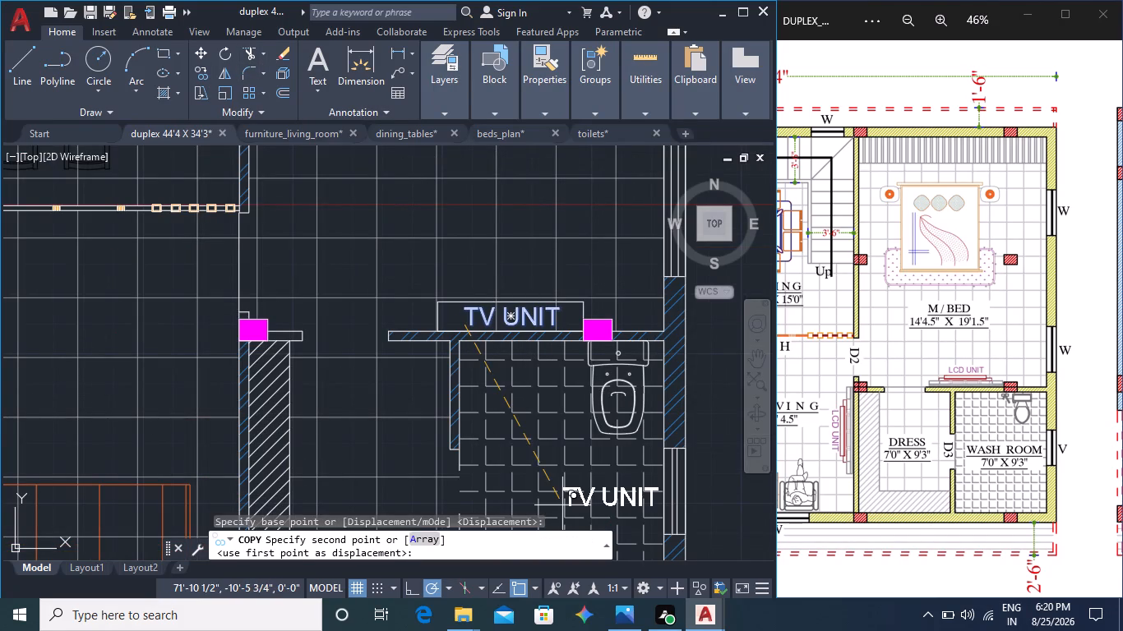
pyautogui.moveTo(562, 505); pyautogui.dragTo(553, 354, button='middle')
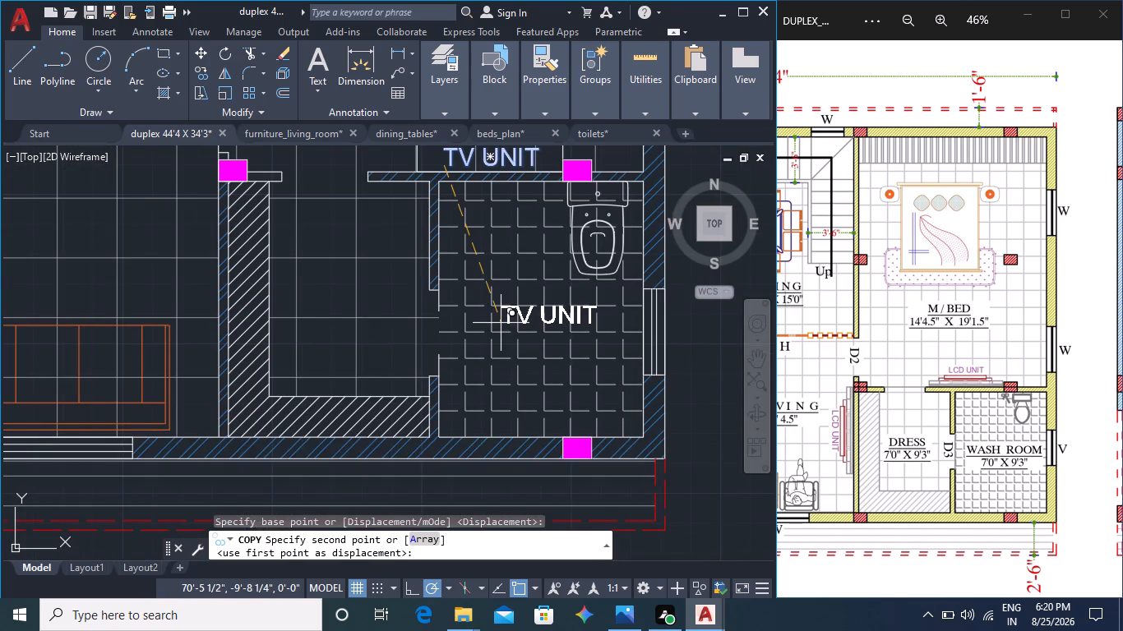
pyautogui.click(497, 322)
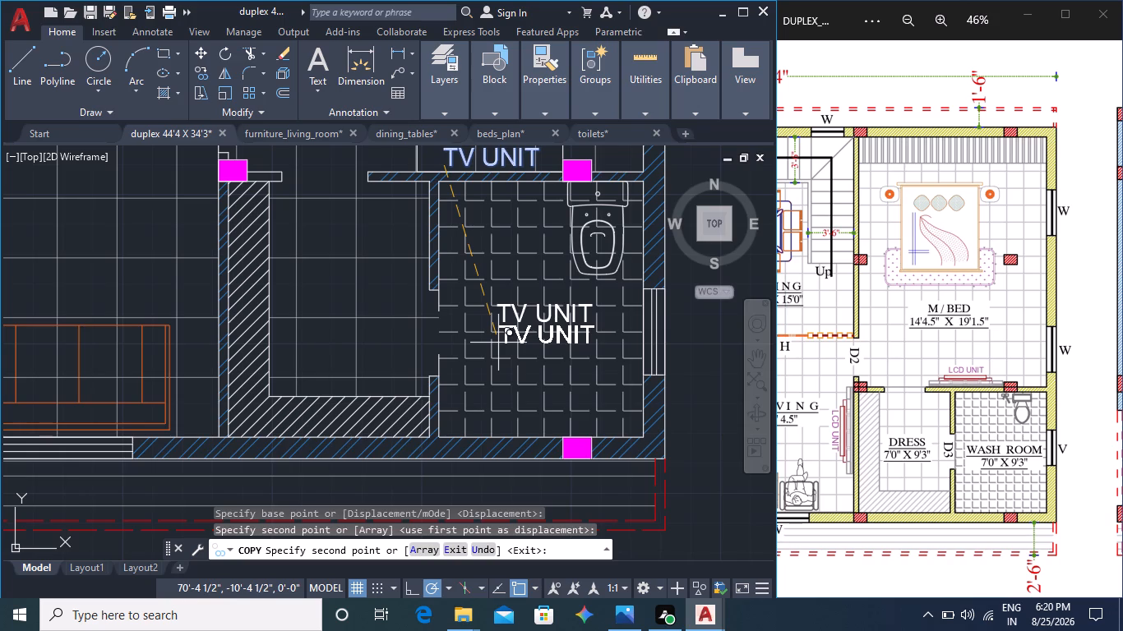
pyautogui.click(498, 343)
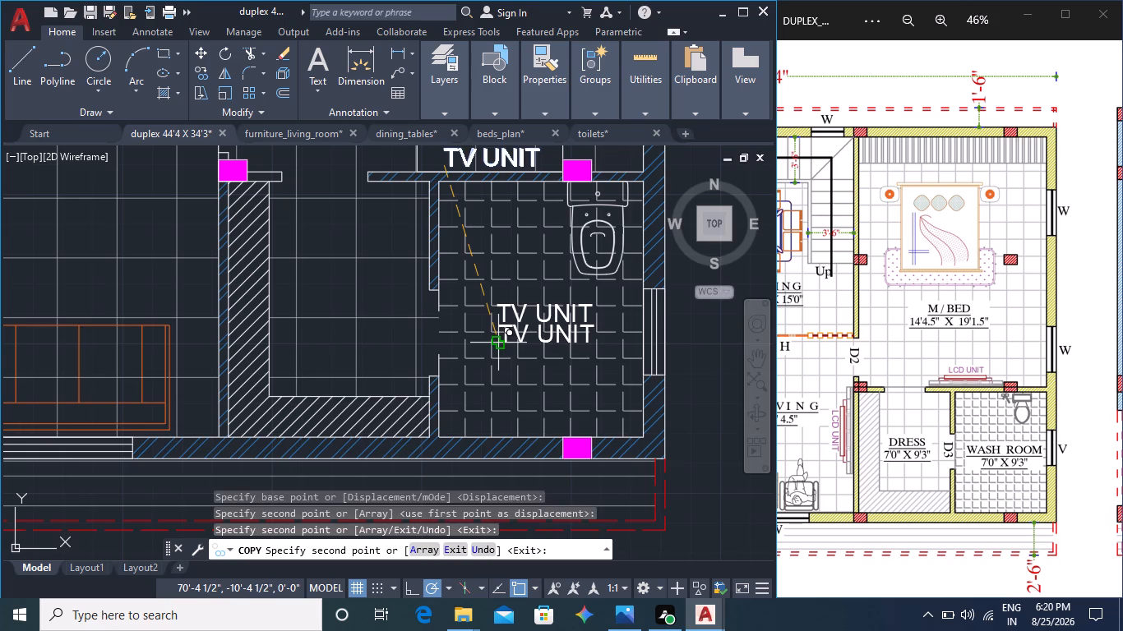
pyautogui.press('Escape')
# Scale the lower "TV UNIT" copy in the wash room down from its insertion point, making it smaller than the upper copy.
pyautogui.click(513, 335)
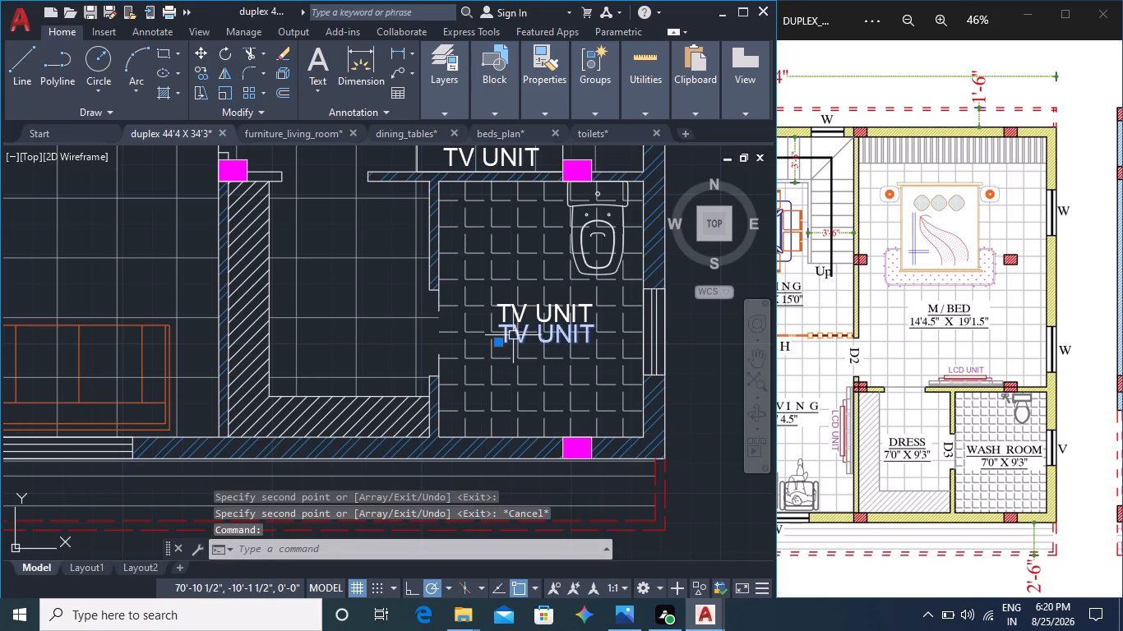
pyautogui.rightClick(518, 341)
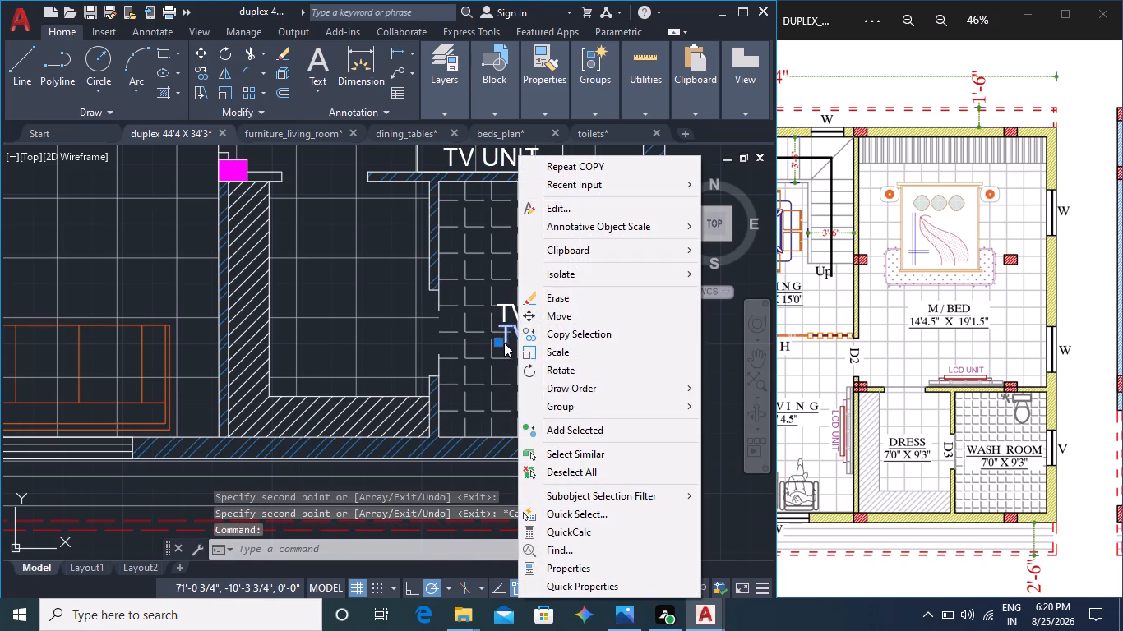
pyautogui.click(552, 352)
pyautogui.click(500, 345)
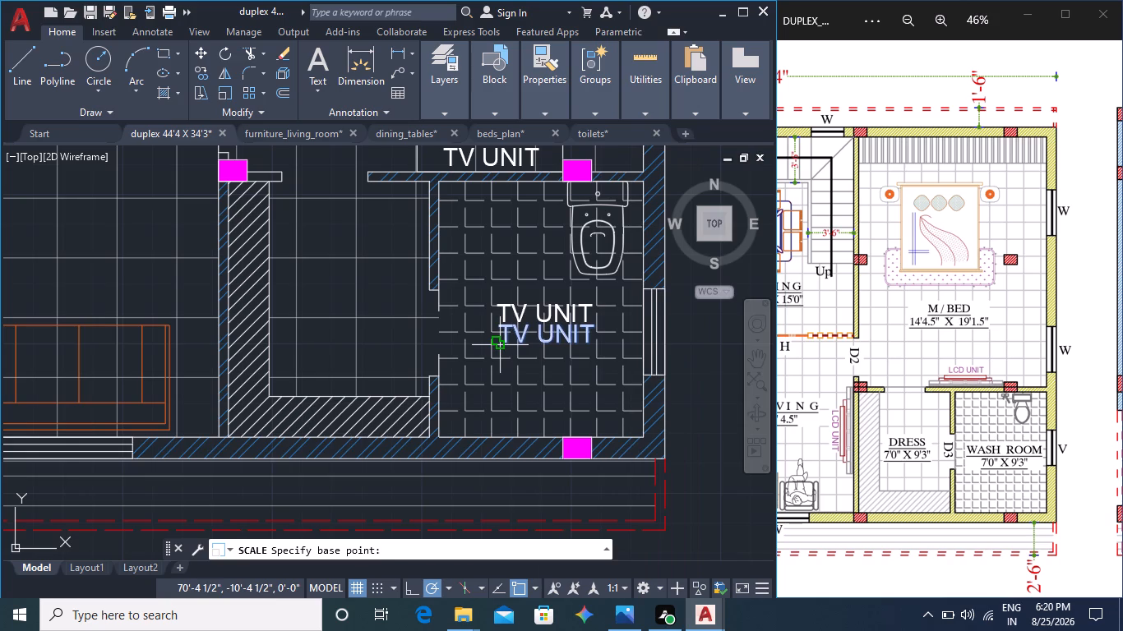
pyautogui.click(532, 346)
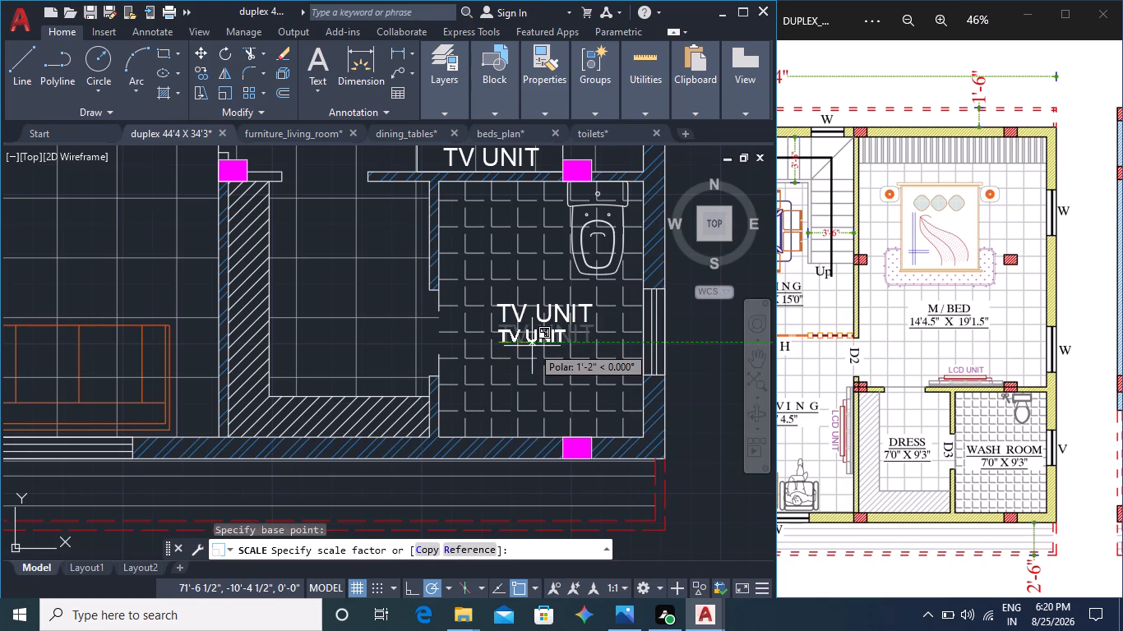
# Move the smaller "TV UNIT" copy slightly east so it sits centred beneath the upper copy in the wash room.
pyautogui.click(516, 338)
pyautogui.scroll(3, 516, 338)
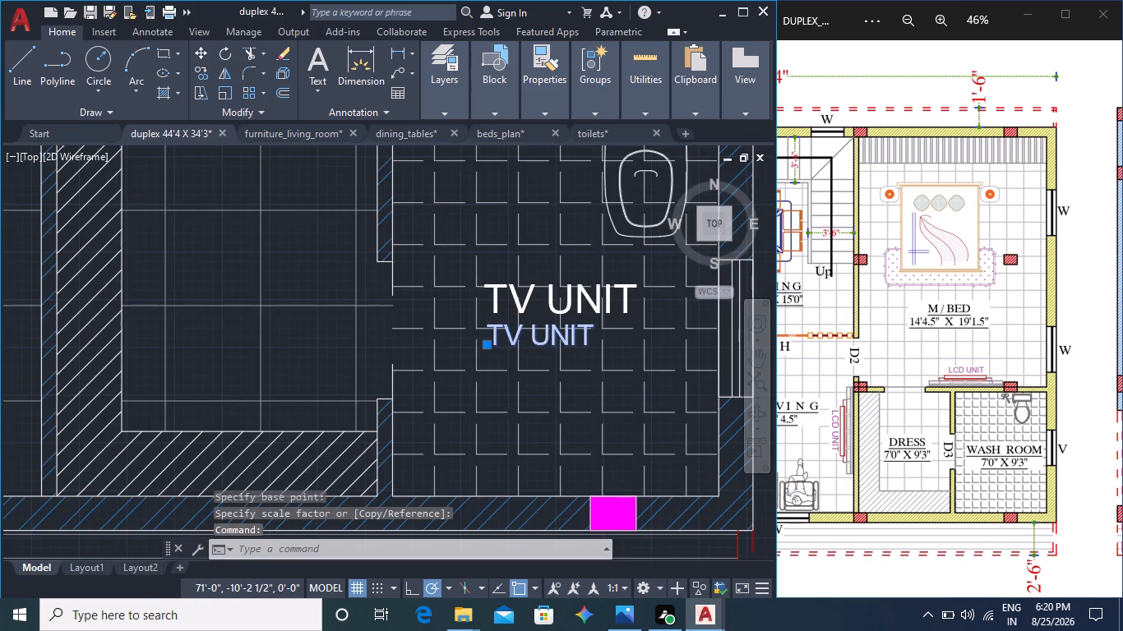
pyautogui.click(469, 350)
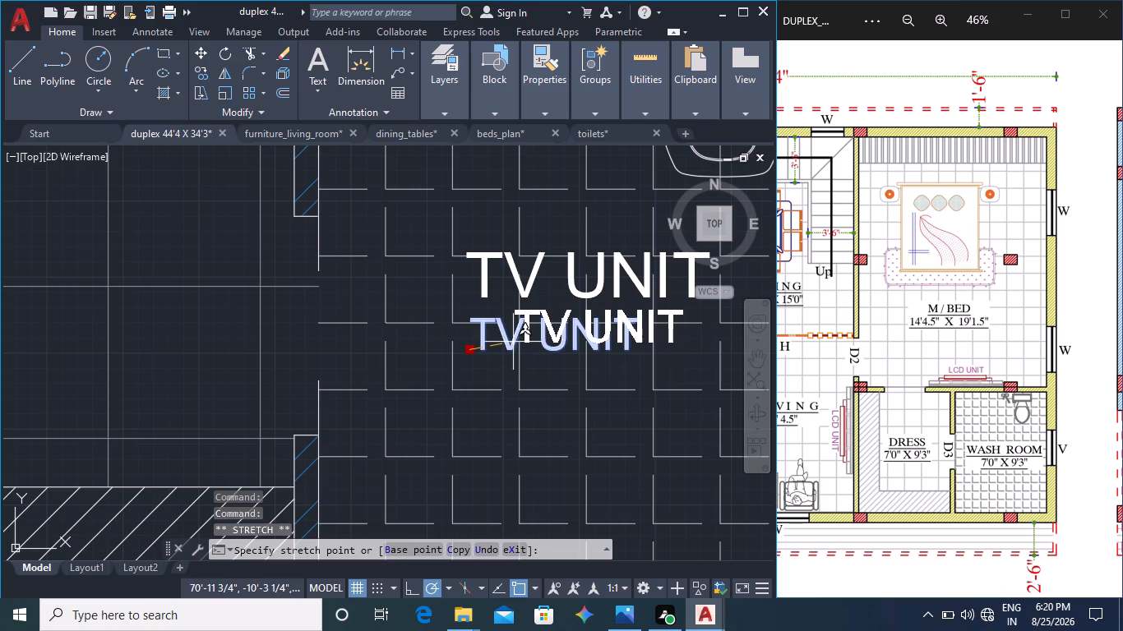
pyautogui.click(501, 341)
pyautogui.press('Escape')
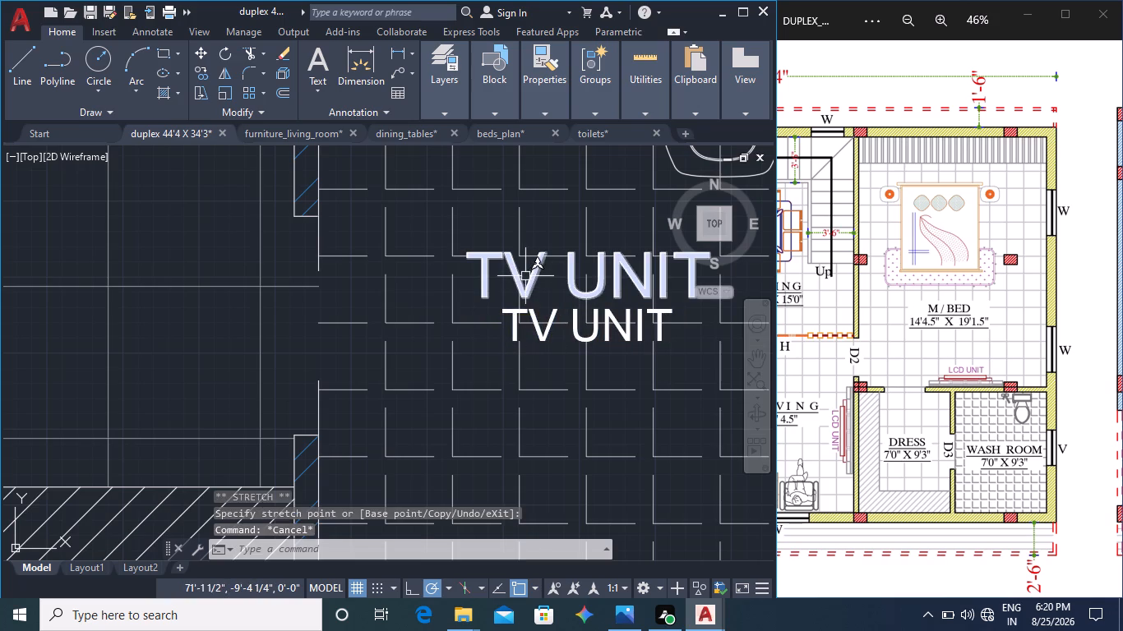
# Change the text of the upper label copy in the wash room to "WASH ROOM".
pyautogui.doubleClick(526, 279)
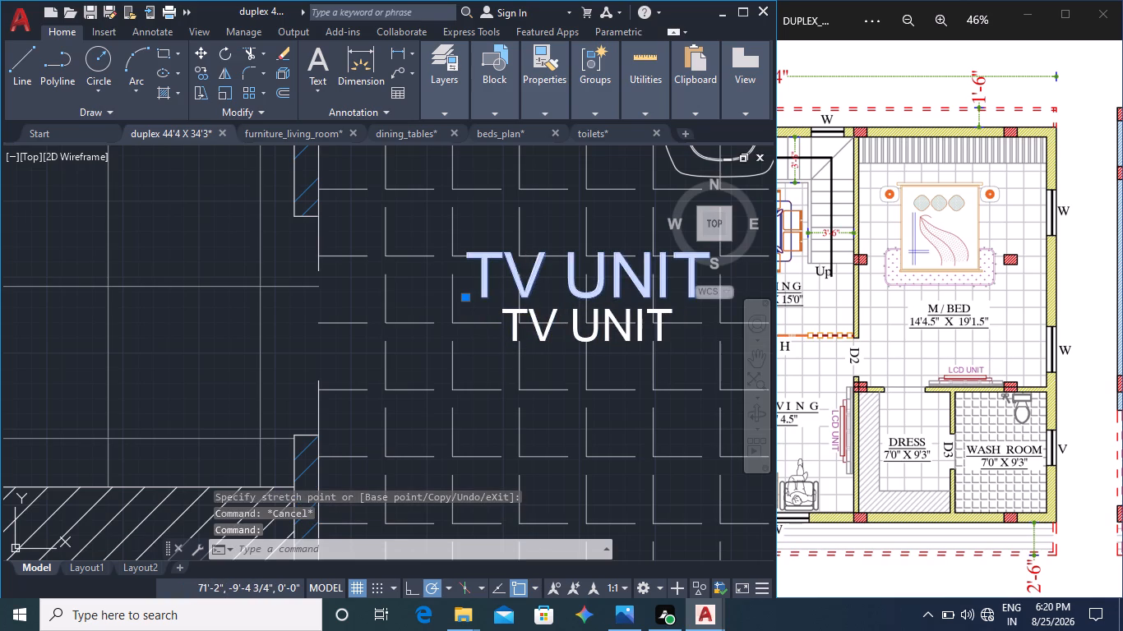
pyautogui.click(698, 284)
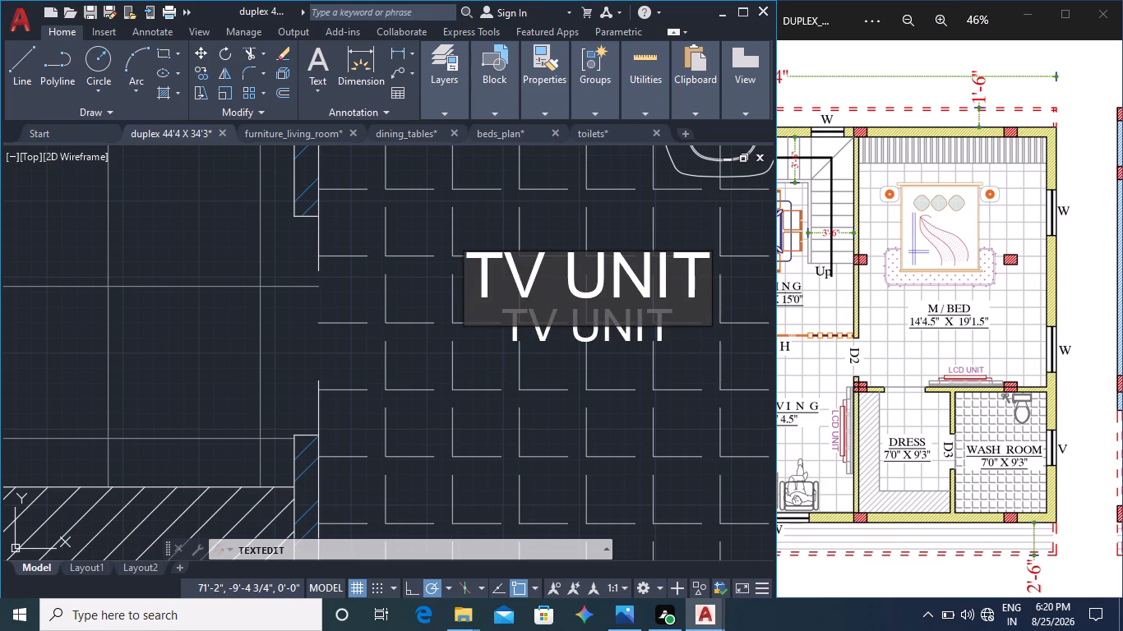
pyautogui.press('BackSpace')
pyautogui.press('BackSpace')
pyautogui.press('BackSpace')
pyautogui.press('BackSpace')
pyautogui.press('BackSpace')
pyautogui.press('BackSpace')
pyautogui.press('BackSpace')
pyautogui.press('BackSpace')
pyautogui.press('BackSpace')
pyautogui.press('BackSpace')
pyautogui.press('BackSpace')
pyautogui.press('BackSpace')
pyautogui.press('BackSpace')
pyautogui.press('BackSpace')
pyautogui.press('BackSpace')
pyautogui.press('BackSpace')
pyautogui.press('BackSpace')
pyautogui.press('BackSpace')
pyautogui.press('BackSpace')
pyautogui.press('BackSpace')
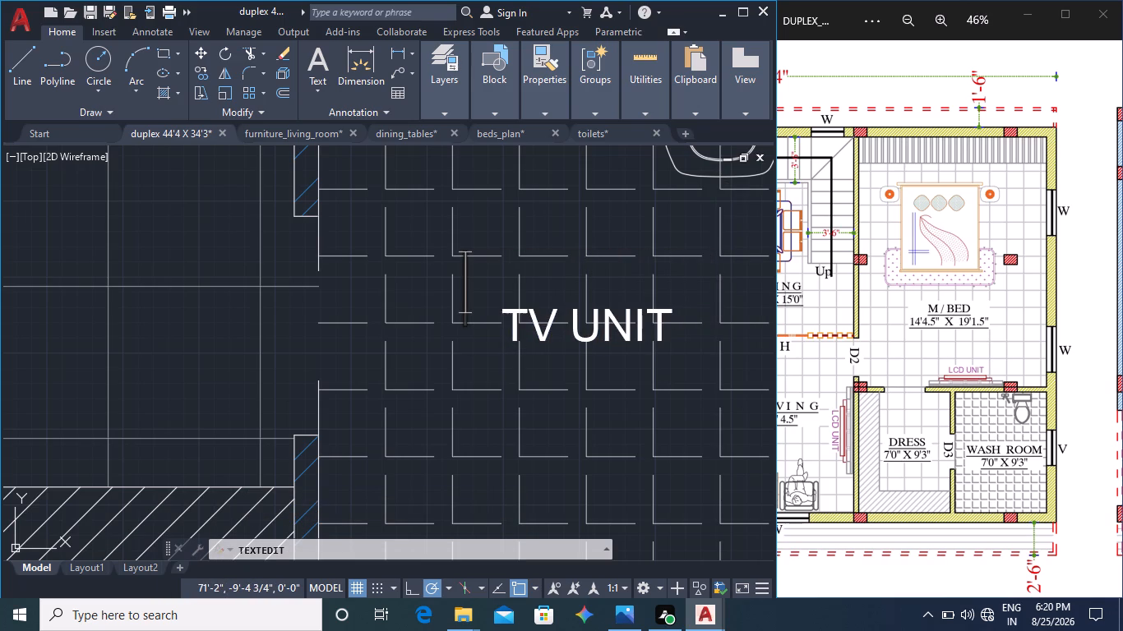
pyautogui.write('WASH ROOM')
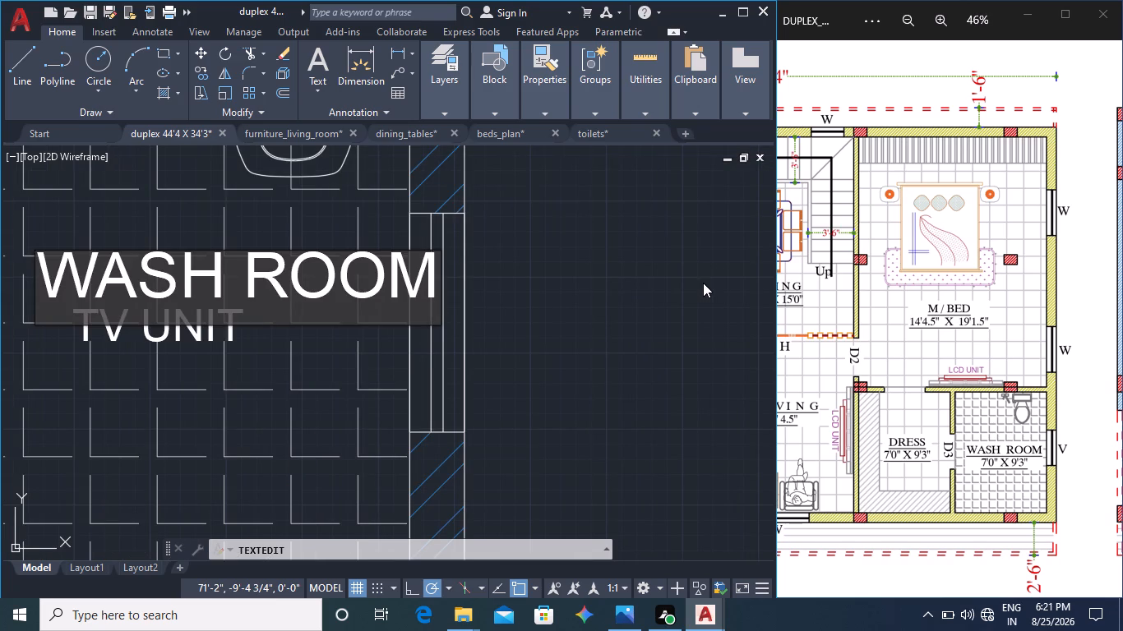
pyautogui.click(359, 370)
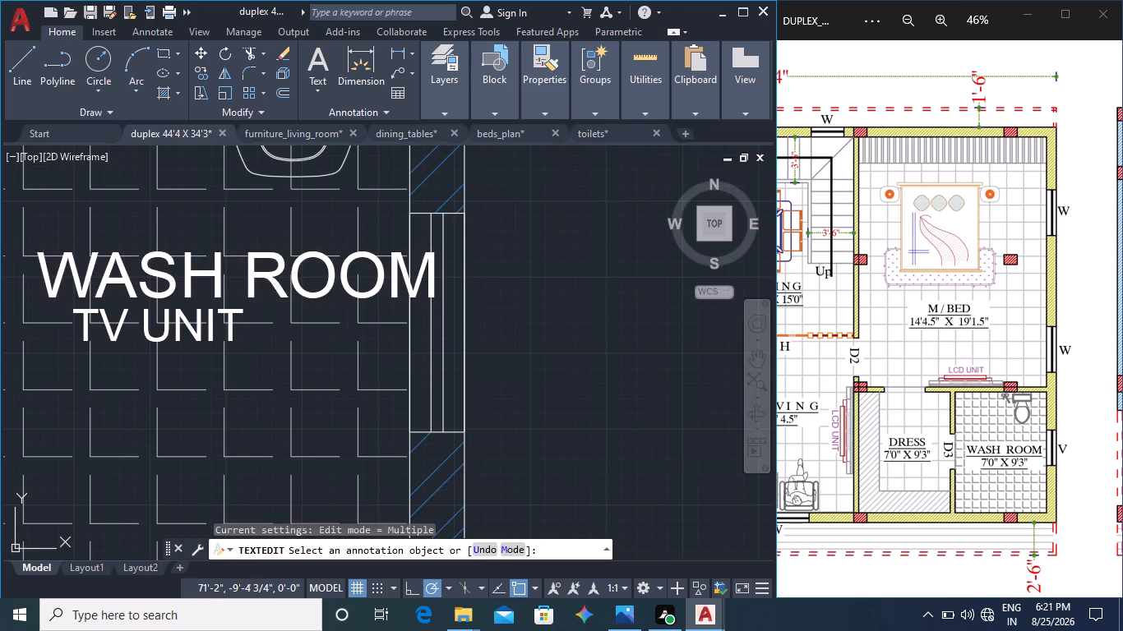
# Move the "WASH ROOM" label west and slightly north so it sits centred across the wash room.
pyautogui.moveTo(353, 362); pyautogui.dragTo(543, 339, button='middle')
pyautogui.moveTo(467, 348); pyautogui.dragTo(573, 335, button='middle')
pyautogui.scroll(-2, 568, 337)
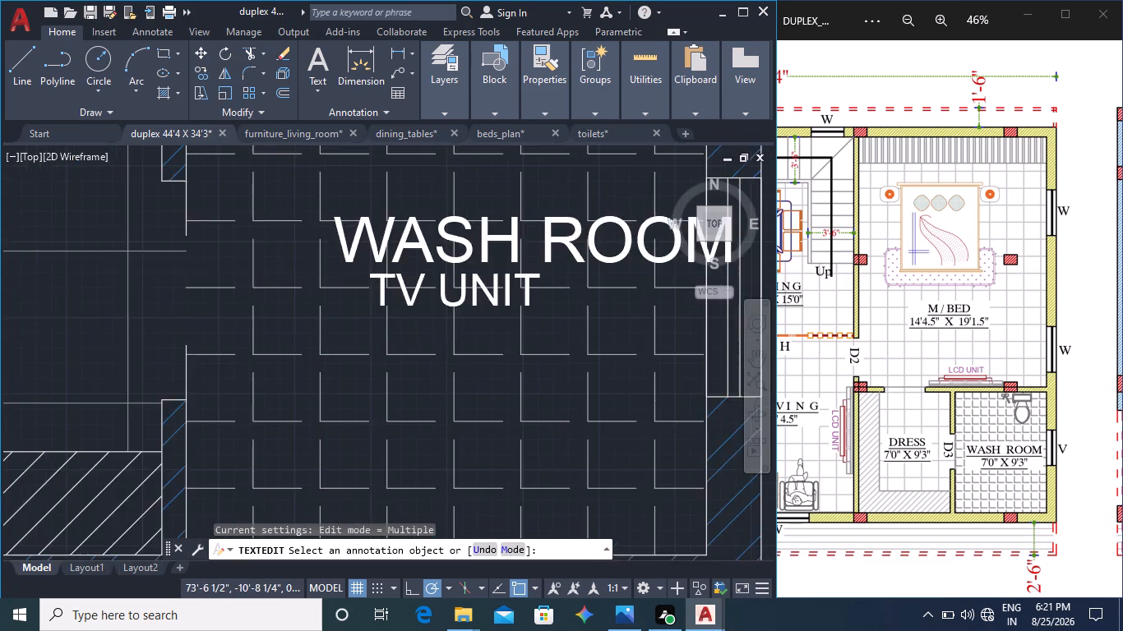
pyautogui.click(517, 302)
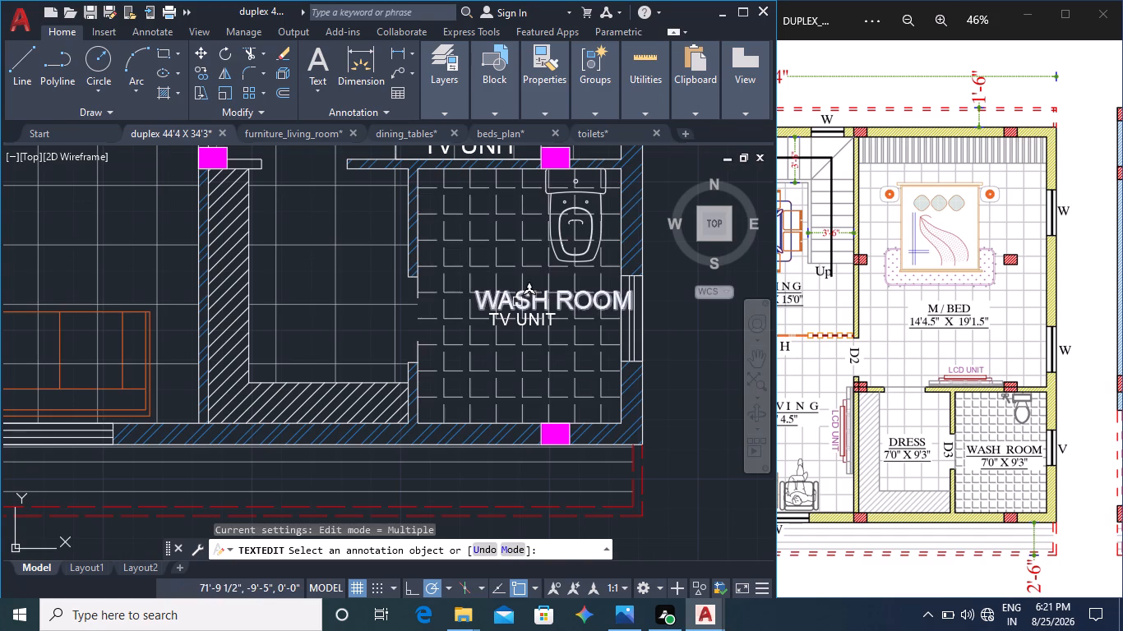
pyautogui.press('Escape')
pyautogui.click(495, 293)
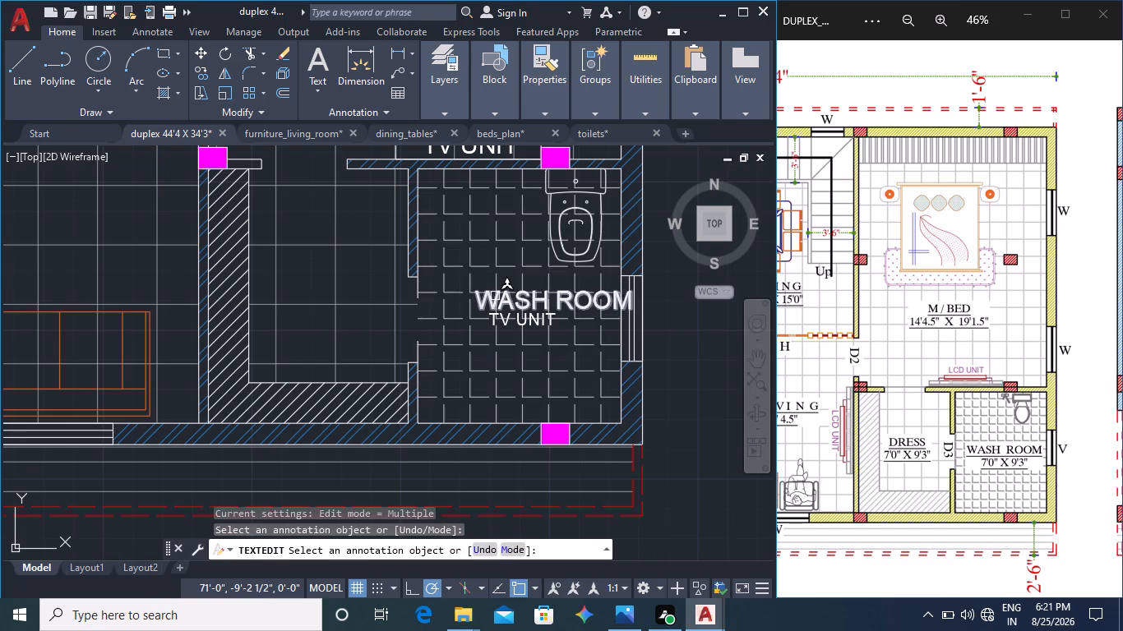
pyautogui.press('Escape')
pyautogui.press('Escape')
pyautogui.press('Escape')
pyautogui.press('Escape')
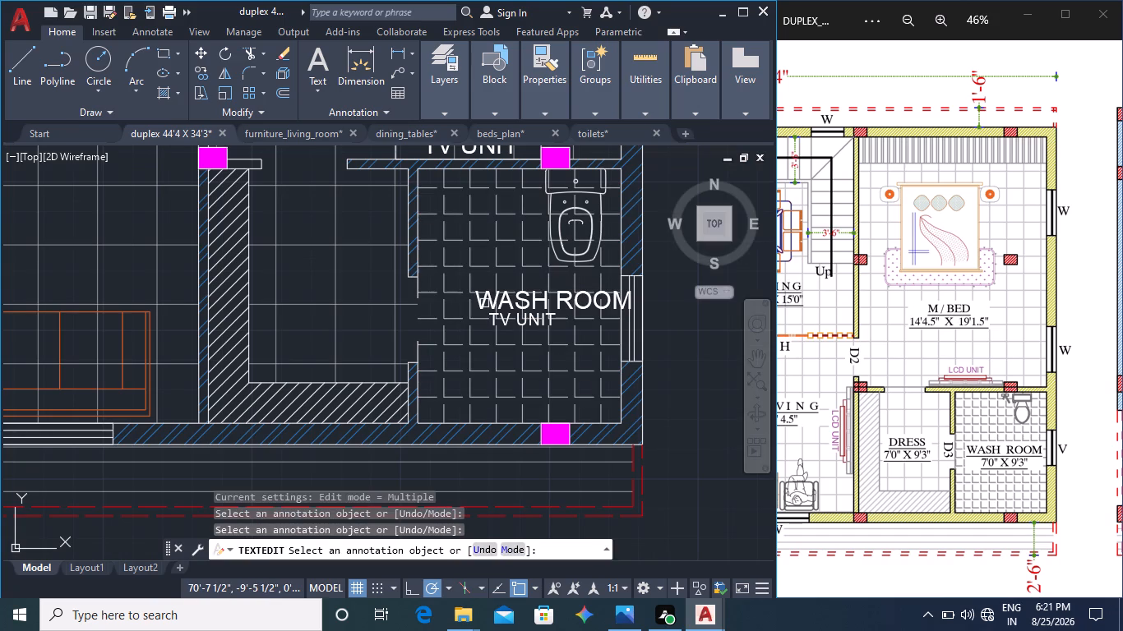
pyautogui.click(508, 301)
pyautogui.click(478, 306)
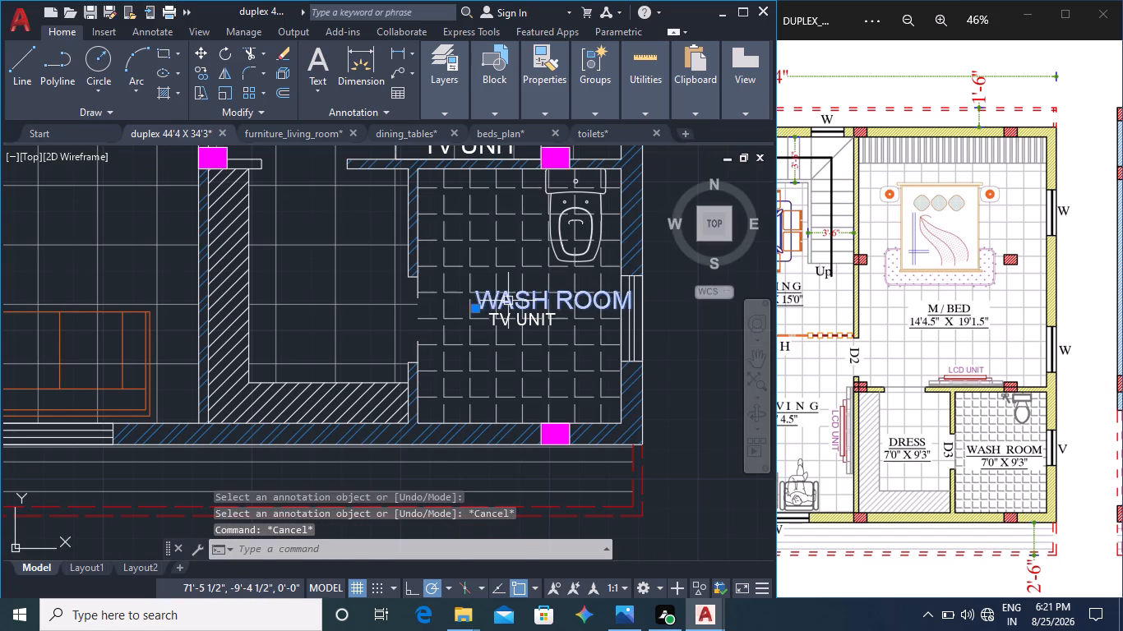
pyautogui.click(437, 301)
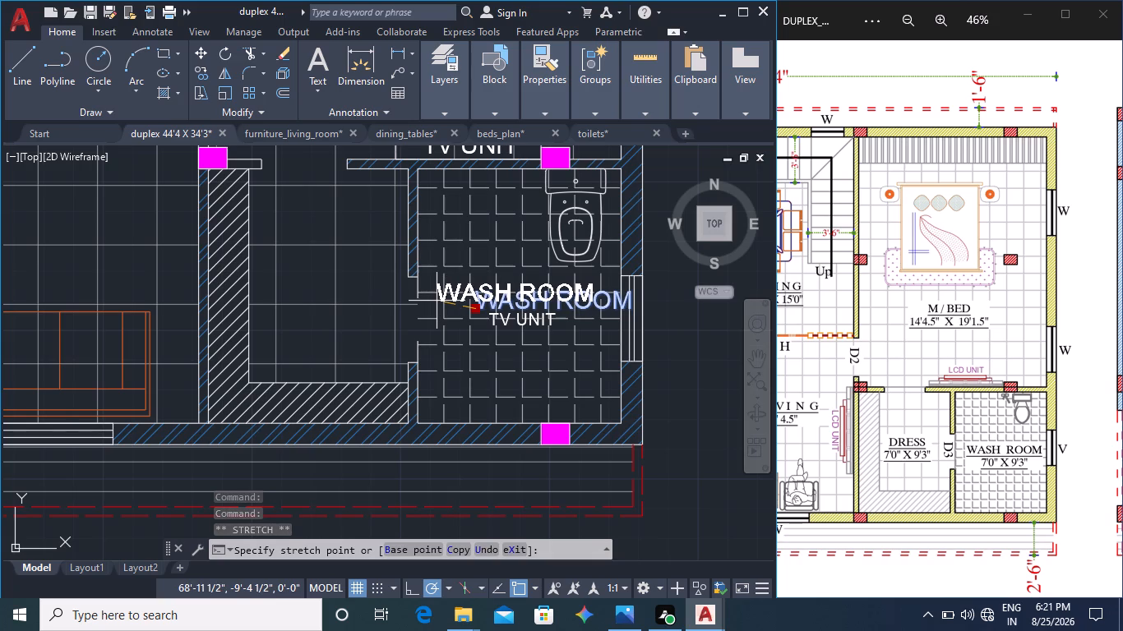
# Change the text of the smaller "TV UNIT" label beneath "WASH ROOM" to 7'0"X9'3".
pyautogui.click(498, 326)
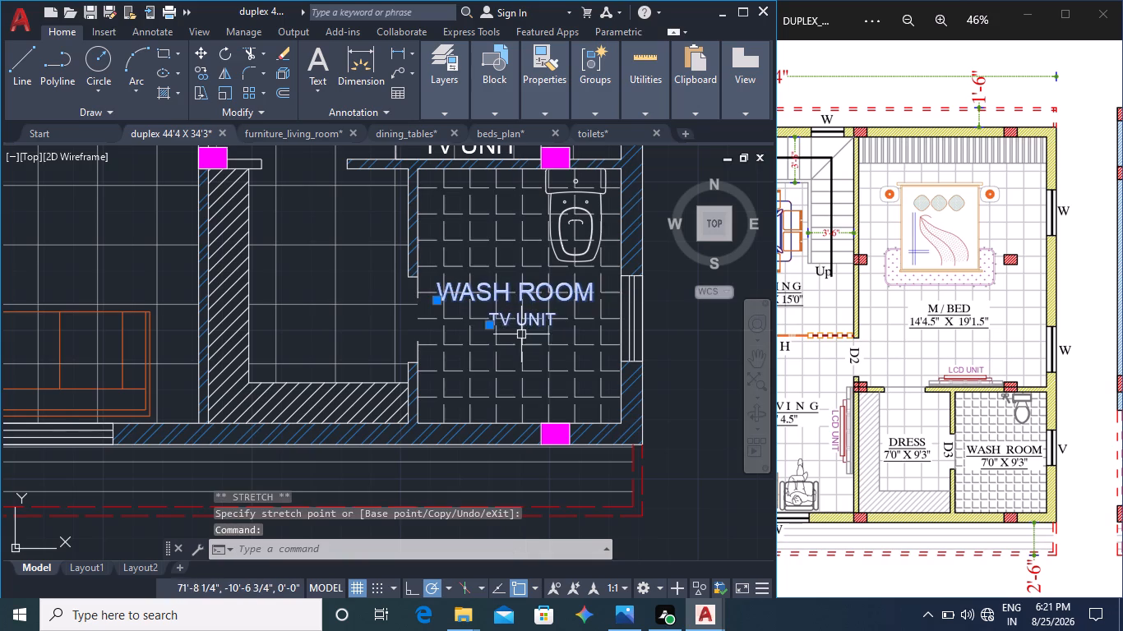
pyautogui.doubleClick(525, 322)
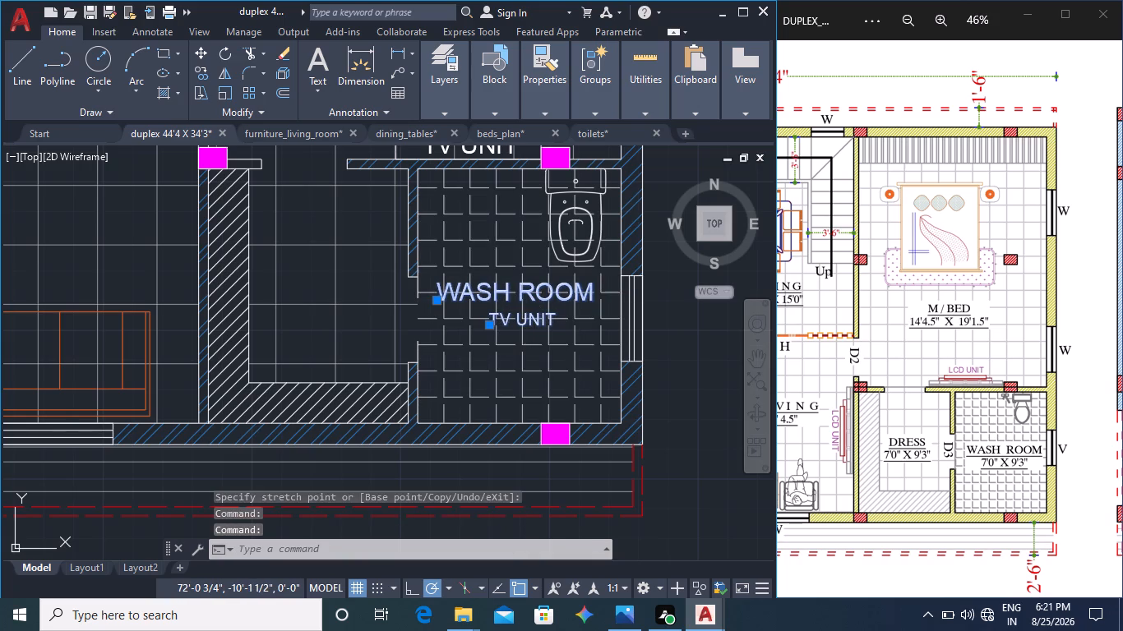
pyautogui.doubleClick(531, 320)
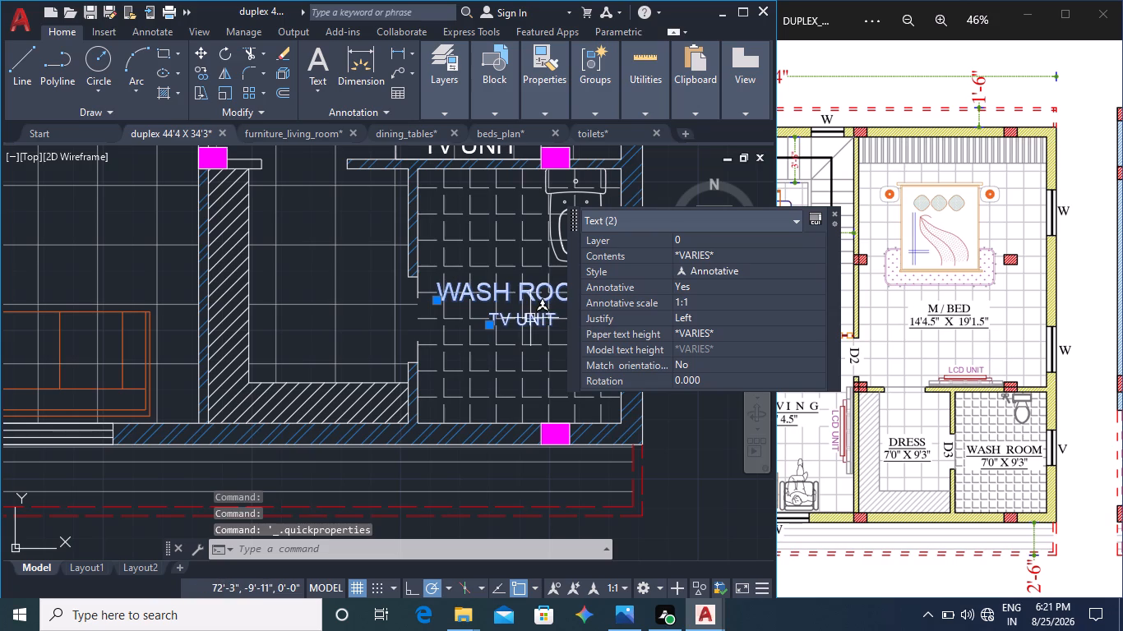
pyautogui.press('Escape')
pyautogui.press('Escape')
pyautogui.doubleClick(537, 320)
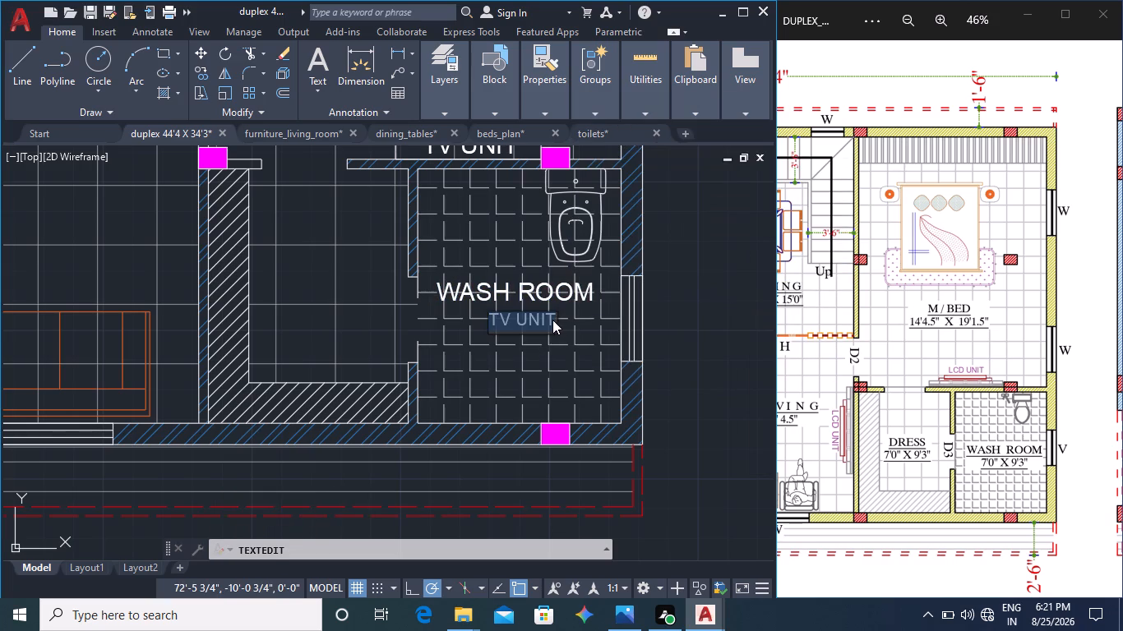
pyautogui.click(552, 320)
pyautogui.press('BackSpace')
pyautogui.press('BackSpace')
pyautogui.press('BackSpace')
pyautogui.press('BackSpace')
pyautogui.press('BackSpace')
pyautogui.press('BackSpace')
pyautogui.press('BackSpace')
pyautogui.press('BackSpace')
pyautogui.press('BackSpace')
pyautogui.press('BackSpace')
pyautogui.press('BackSpace')
pyautogui.press('BackSpace')
pyautogui.press('BackSpace')
pyautogui.press('BackSpace')
pyautogui.press('BackSpace')
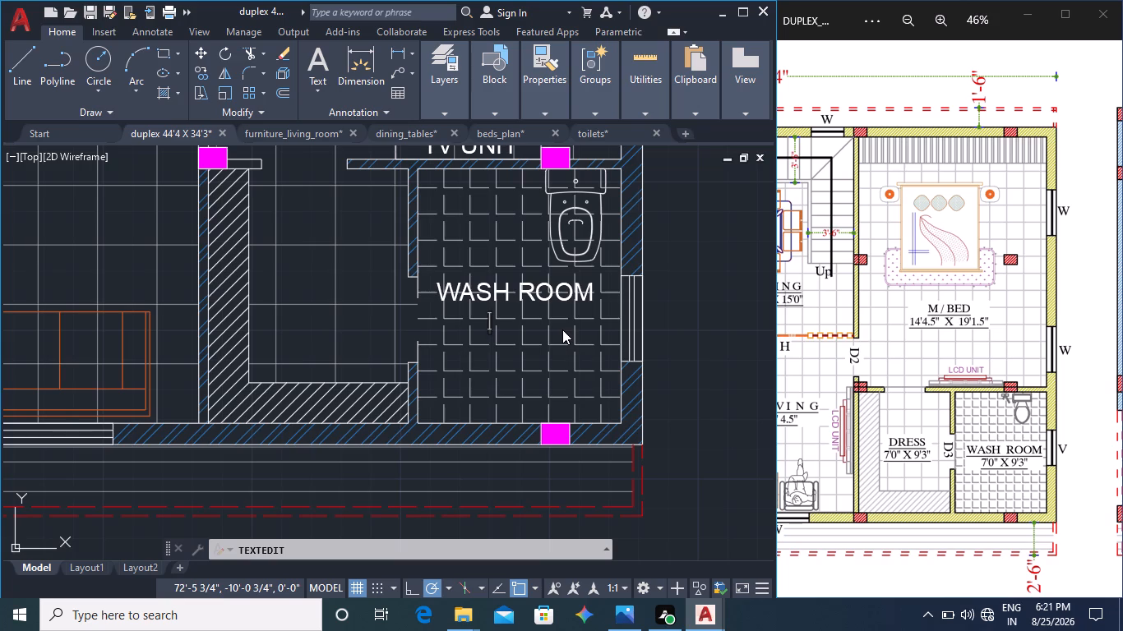
pyautogui.press('7')
pyautogui.press("'")
pyautogui.press('0')
pyautogui.hotkey('shift', '"')
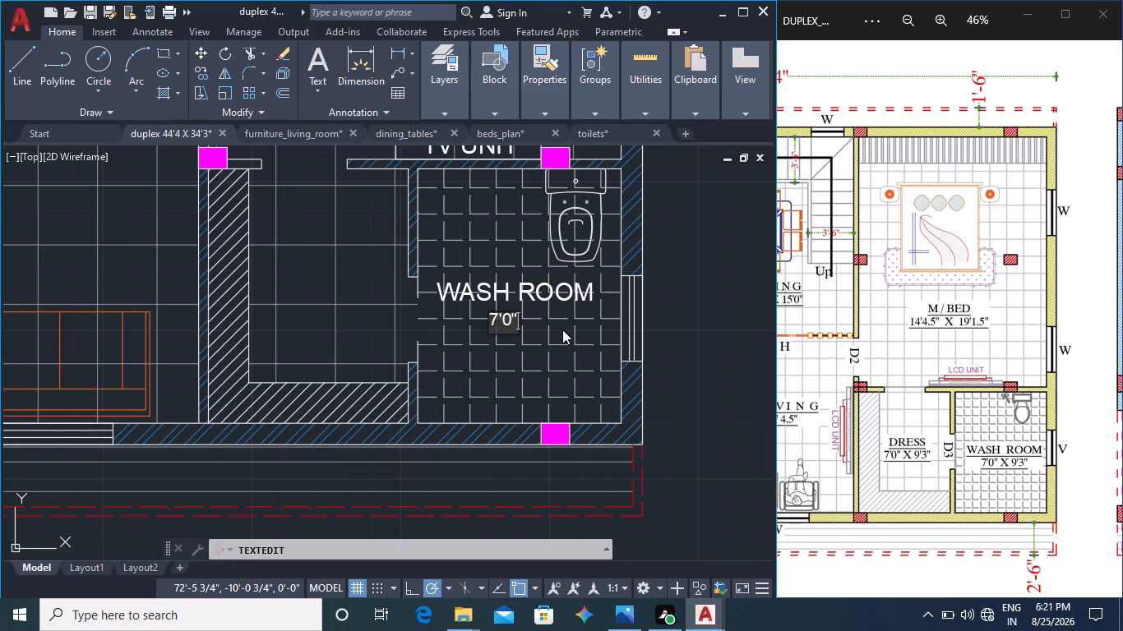
pyautogui.press('x')
pyautogui.press('9')
pyautogui.press("'")
pyautogui.press('3')
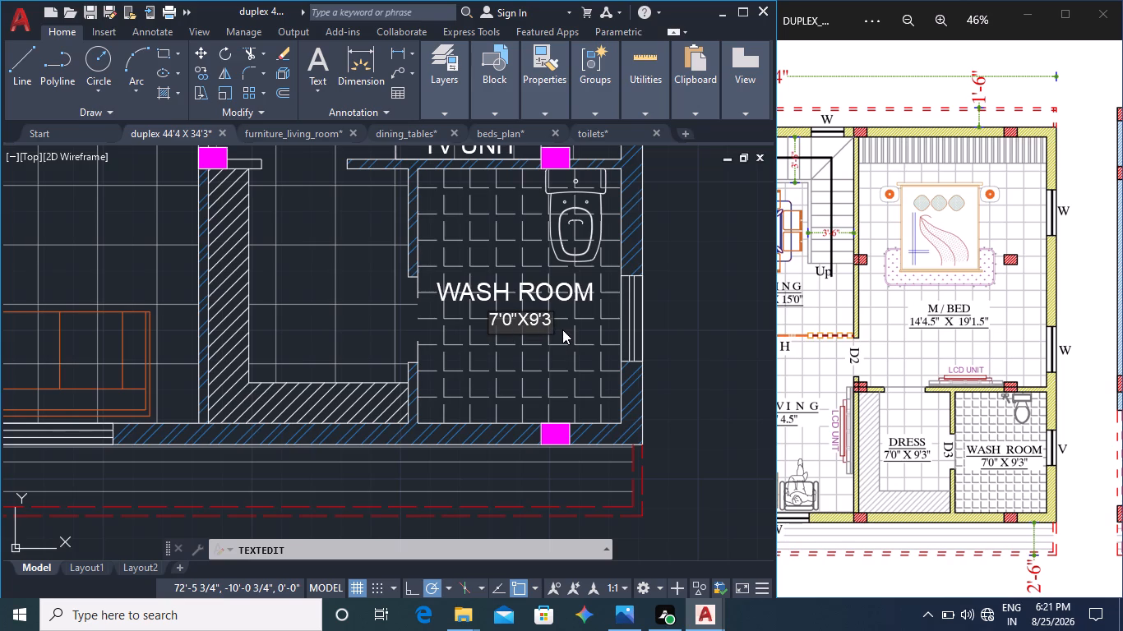
pyautogui.hotkey('shift', '"')
pyautogui.click(552, 370)
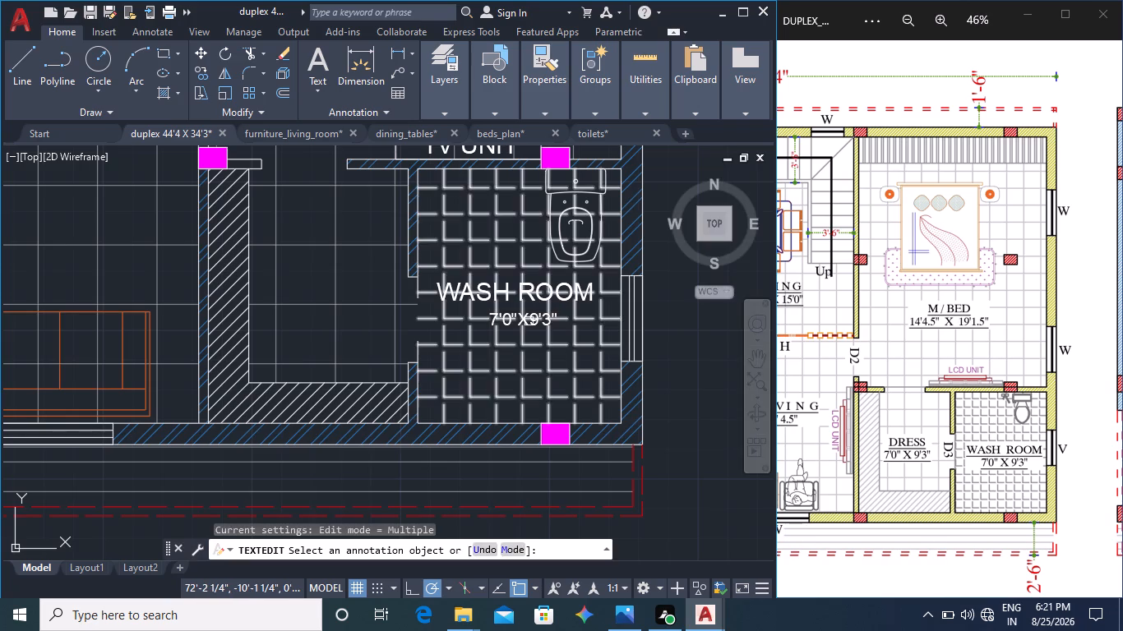
pyautogui.click(529, 321)
pyautogui.press('Escape')
pyautogui.press('Escape')
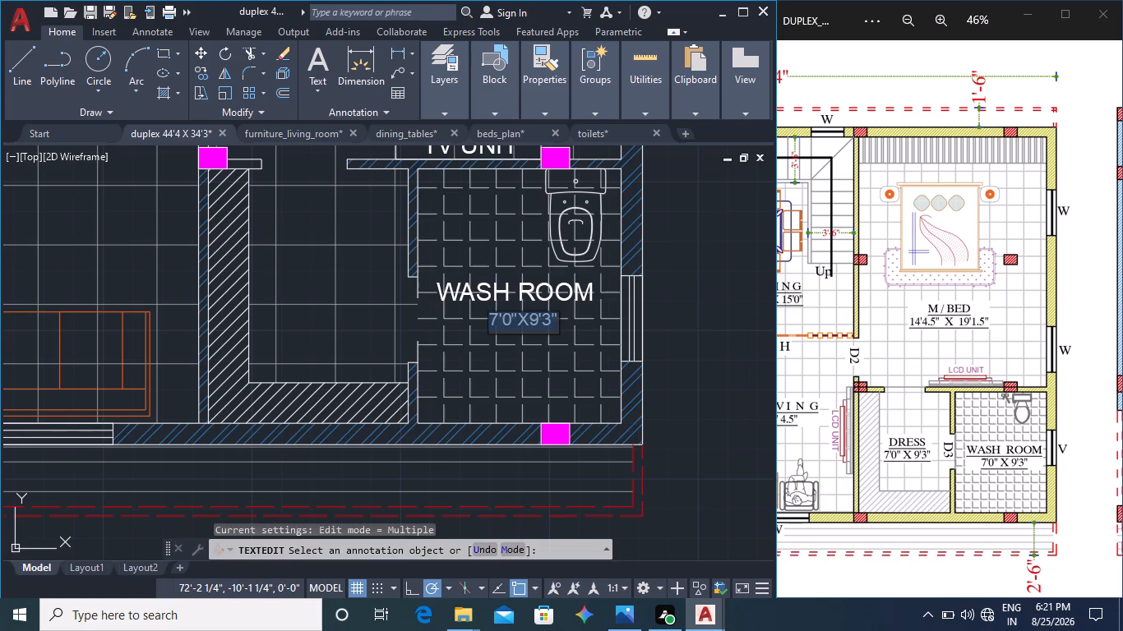
# Scale the 7'0"X9'3" size label up slightly from its insertion point, keeping it narrower than the "WASH ROOM" label.
pyautogui.click(506, 316)
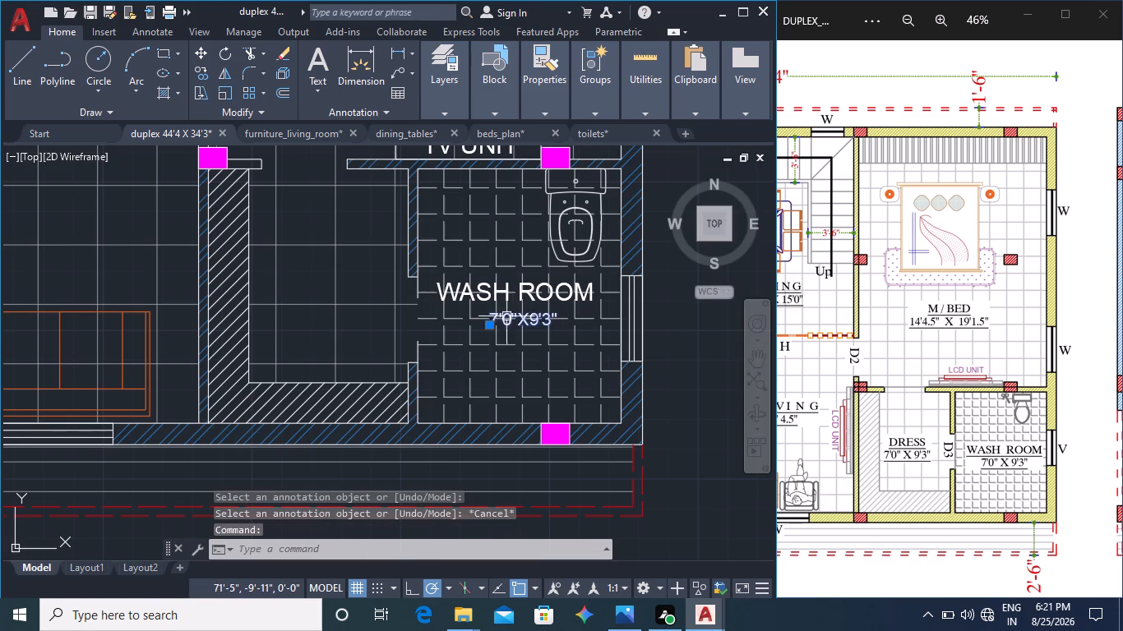
pyautogui.rightClick(491, 325)
pyautogui.click(534, 354)
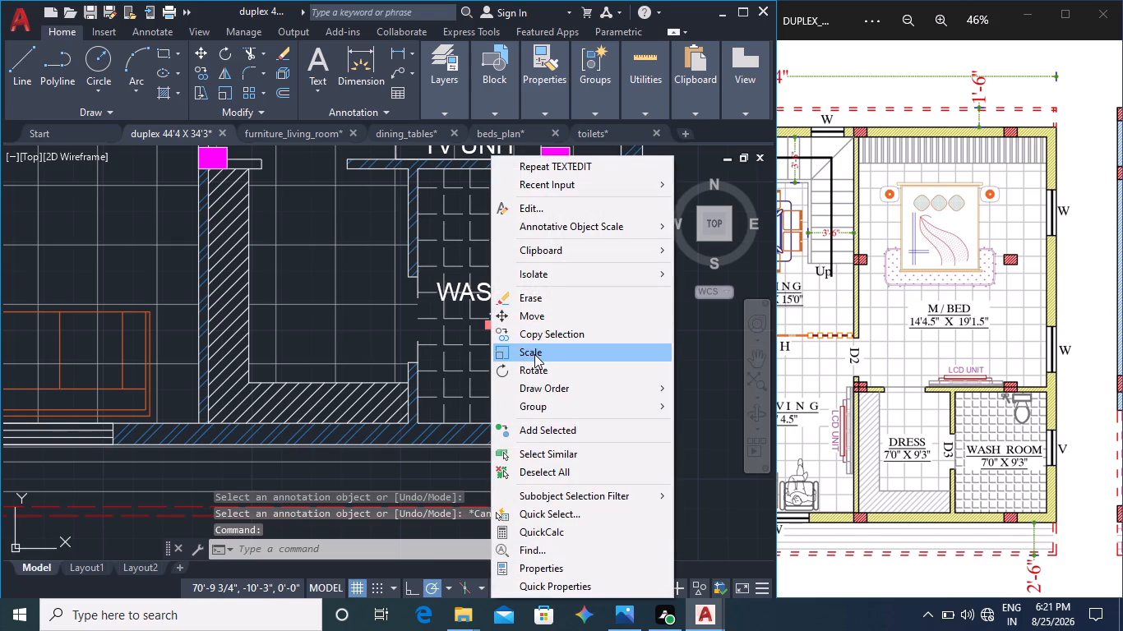
pyautogui.click(490, 329)
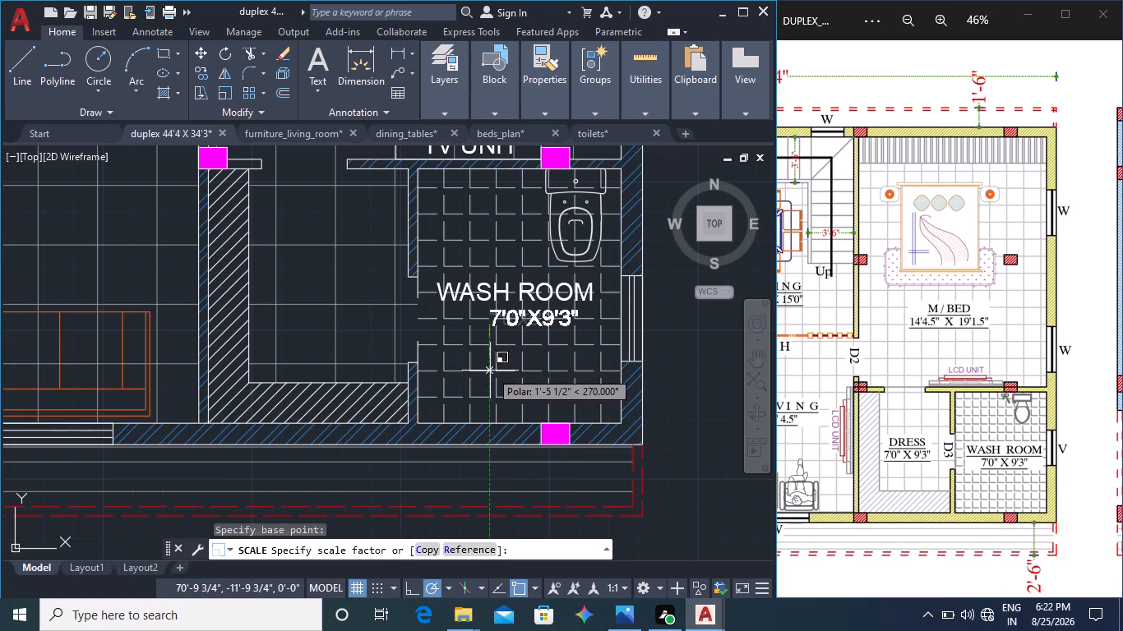
pyautogui.click(489, 371)
# Move the 7'0"X9'3" size label about 8" west so it sits centred beneath "WASH ROOM".
pyautogui.click(512, 325)
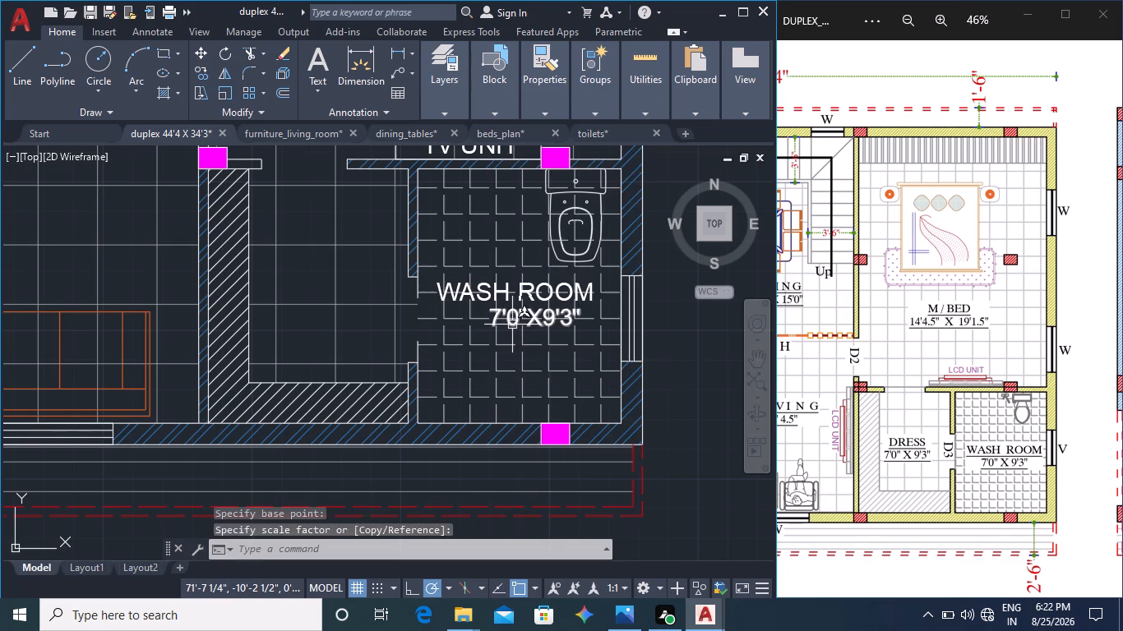
pyautogui.click(489, 329)
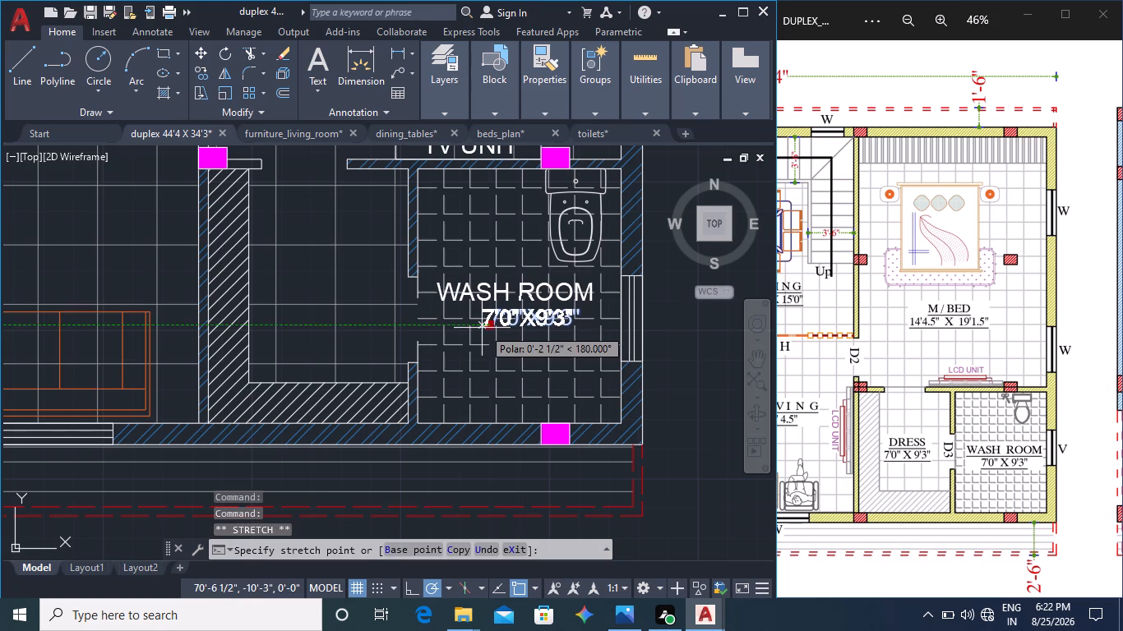
pyautogui.click(470, 326)
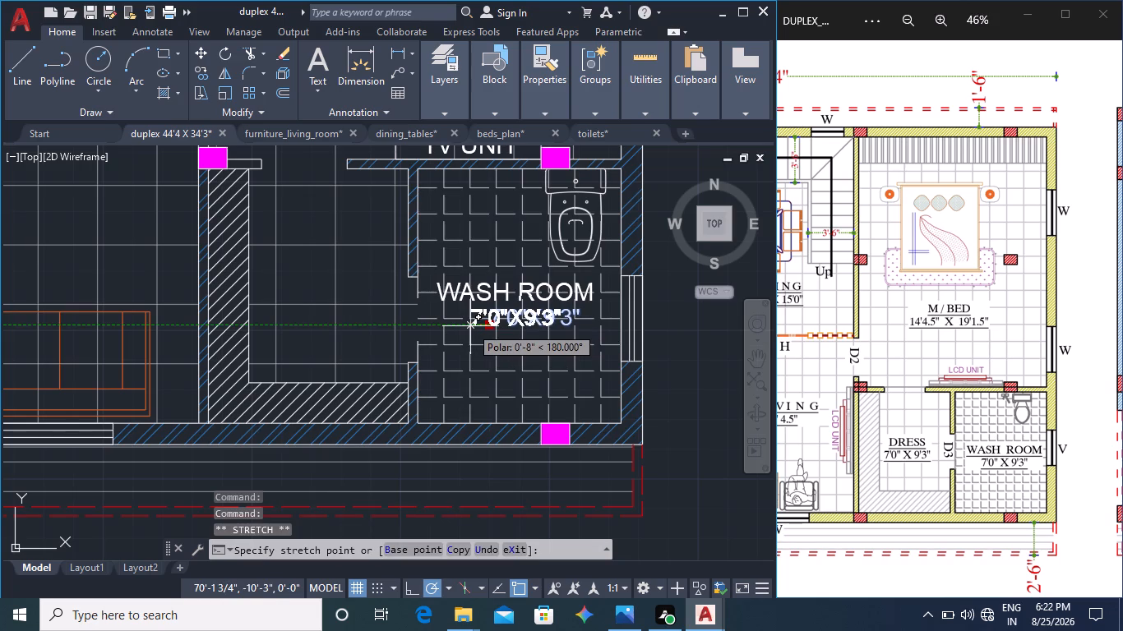
pyautogui.press('Escape')
# Copy the "WASH ROOM" and 7'0"X9'3" labels together about 6'-5 1/2" west into the dressing room.
pyautogui.click(497, 316)
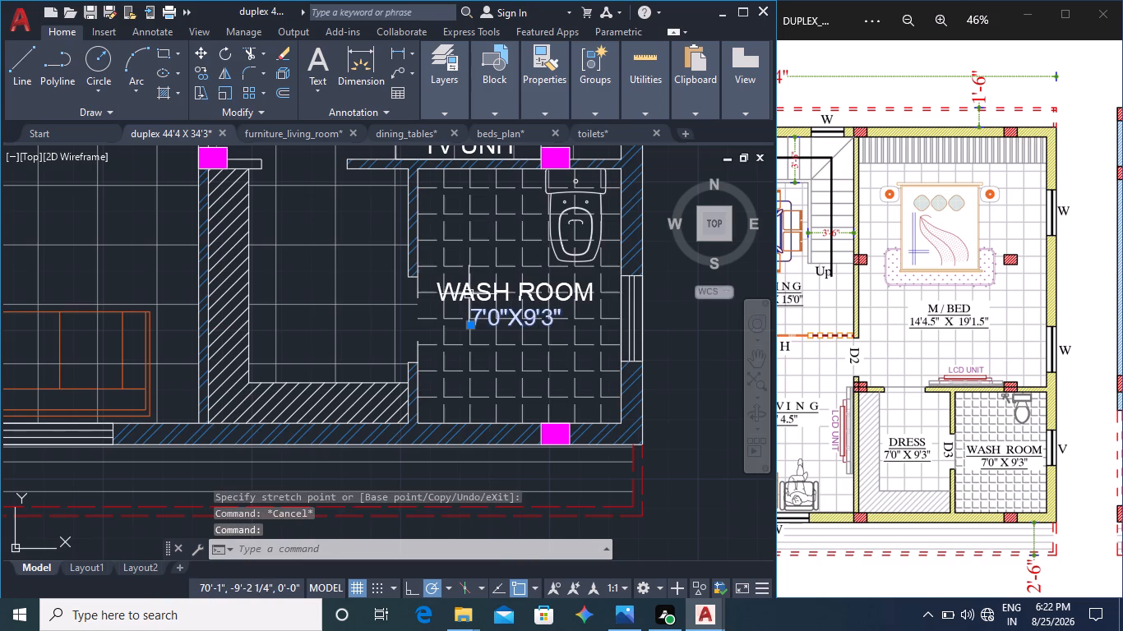
pyautogui.click(469, 293)
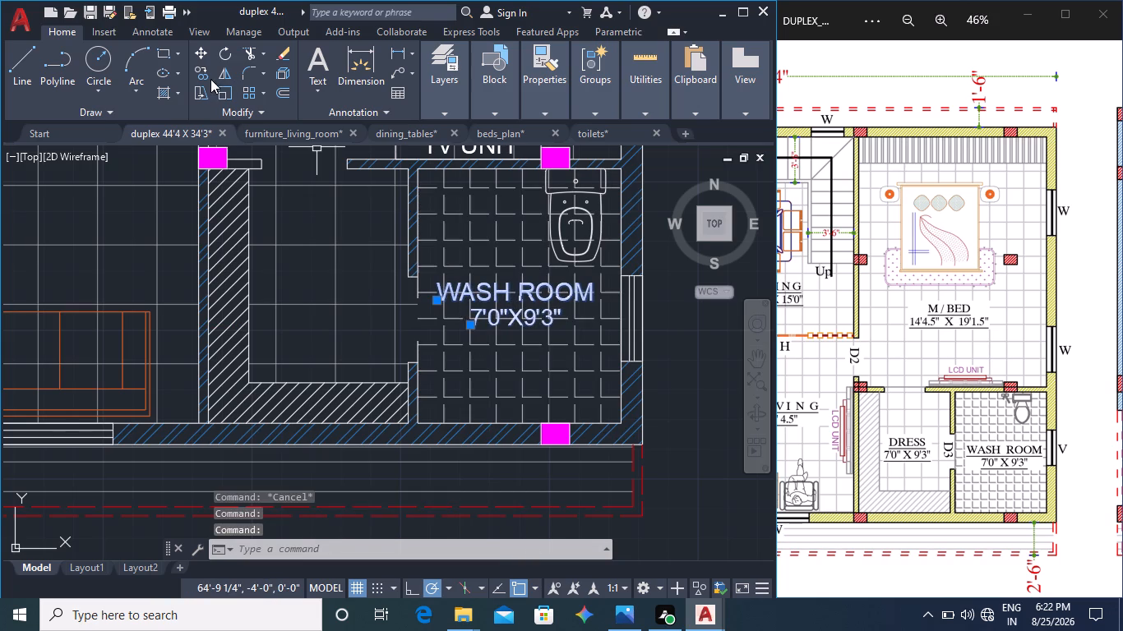
pyautogui.click(200, 69)
pyautogui.click(469, 328)
pyautogui.scroll(-1, 351, 334)
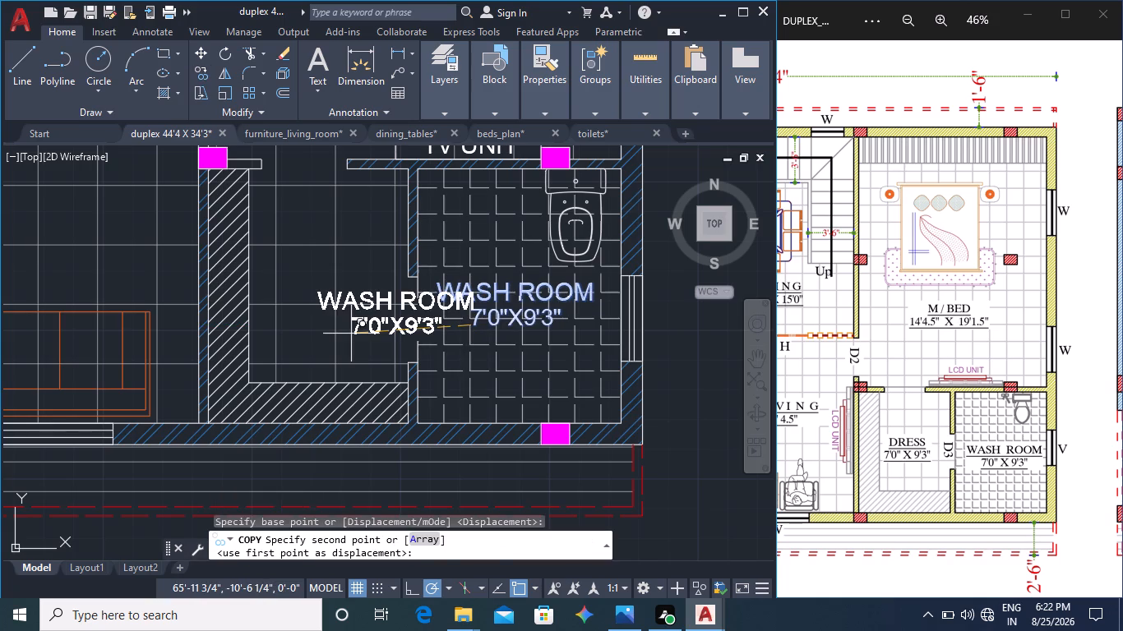
pyautogui.moveTo(329, 334); pyautogui.dragTo(457, 414, button='middle')
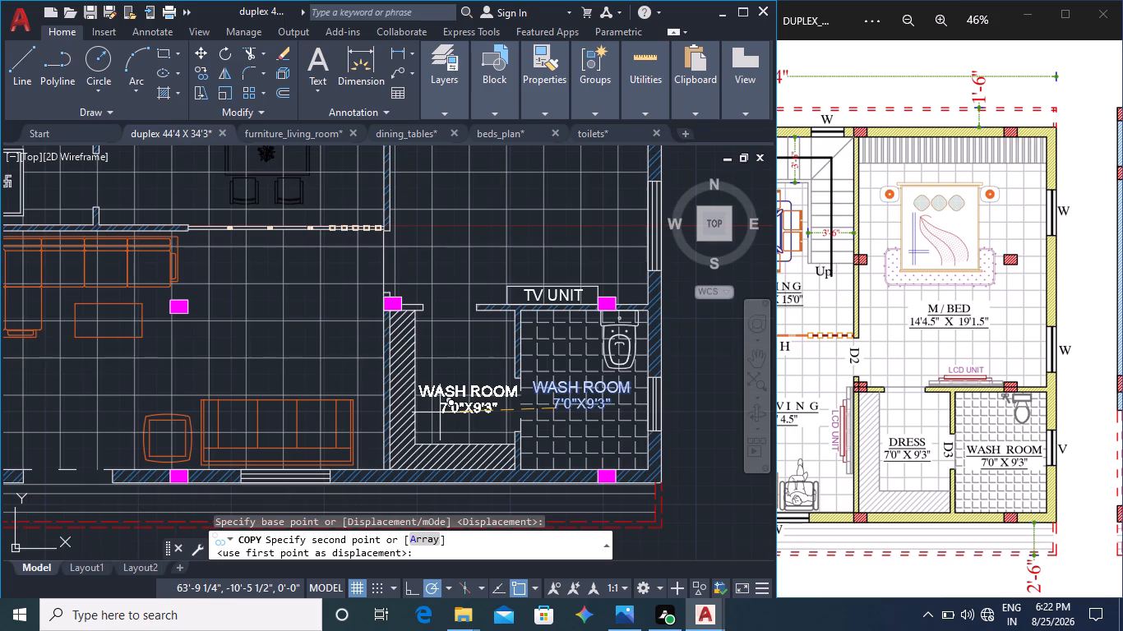
pyautogui.scroll(2, 440, 412)
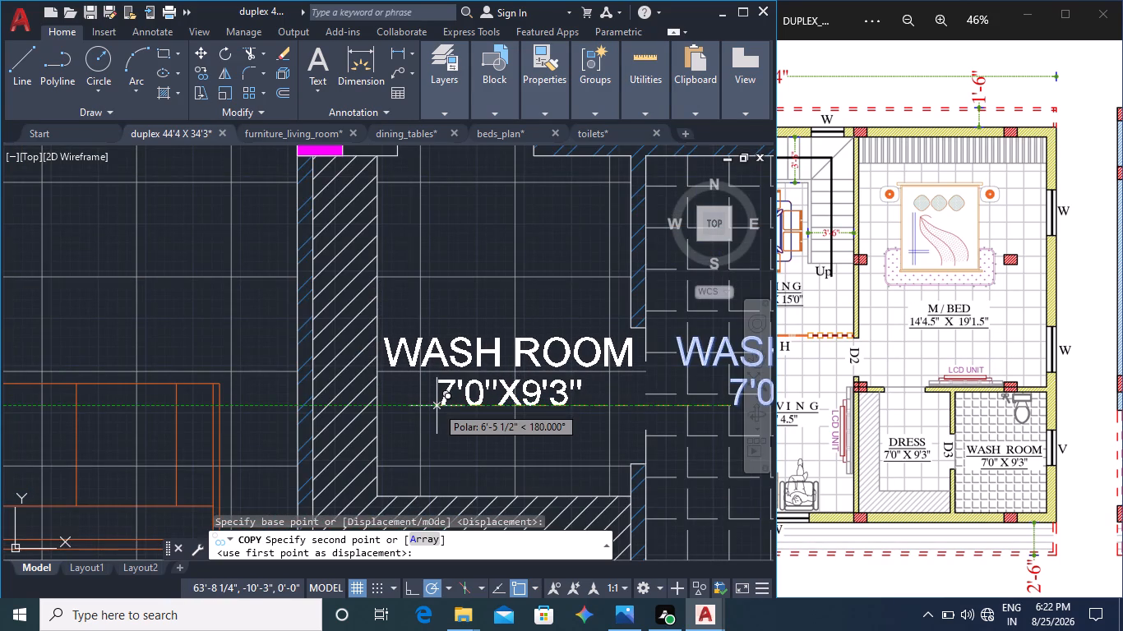
pyautogui.click(437, 406)
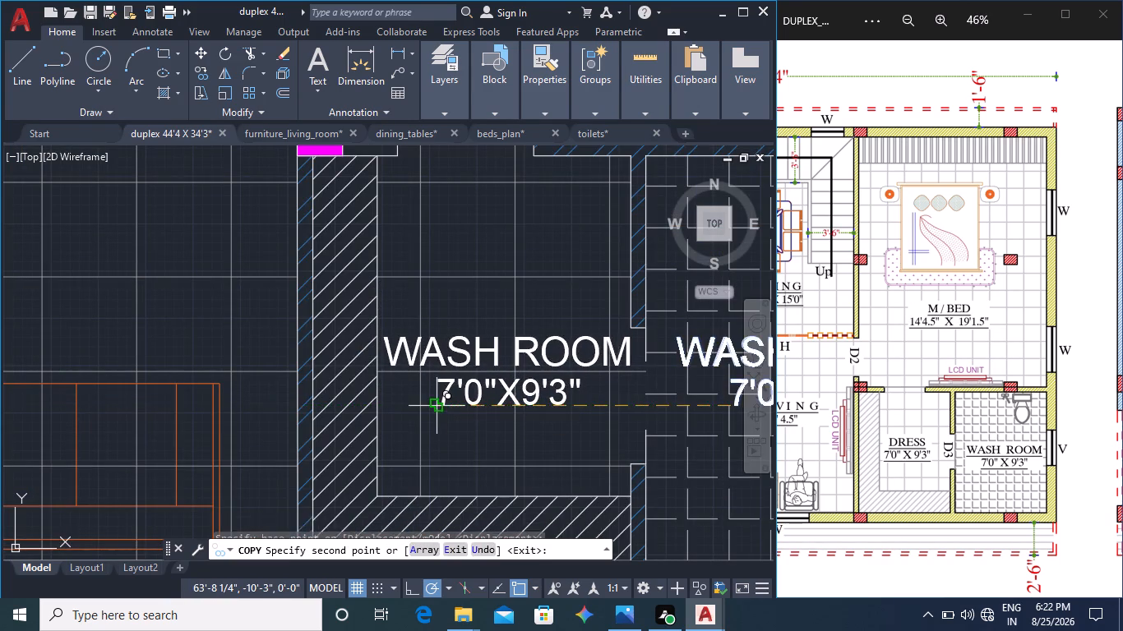
# Place another copy of the wash room name and size labels in the master bedroom, between the bed and the TV unit.
pyautogui.scroll(-2, 453, 439)
pyautogui.moveTo(460, 462); pyautogui.dragTo(666, 440, button='middle')
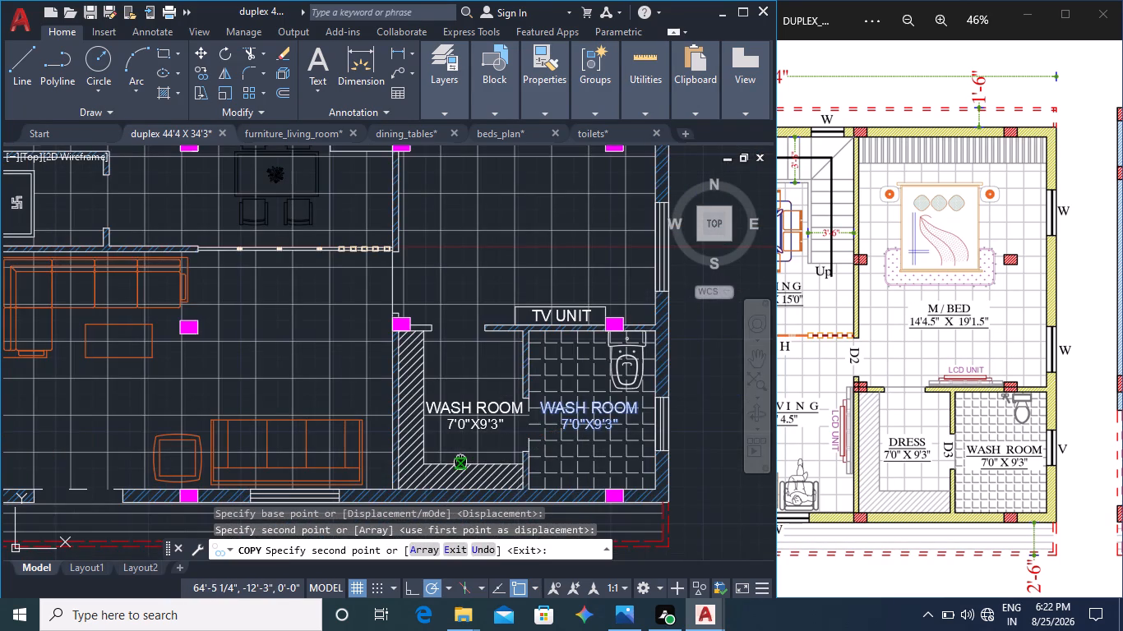
pyautogui.moveTo(566, 345); pyautogui.dragTo(566, 343, button='middle')
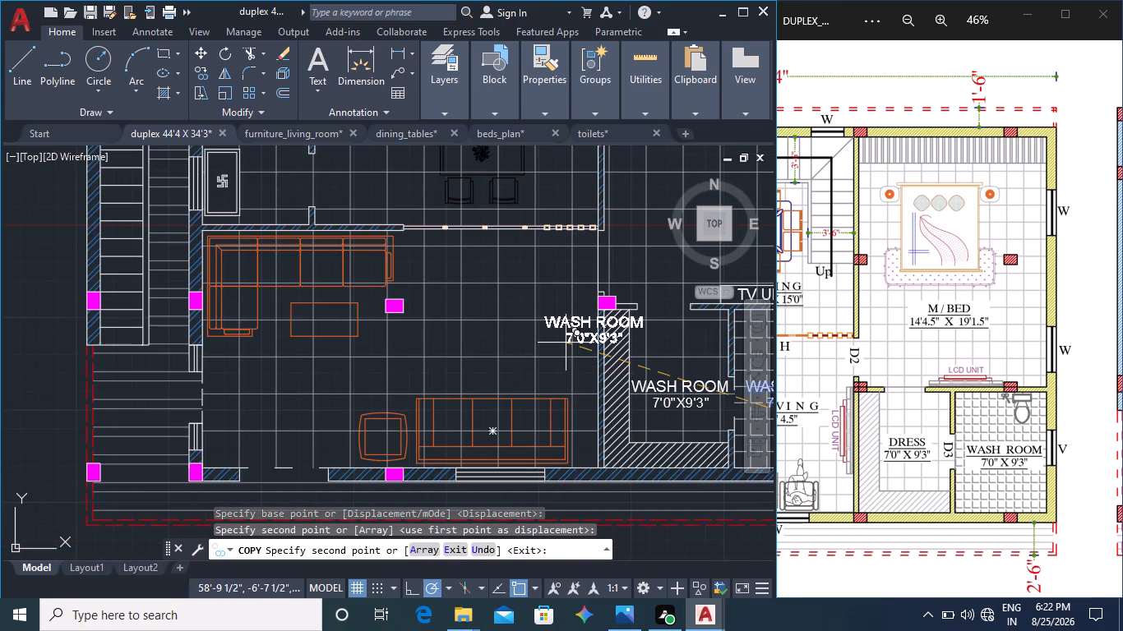
pyautogui.moveTo(566, 343); pyautogui.dragTo(206, 461, button='middle')
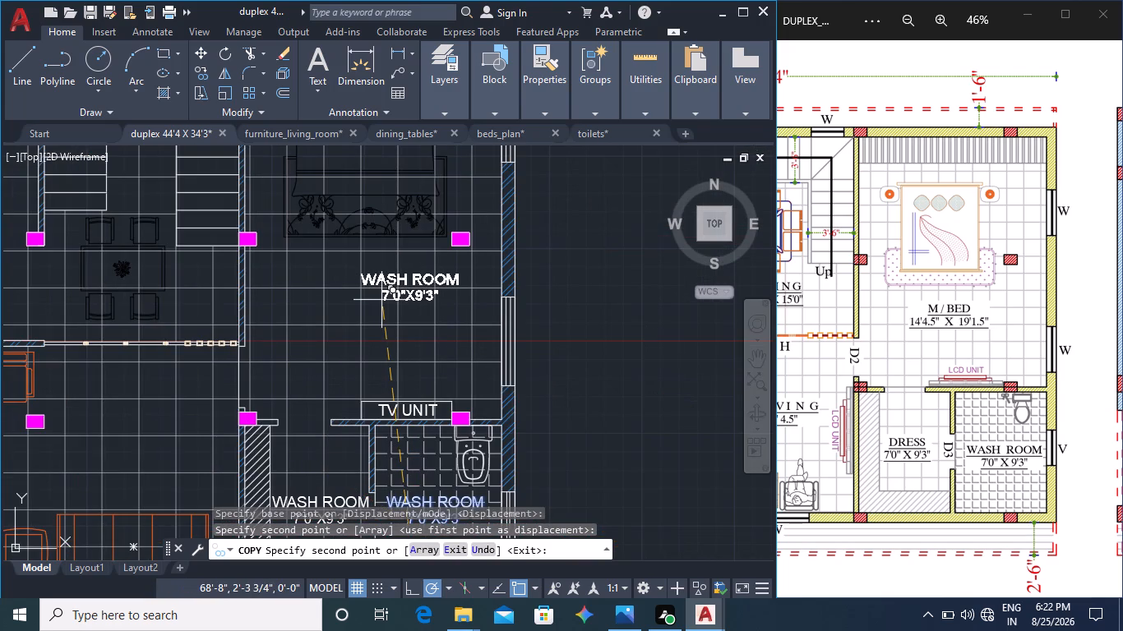
pyautogui.moveTo(370, 300); pyautogui.dragTo(430, 357, button='middle')
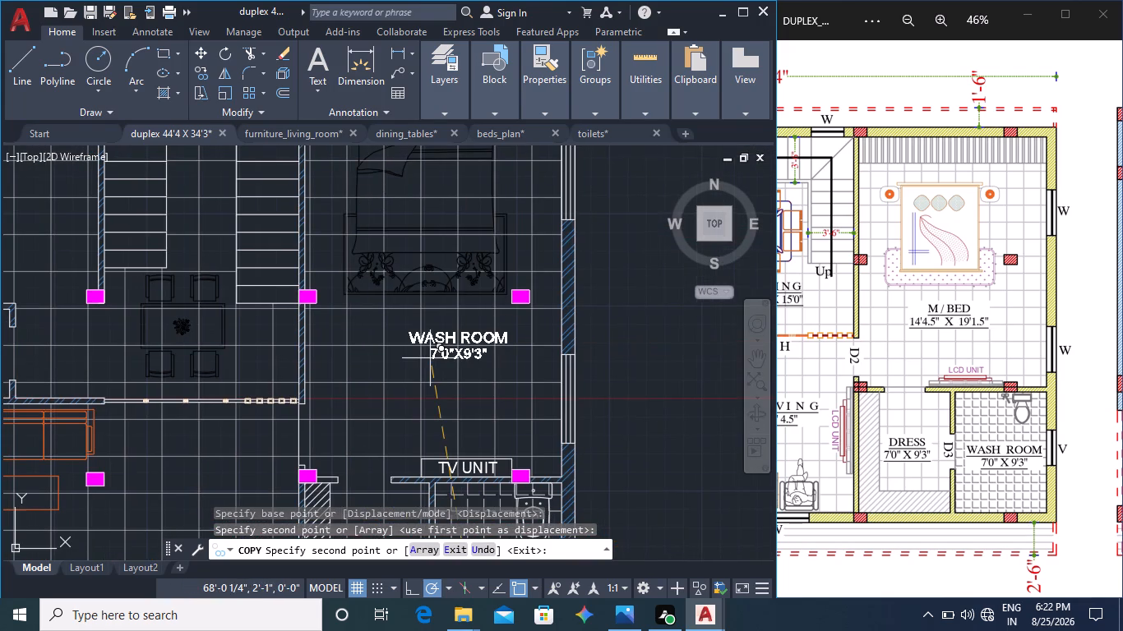
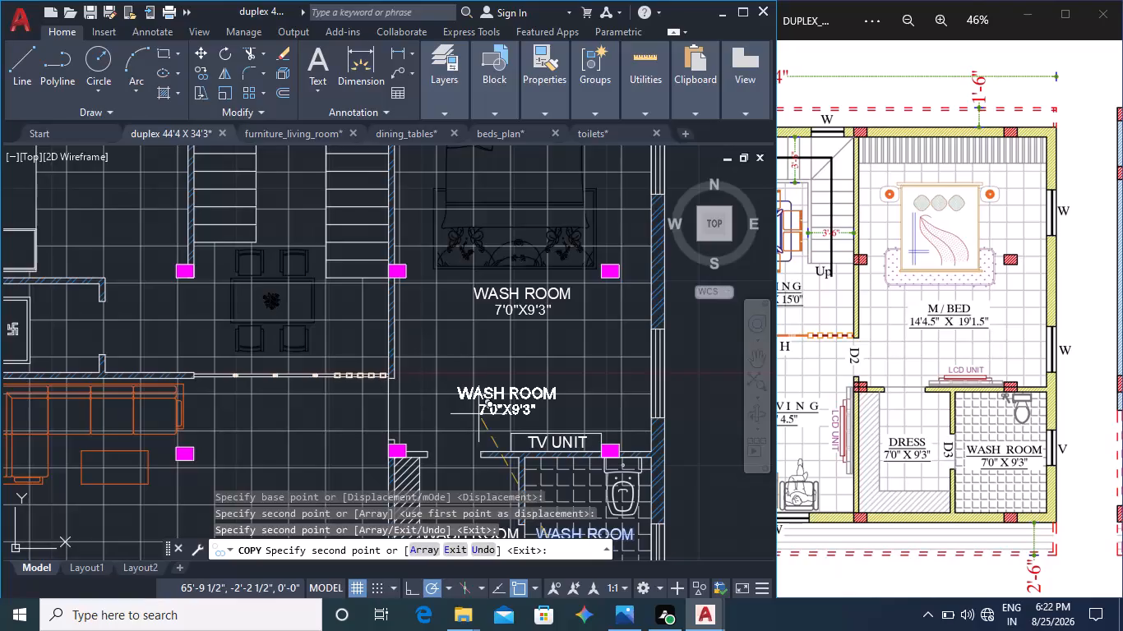
# Place a copy of the "WASH ROOM" and 7'0"X9'3" labels in the dining area, just west of the dining table.
pyautogui.moveTo(458, 421); pyautogui.dragTo(640, 424, button='middle')
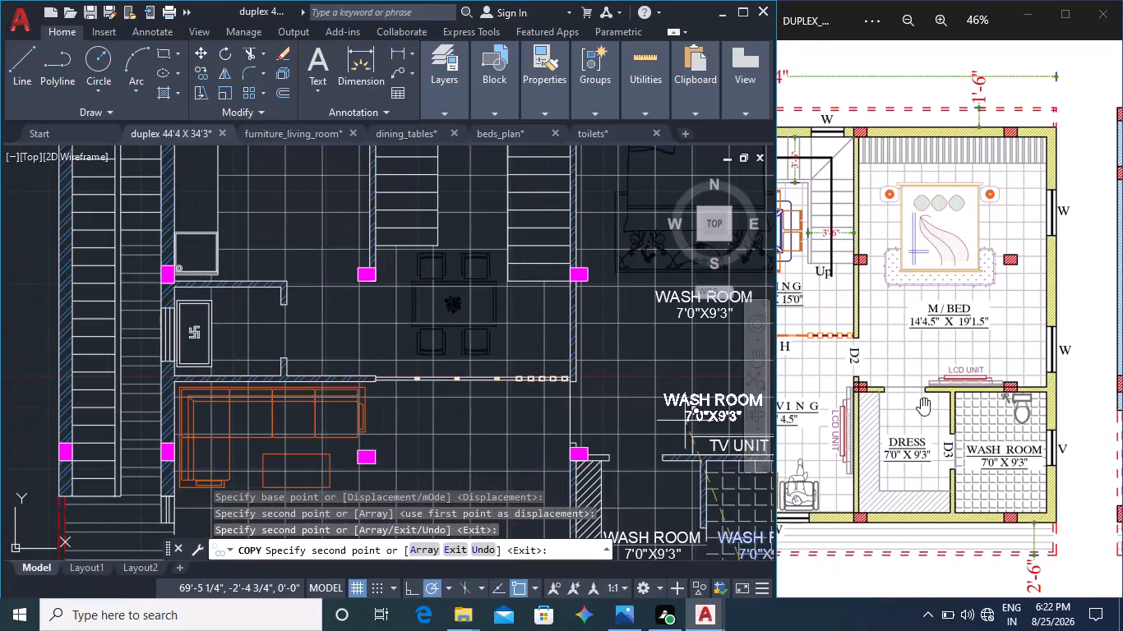
pyautogui.moveTo(969, 375); pyautogui.dragTo(1010, 405, button='middle')
pyautogui.moveTo(850, 367); pyautogui.dragTo(997, 393, button='middle')
pyautogui.moveTo(903, 388); pyautogui.dragTo(1044, 379, button='middle')
pyautogui.middleClick(538, 412)
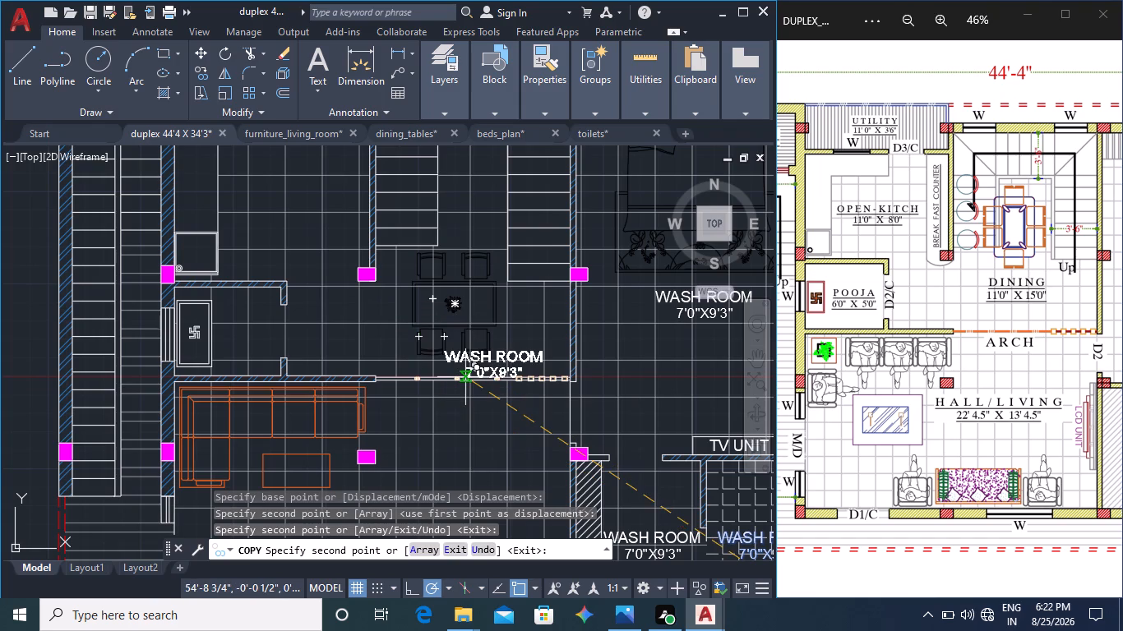
pyautogui.scroll(1, 431, 328)
pyautogui.scroll(3, 440, 432)
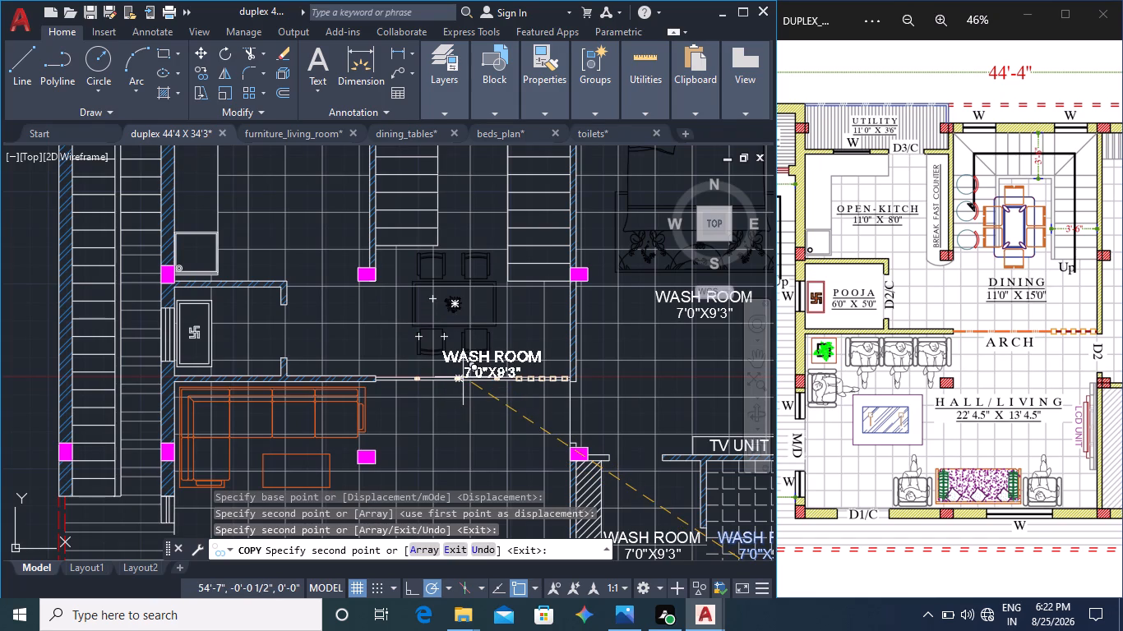
pyautogui.scroll(-2, 432, 384)
pyautogui.moveTo(418, 398); pyautogui.dragTo(602, 526, button='middle')
pyautogui.scroll(-2, 593, 501)
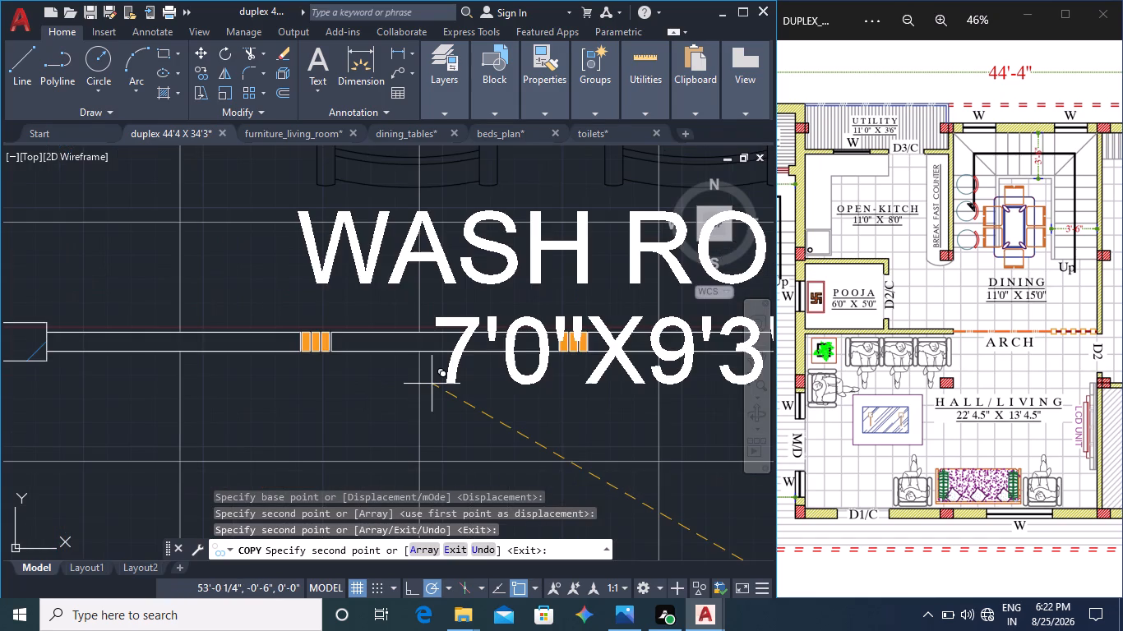
pyautogui.scroll(1, 478, 454)
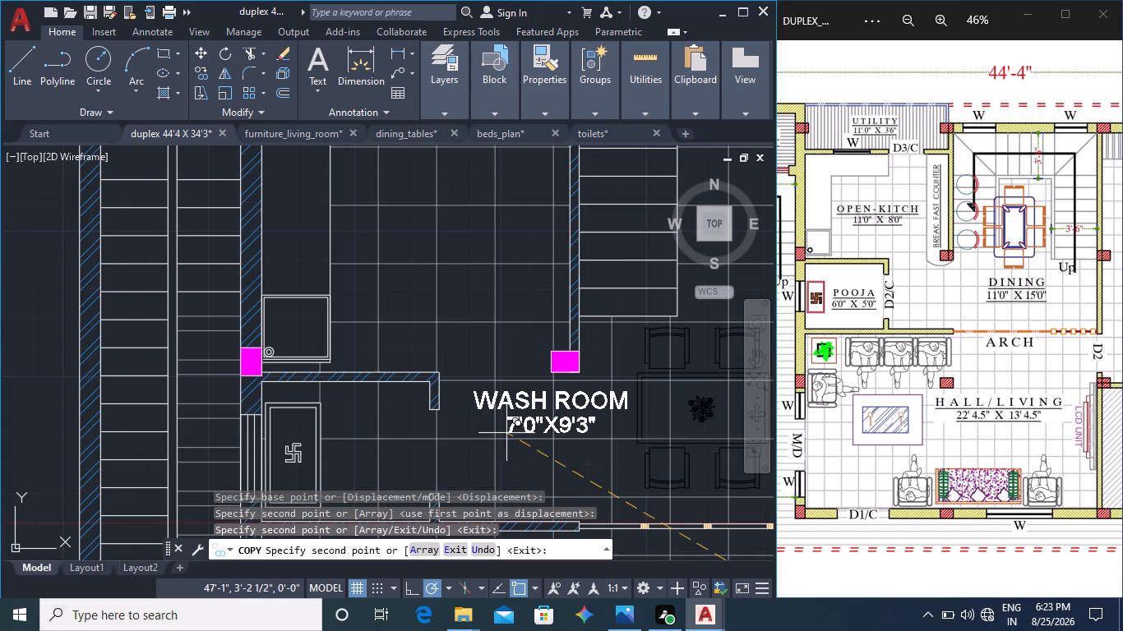
pyautogui.click(506, 433)
# Place another copy of the name and size labels in the open kitchen, north of the pooja room and east of the counter.
pyautogui.moveTo(499, 418); pyautogui.dragTo(503, 447, button='middle')
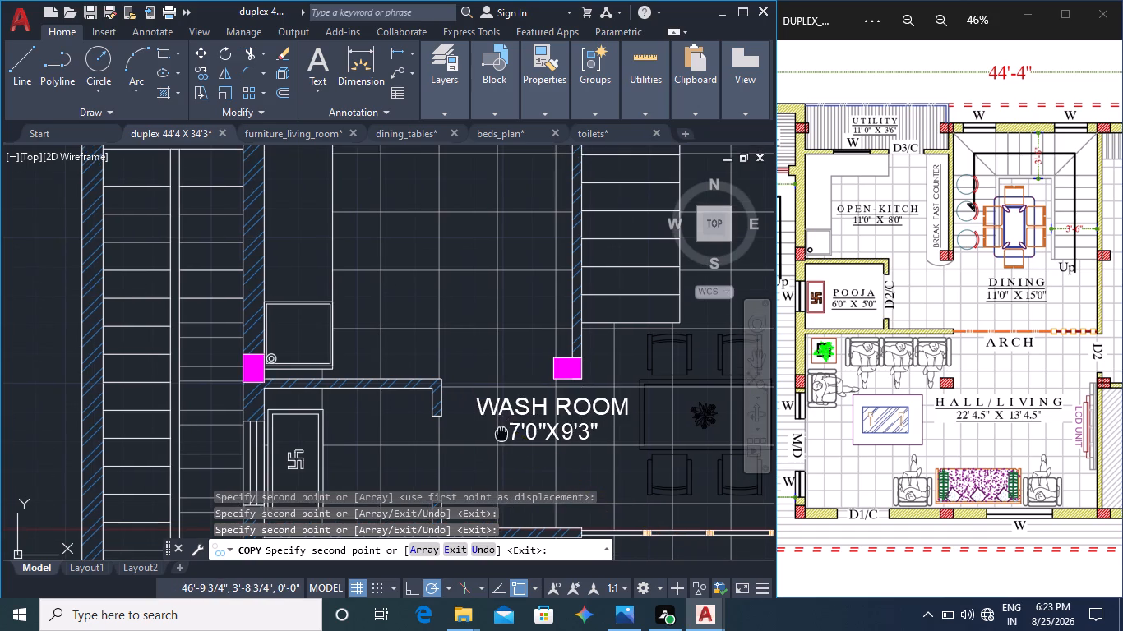
pyautogui.moveTo(503, 447); pyautogui.dragTo(503, 484, button='middle')
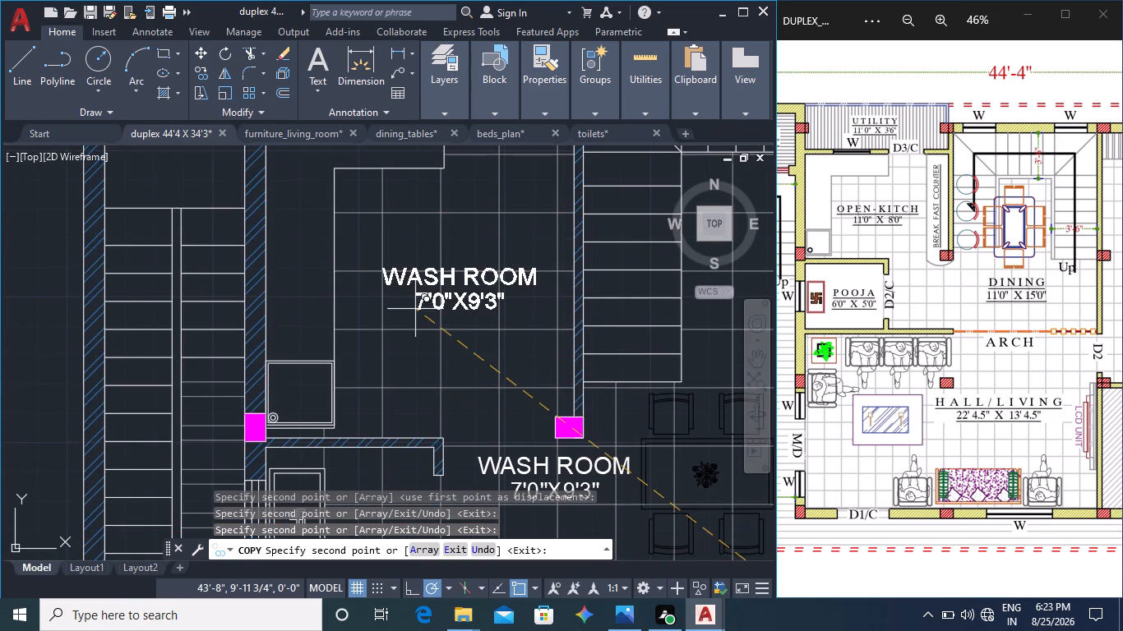
pyautogui.click(406, 317)
# Place another copy of the name and size labels over the hatched utility area north of the kitchen.
pyautogui.scroll(-1, 432, 382)
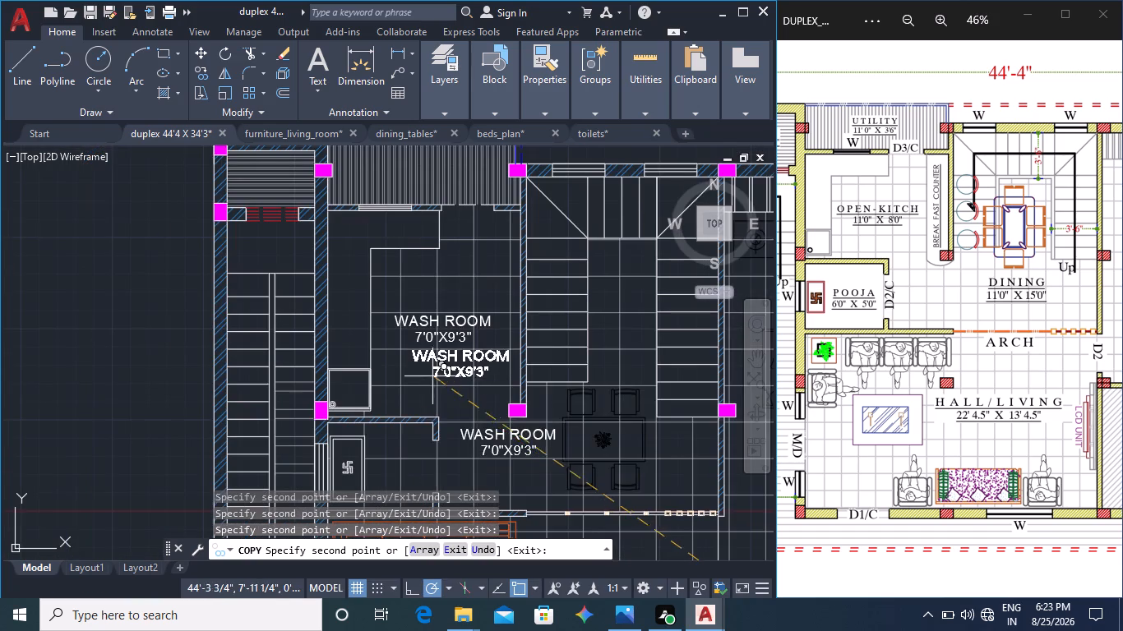
pyautogui.moveTo(433, 372); pyautogui.dragTo(451, 484, button='middle')
pyautogui.scroll(1, 419, 318)
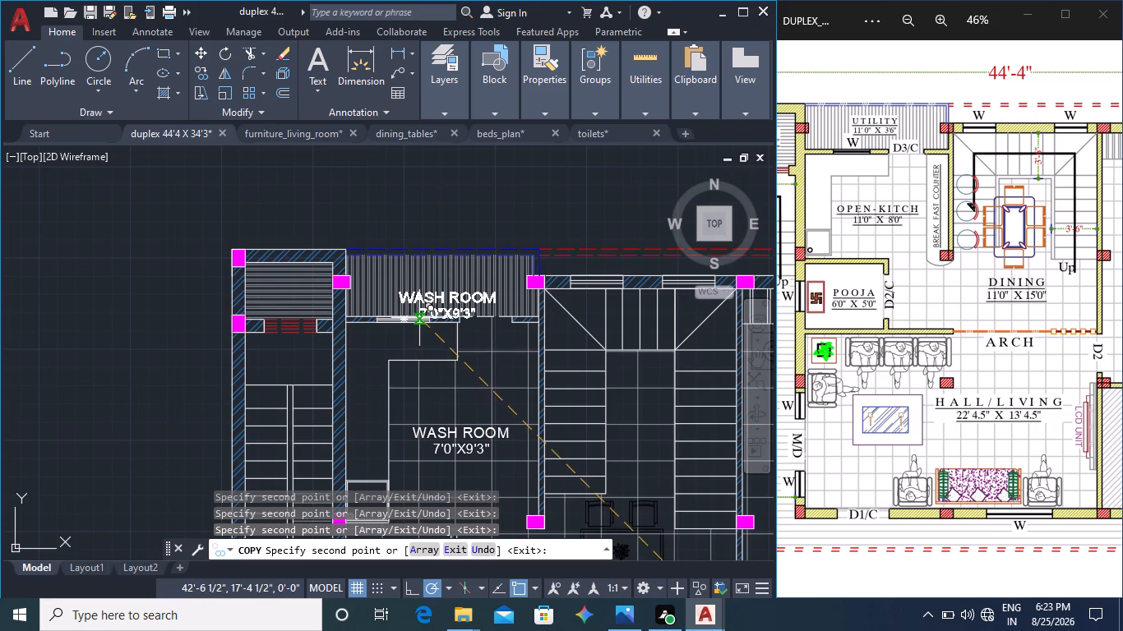
pyautogui.scroll(1, 419, 318)
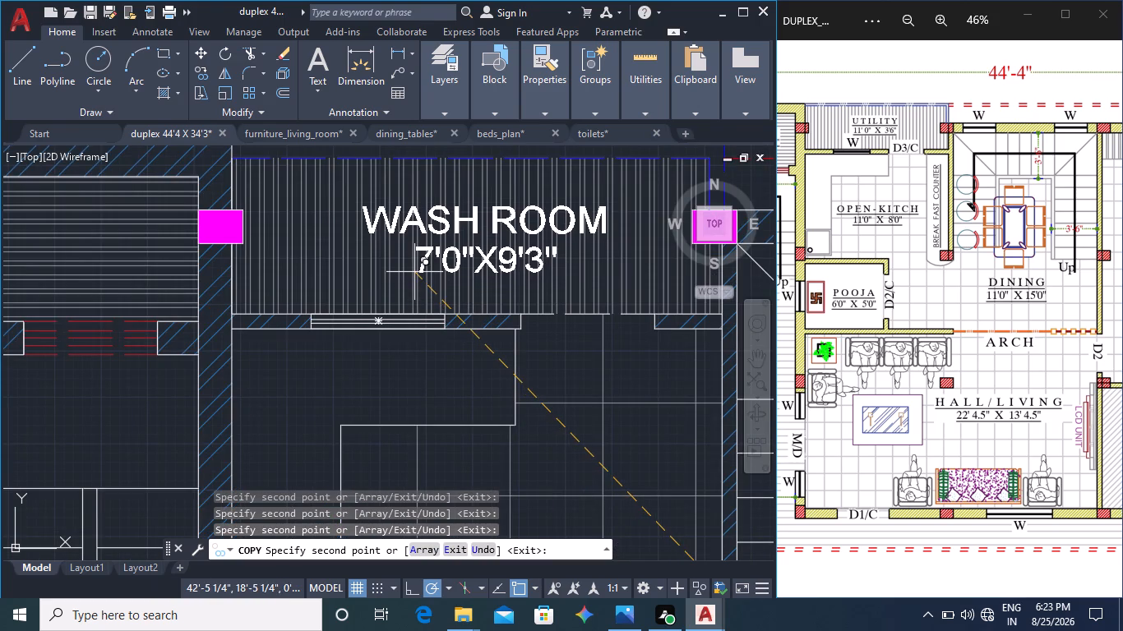
pyautogui.click(414, 272)
# Place another copy of the name and size labels inside the hatched lift shaft north of the staircase.
pyautogui.moveTo(483, 467); pyautogui.dragTo(496, 410, button='middle')
pyautogui.scroll(-1, 494, 413)
pyautogui.moveTo(451, 438); pyautogui.dragTo(511, 421, button='middle')
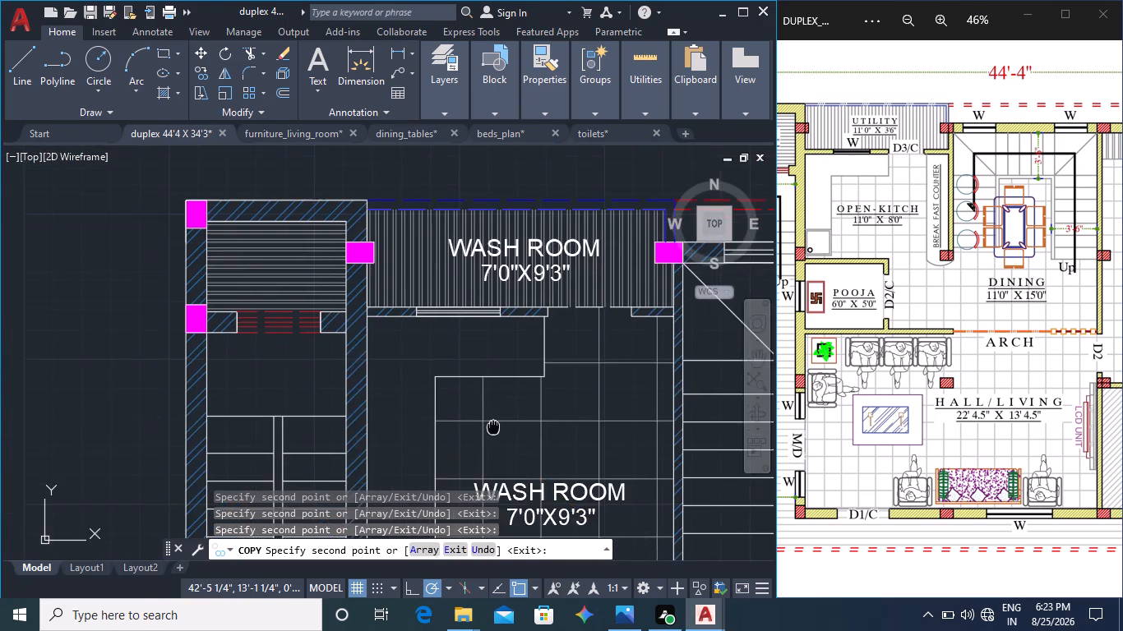
pyautogui.moveTo(511, 421); pyautogui.dragTo(545, 412, button='middle')
pyautogui.middleClick(858, 389)
pyautogui.moveTo(826, 389); pyautogui.dragTo(891, 392, button='middle')
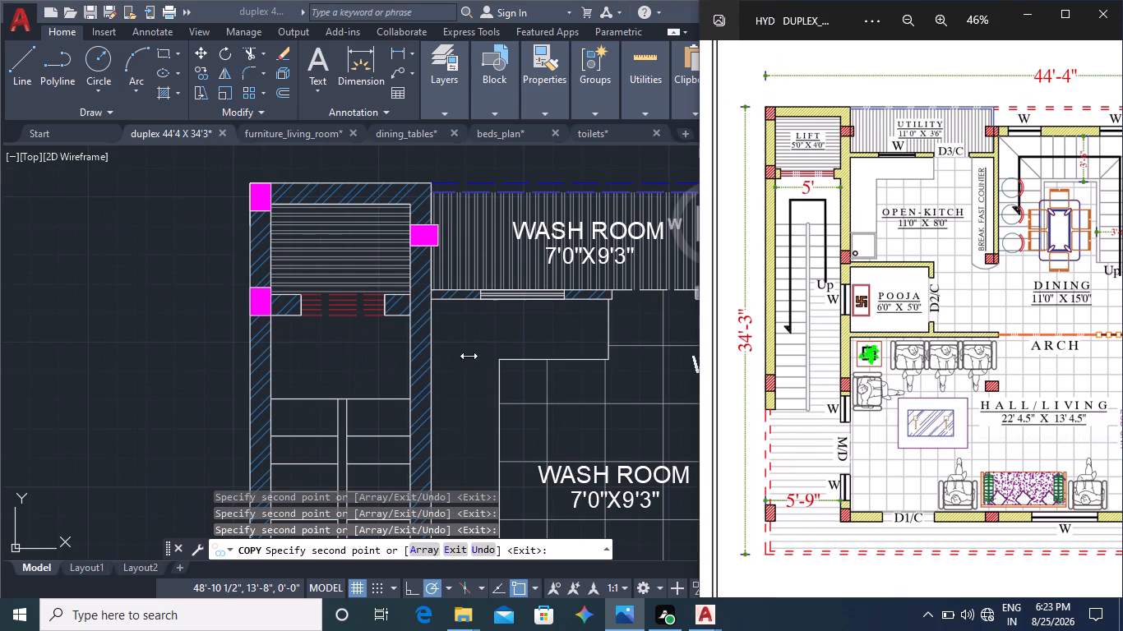
pyautogui.middleClick(323, 321)
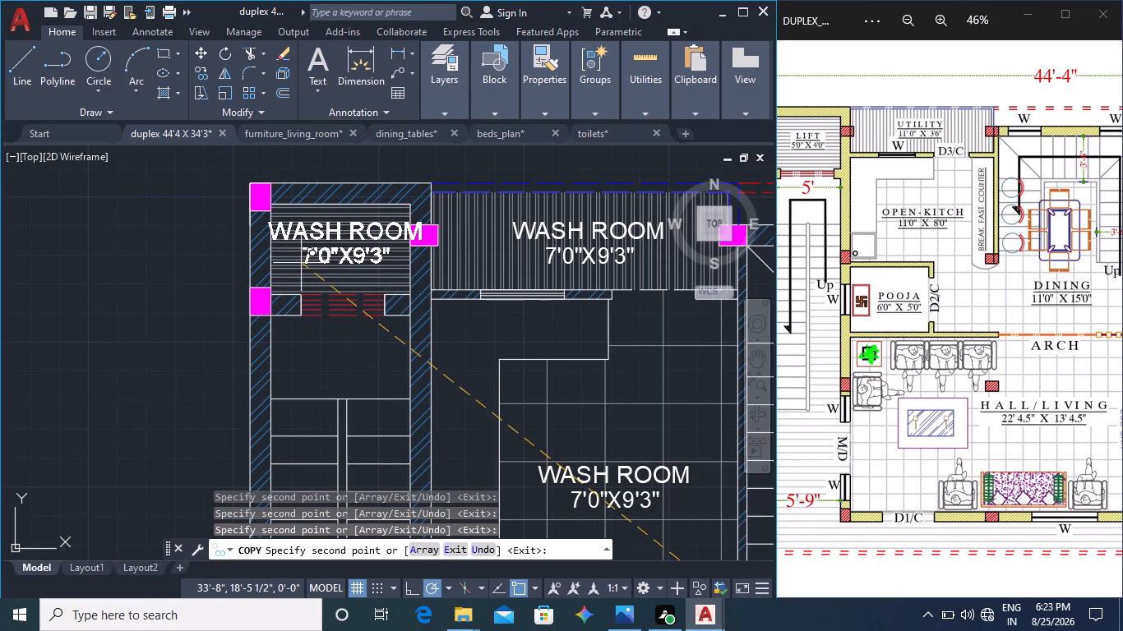
pyautogui.click(301, 263)
# Place another copy of the name and size labels in the hall, between the central column and the south sofa.
pyautogui.moveTo(437, 437); pyautogui.dragTo(436, 343, button='middle')
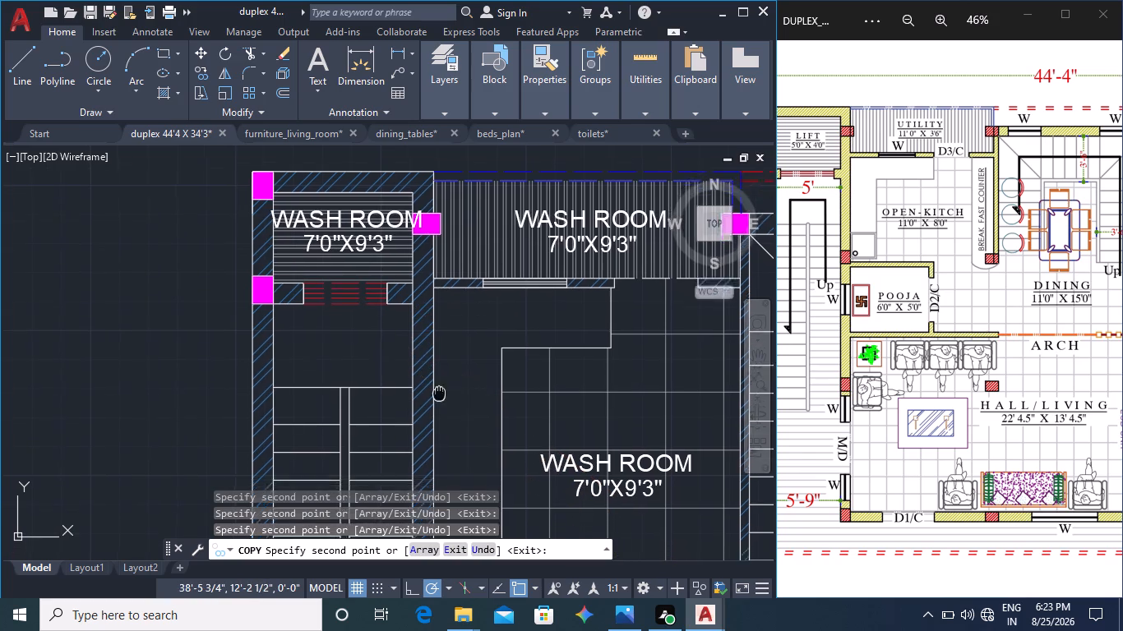
pyautogui.moveTo(436, 343); pyautogui.dragTo(429, 297, button='middle')
pyautogui.moveTo(510, 478); pyautogui.dragTo(497, 394, button='middle')
pyautogui.moveTo(509, 457); pyautogui.dragTo(511, 473, button='middle')
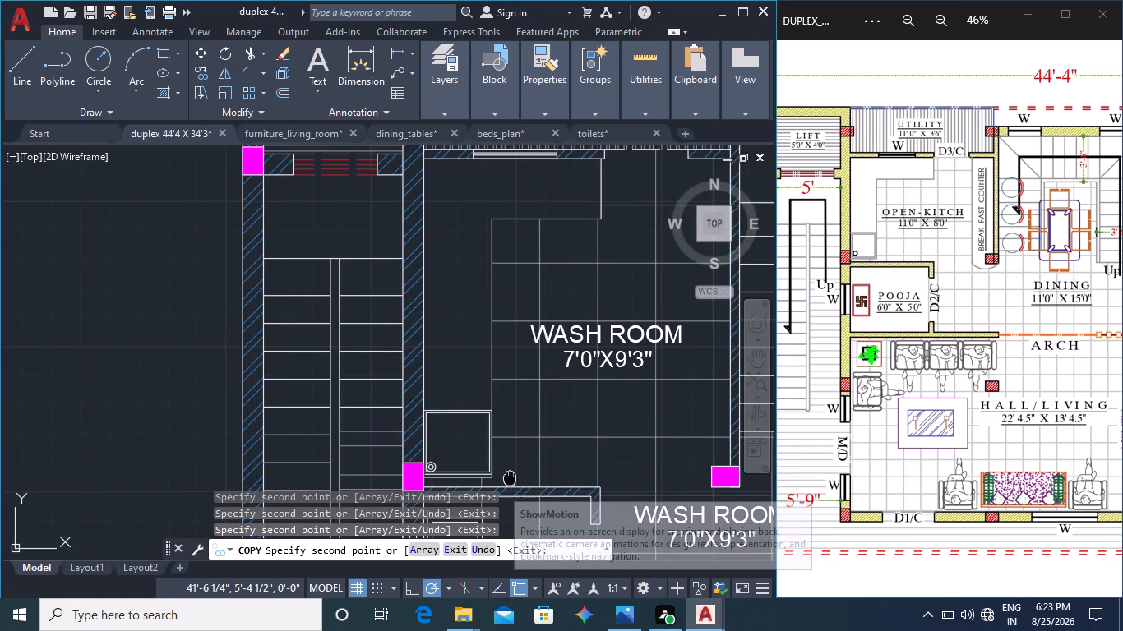
pyautogui.moveTo(511, 473); pyautogui.dragTo(485, 284, button='middle')
pyautogui.scroll(-1, 536, 453)
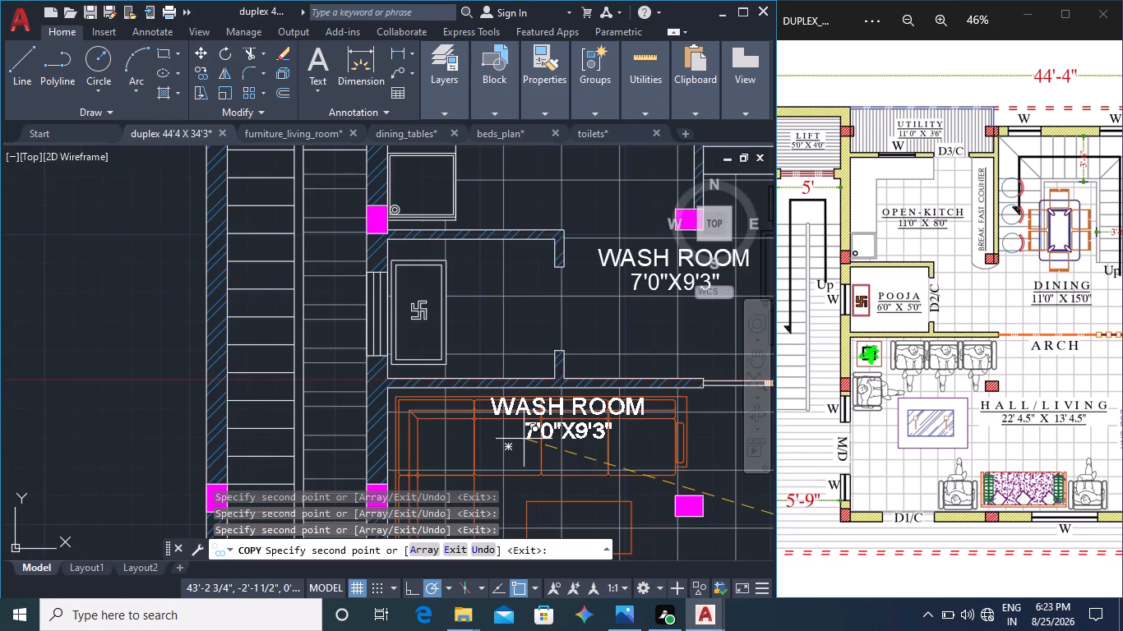
pyautogui.moveTo(569, 470); pyautogui.dragTo(478, 302, button='middle')
pyautogui.moveTo(584, 380); pyautogui.dragTo(583, 382, button='middle')
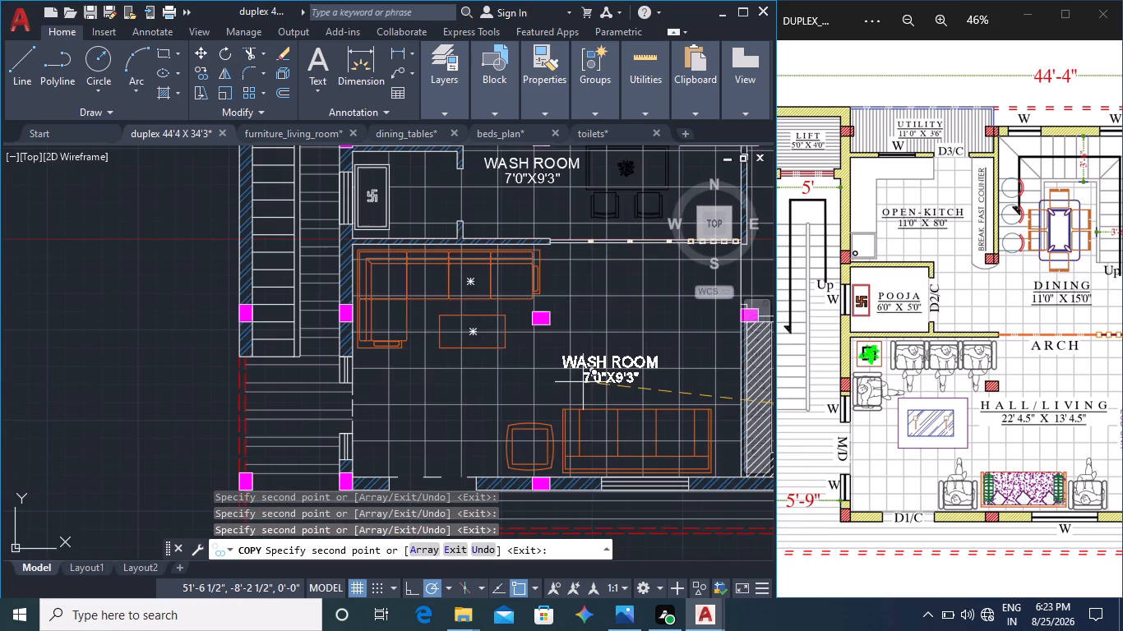
pyautogui.moveTo(583, 382); pyautogui.dragTo(421, 365, button='middle')
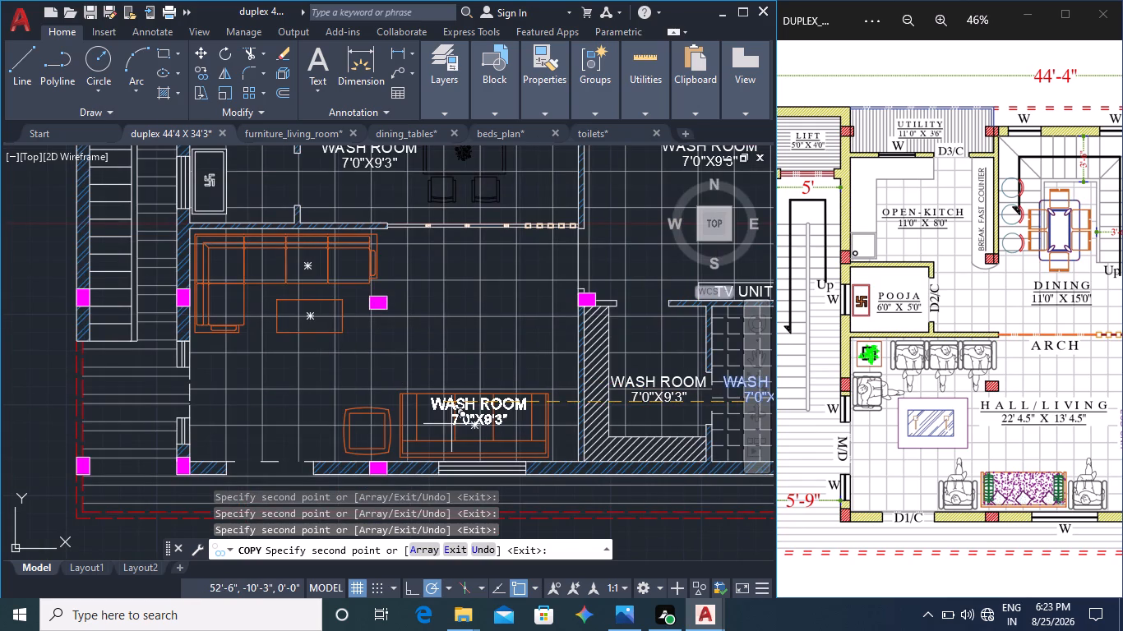
pyautogui.click(400, 353)
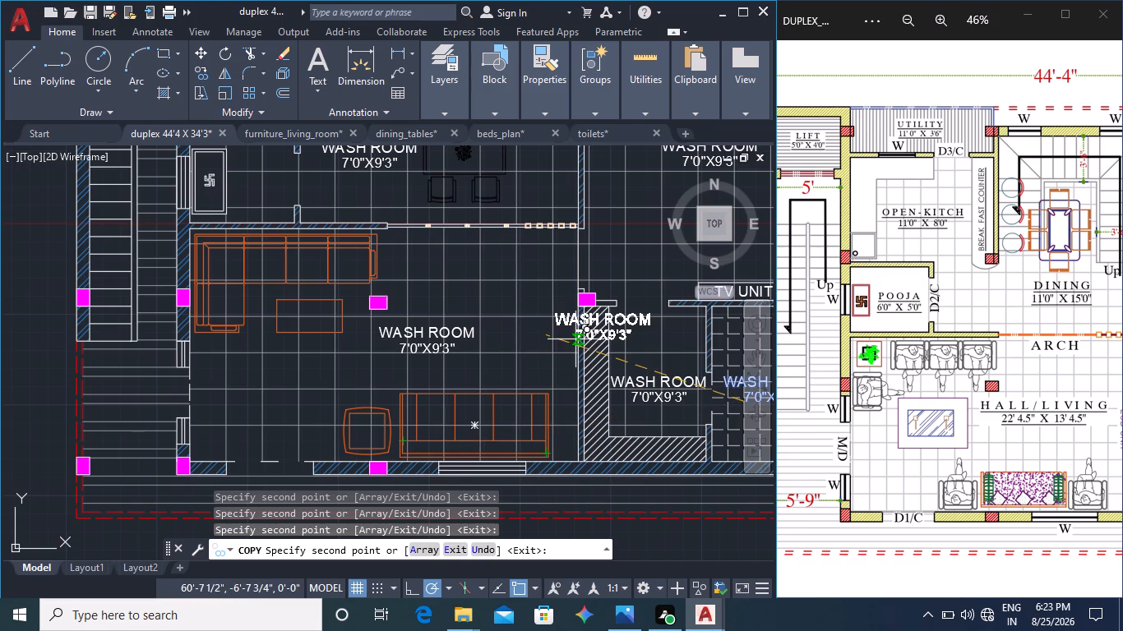
# Place the last copy of the name and size labels in the pooja room beside the swastik altar and finish copying.
pyautogui.moveTo(432, 318); pyautogui.dragTo(638, 400, button='middle')
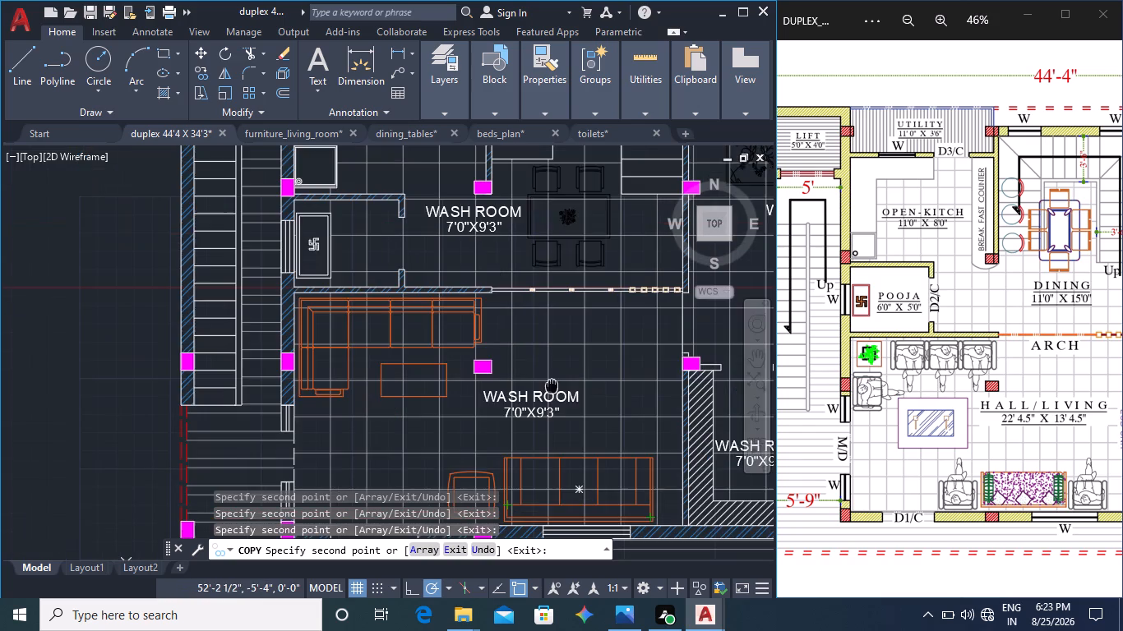
pyautogui.scroll(1, 461, 279)
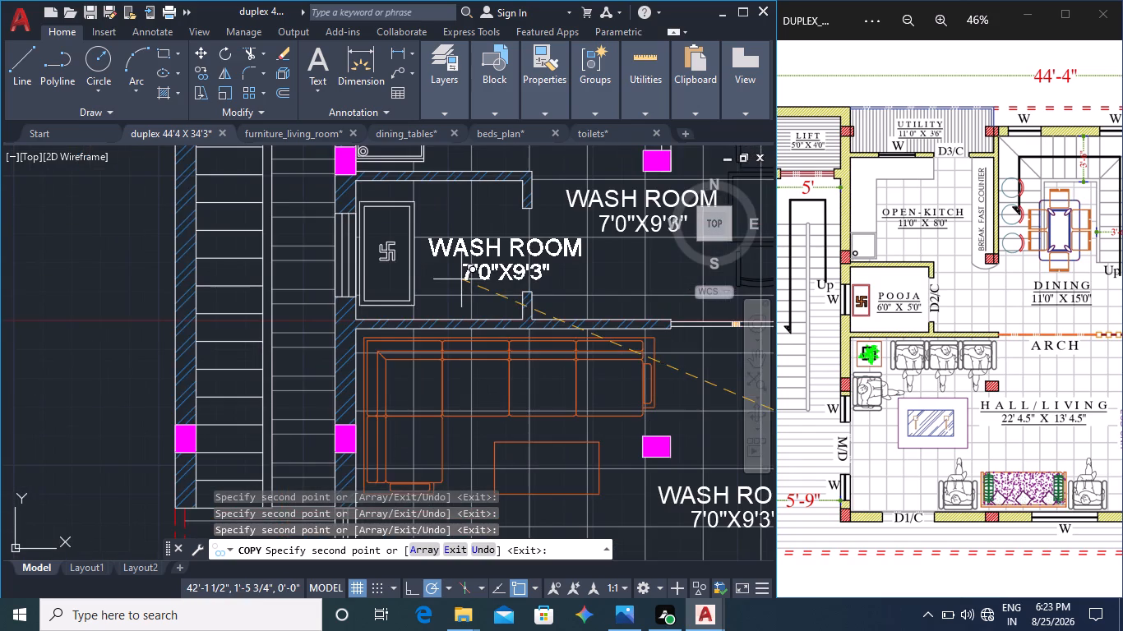
pyautogui.moveTo(463, 283); pyautogui.dragTo(478, 382, button='middle')
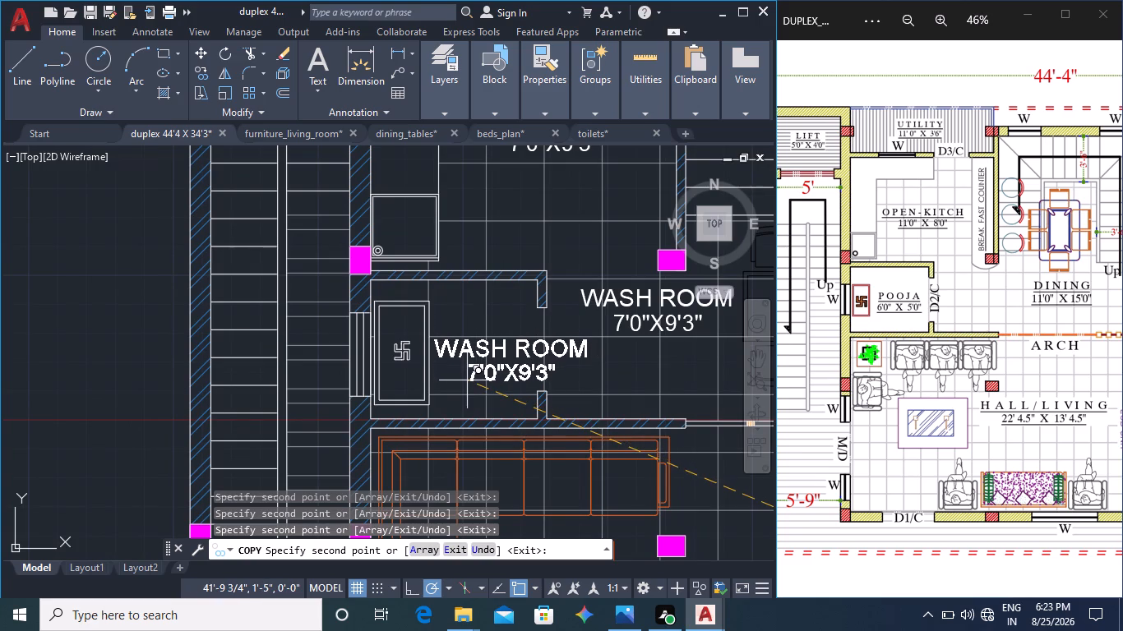
pyautogui.click(467, 380)
pyautogui.press('Escape')
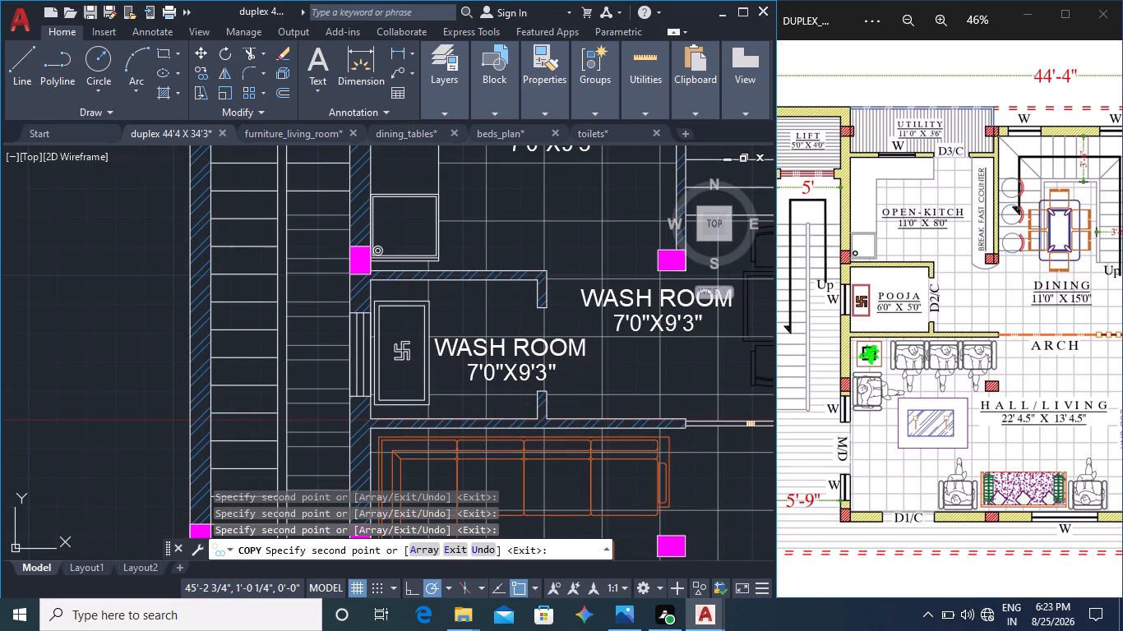
# Scale the pooja room's "WASH ROOM" and 7'0"X9'3" labels down together from the size label's insertion point.
pyautogui.click(464, 349)
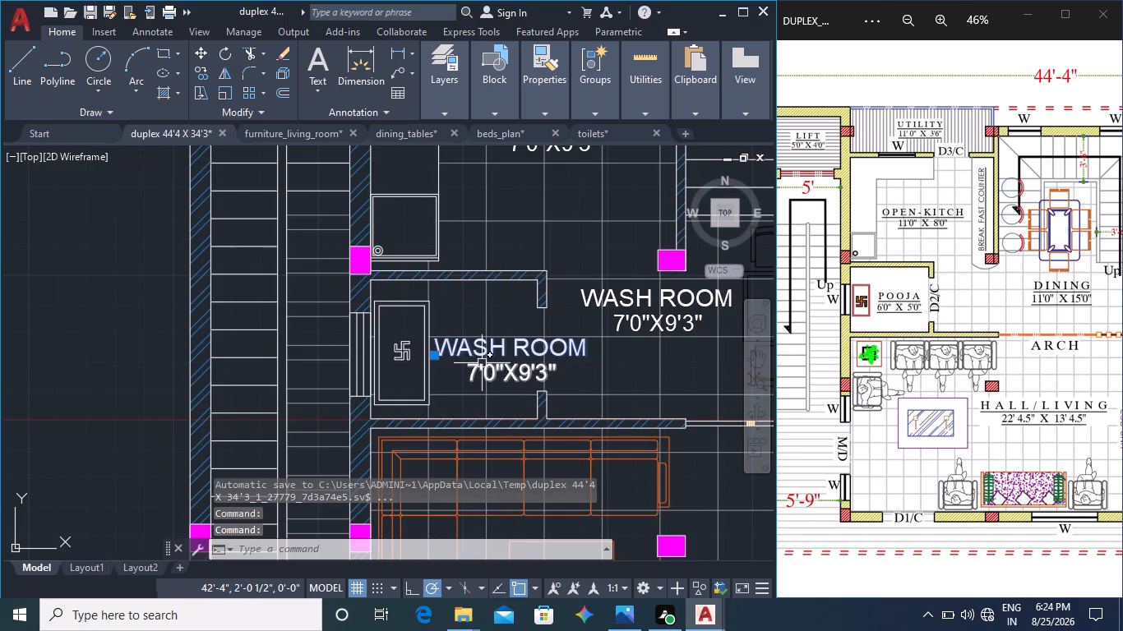
pyautogui.click(482, 363)
pyautogui.rightClick(482, 369)
pyautogui.click(527, 369)
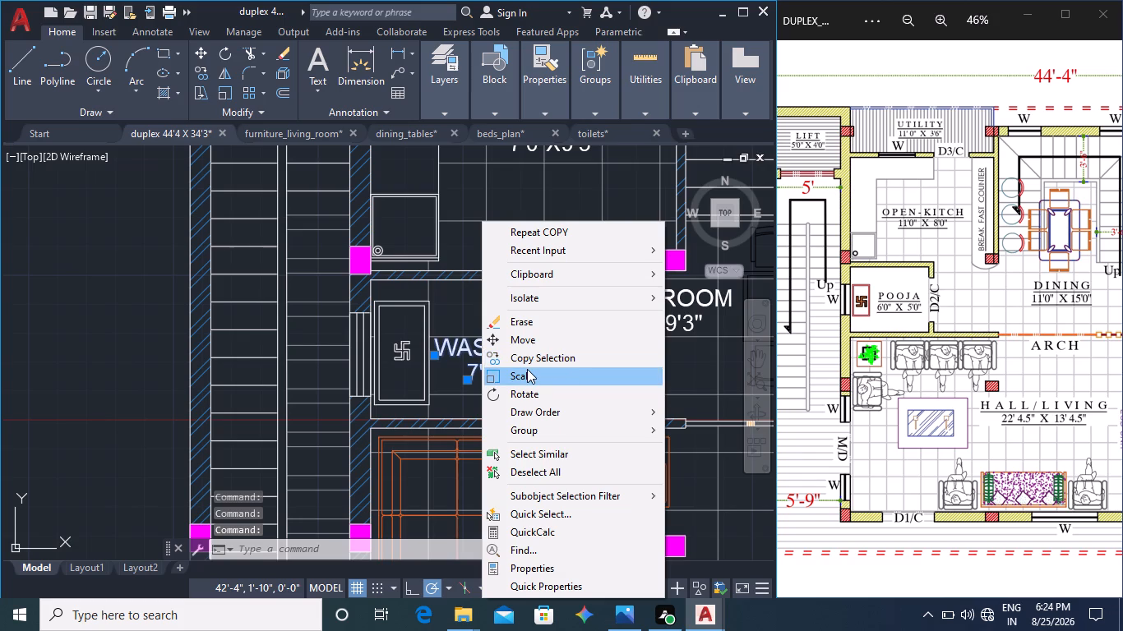
pyautogui.click(447, 378)
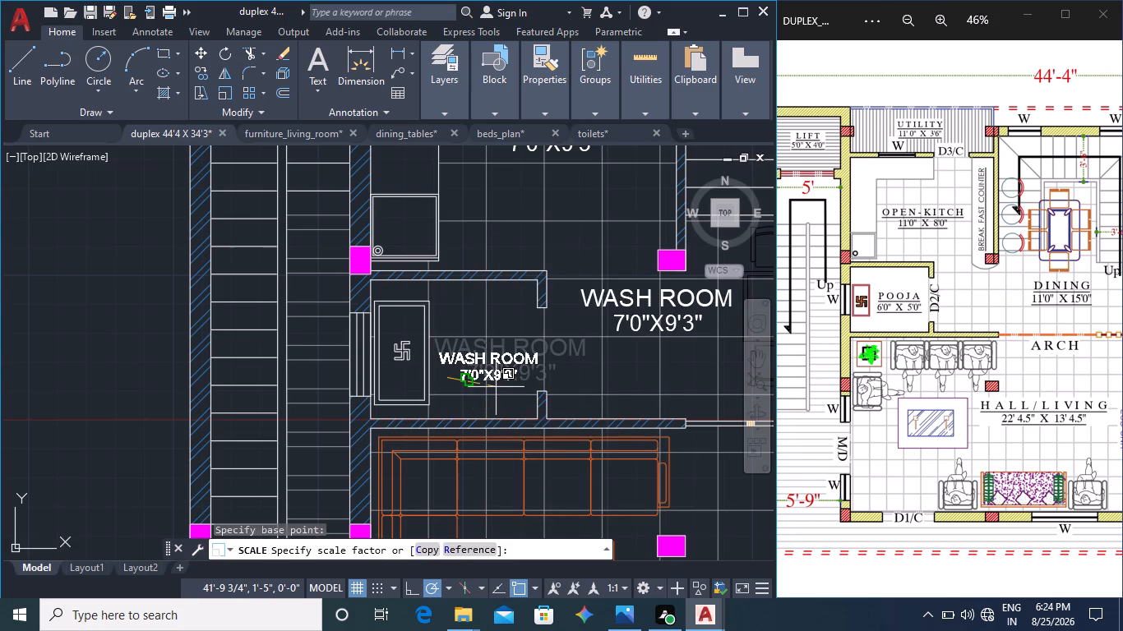
pyautogui.click(499, 387)
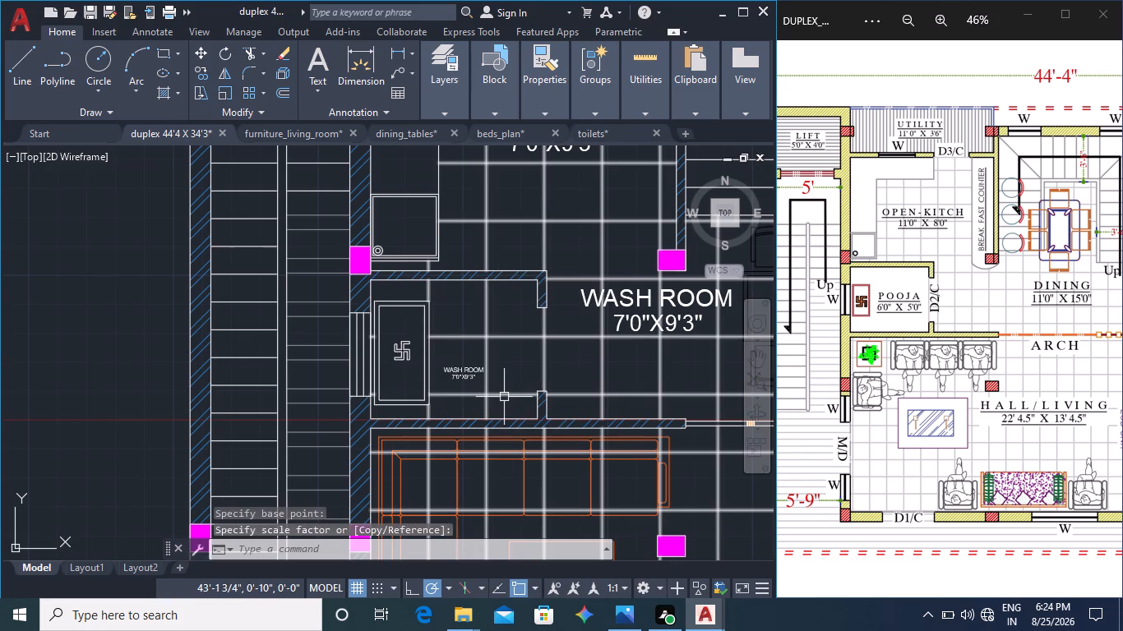
# Scale the two tiny pooja room labels back up together to fit between the altar and the room's east wall.
pyautogui.scroll(2, 458, 371)
pyautogui.click(462, 372)
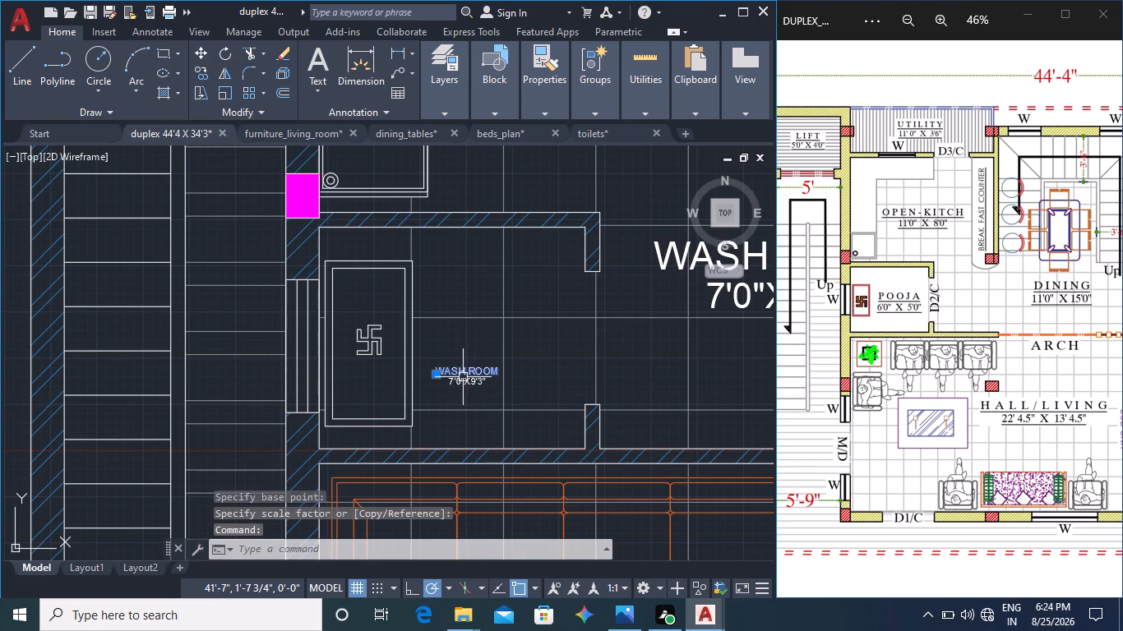
pyautogui.click(463, 377)
pyautogui.rightClick(463, 377)
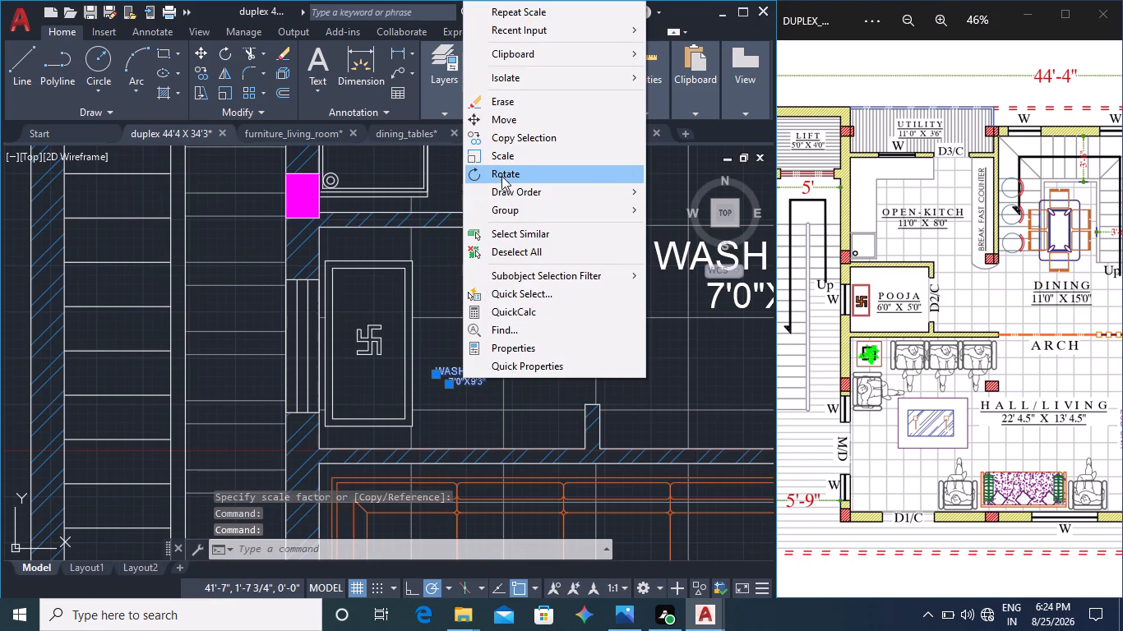
pyautogui.click(502, 158)
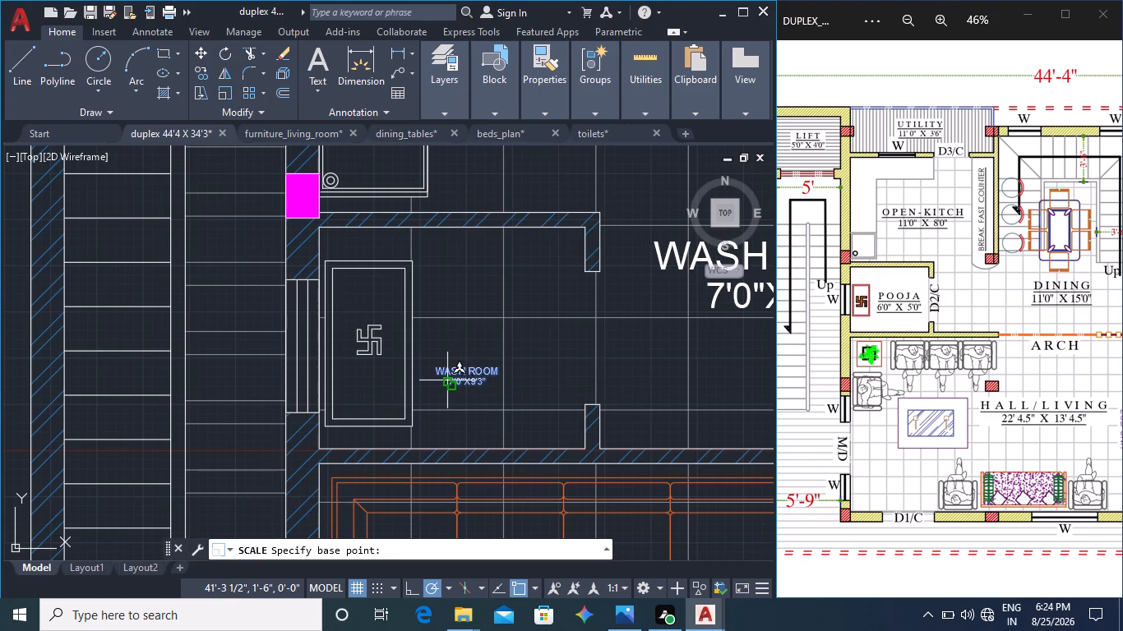
pyautogui.click(450, 384)
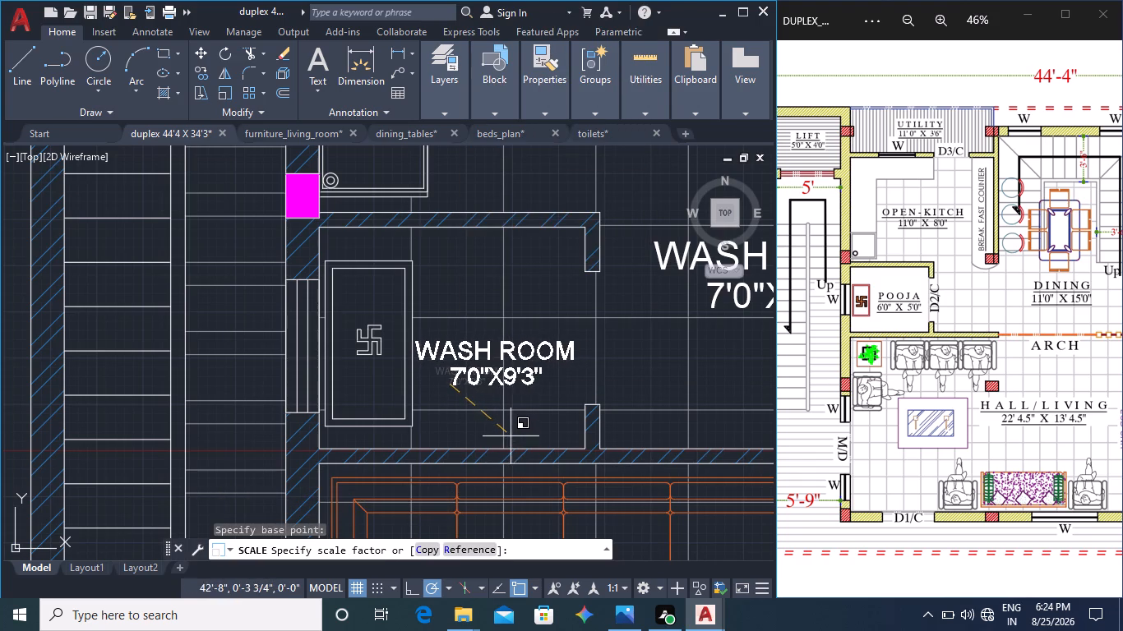
pyautogui.click(511, 436)
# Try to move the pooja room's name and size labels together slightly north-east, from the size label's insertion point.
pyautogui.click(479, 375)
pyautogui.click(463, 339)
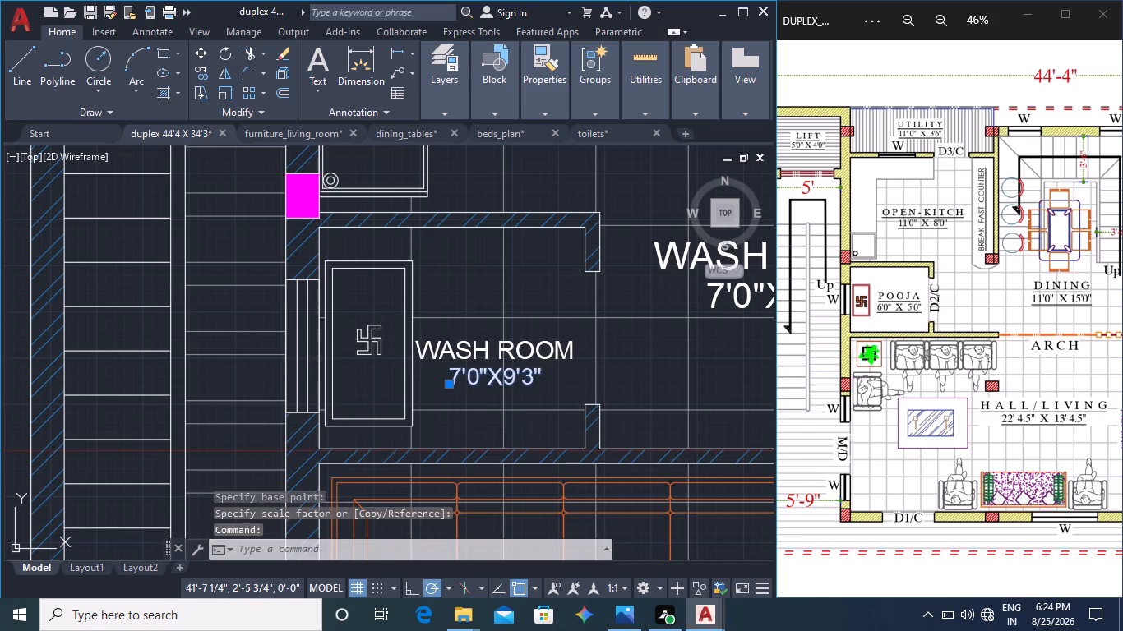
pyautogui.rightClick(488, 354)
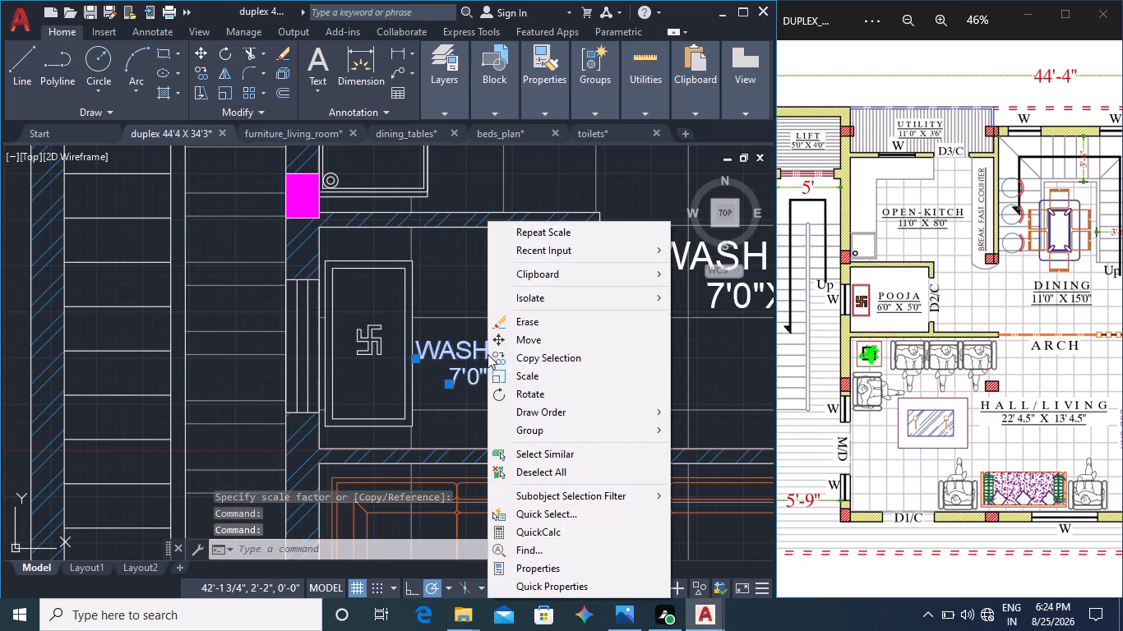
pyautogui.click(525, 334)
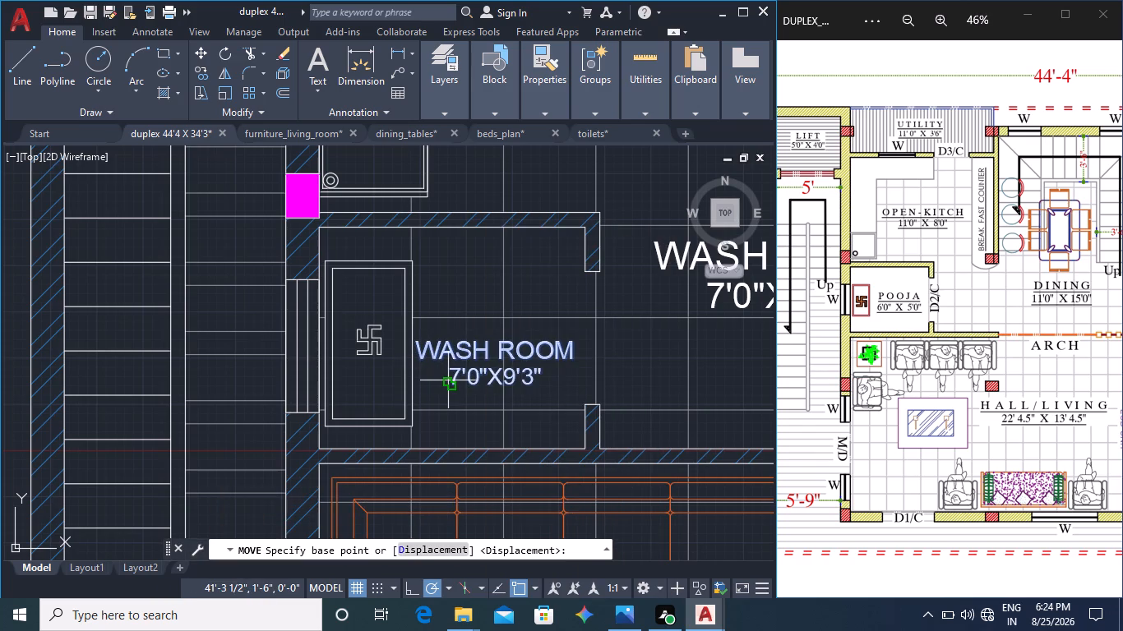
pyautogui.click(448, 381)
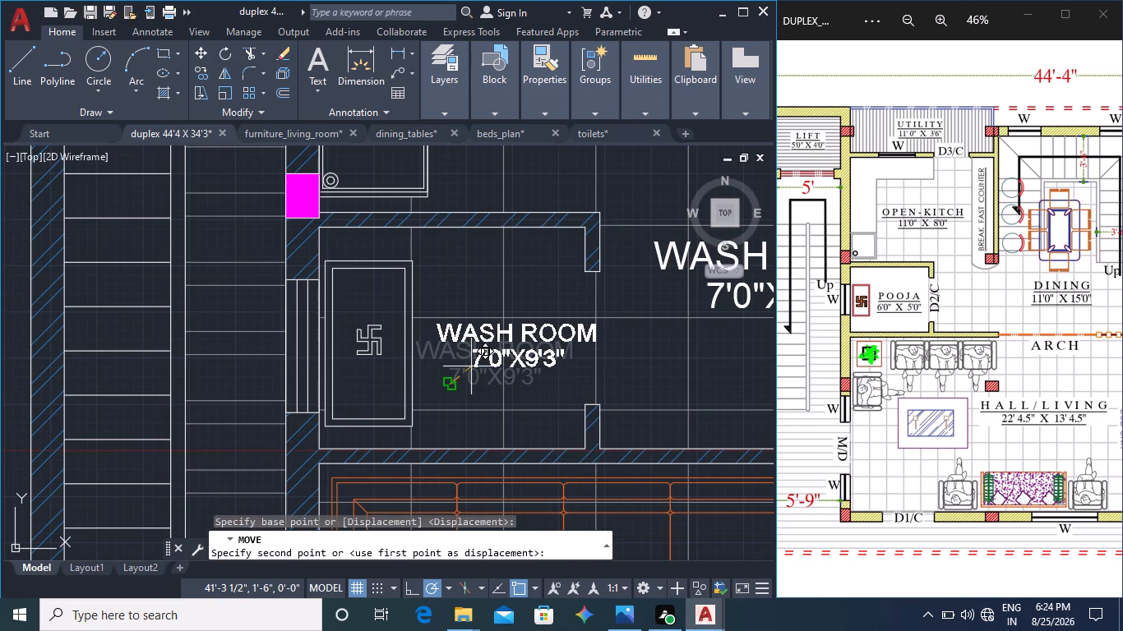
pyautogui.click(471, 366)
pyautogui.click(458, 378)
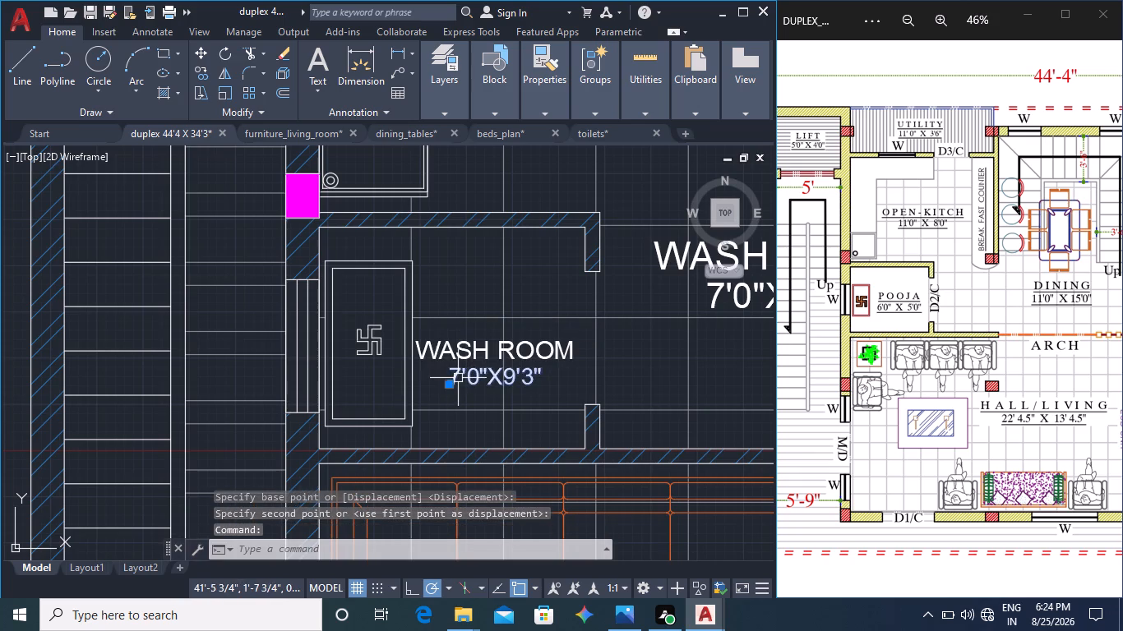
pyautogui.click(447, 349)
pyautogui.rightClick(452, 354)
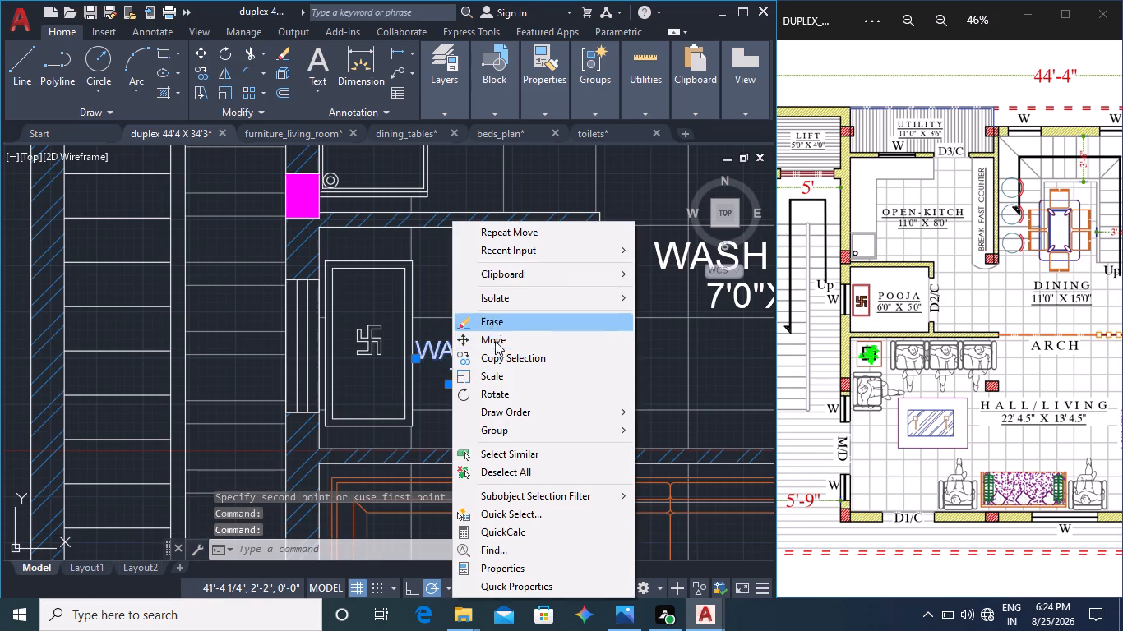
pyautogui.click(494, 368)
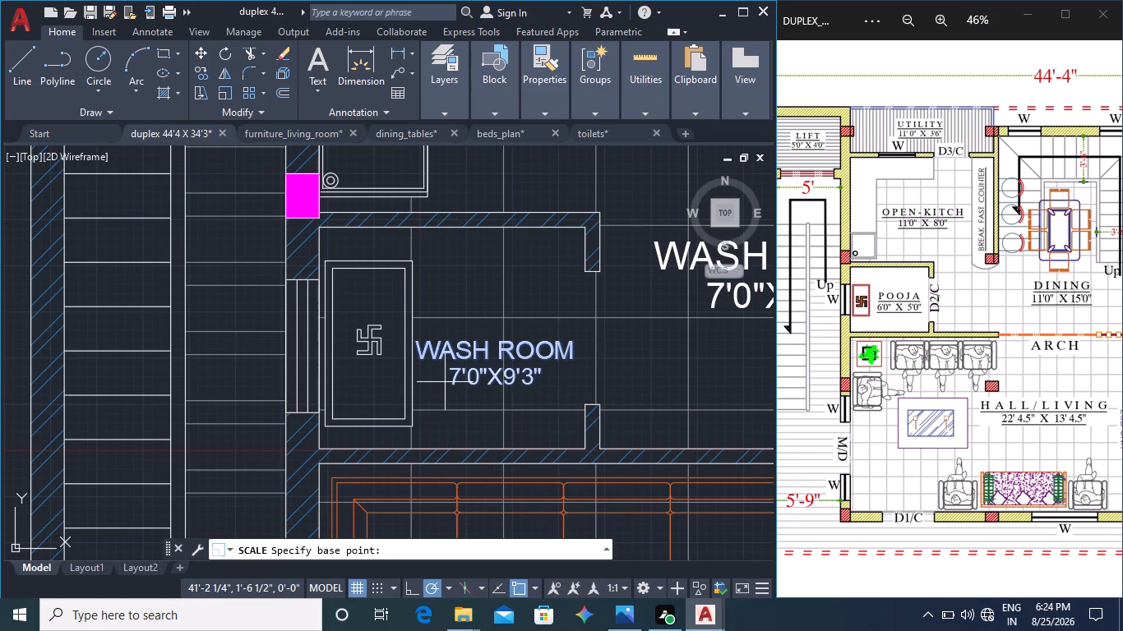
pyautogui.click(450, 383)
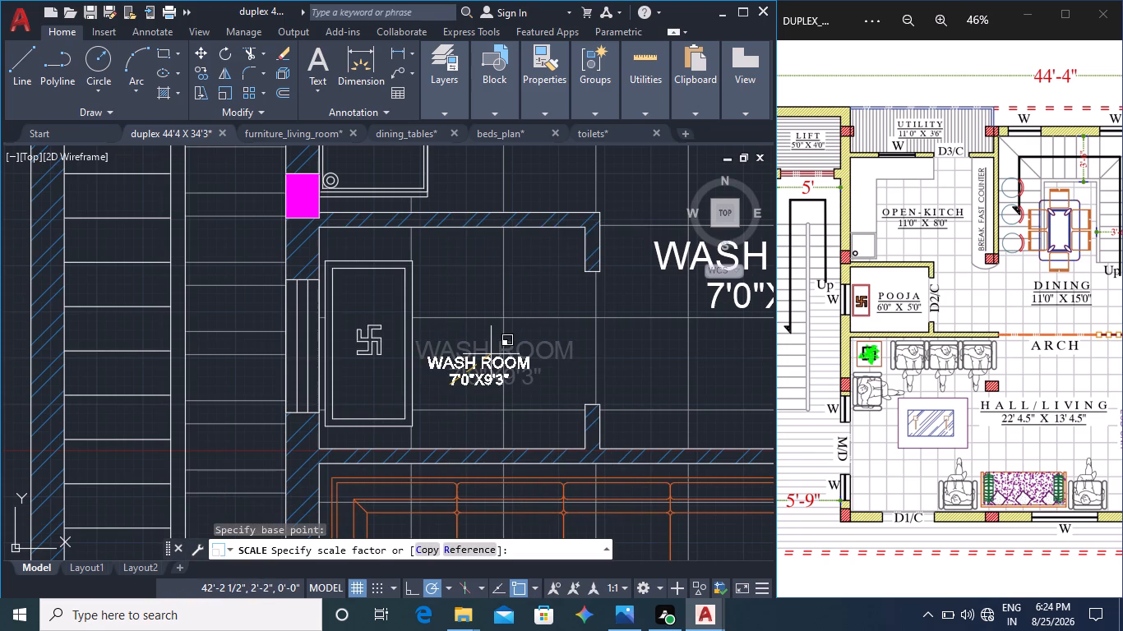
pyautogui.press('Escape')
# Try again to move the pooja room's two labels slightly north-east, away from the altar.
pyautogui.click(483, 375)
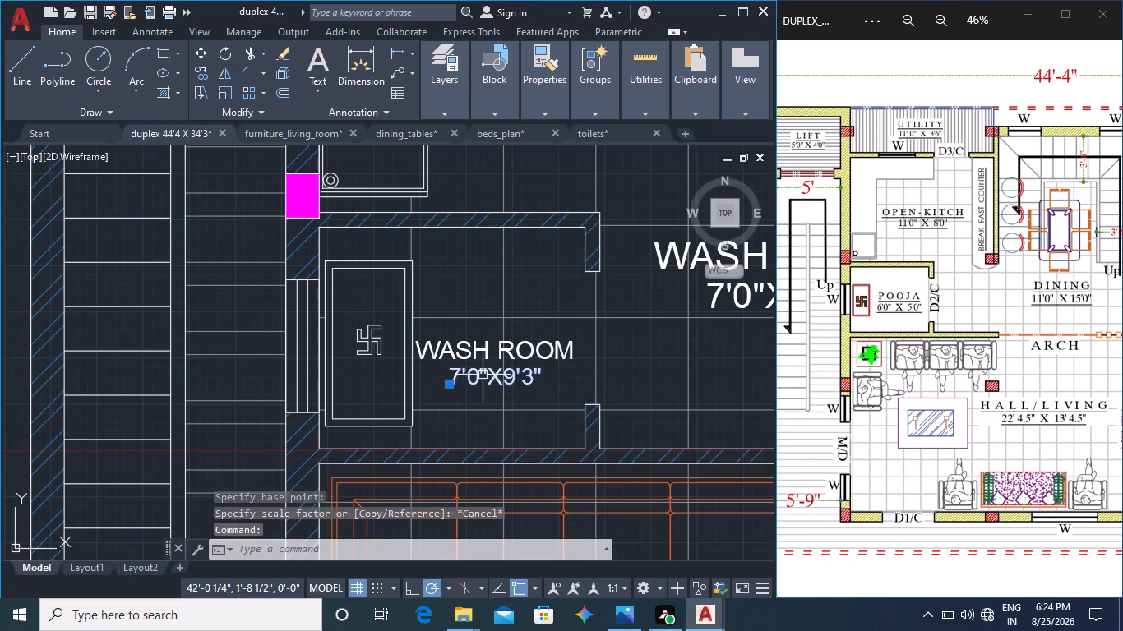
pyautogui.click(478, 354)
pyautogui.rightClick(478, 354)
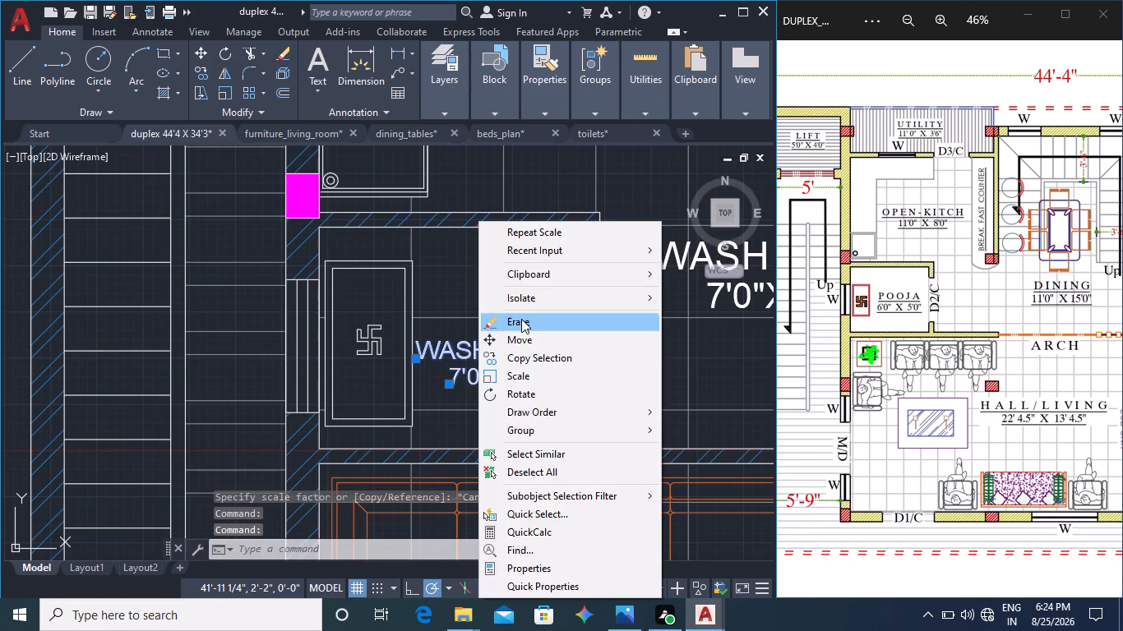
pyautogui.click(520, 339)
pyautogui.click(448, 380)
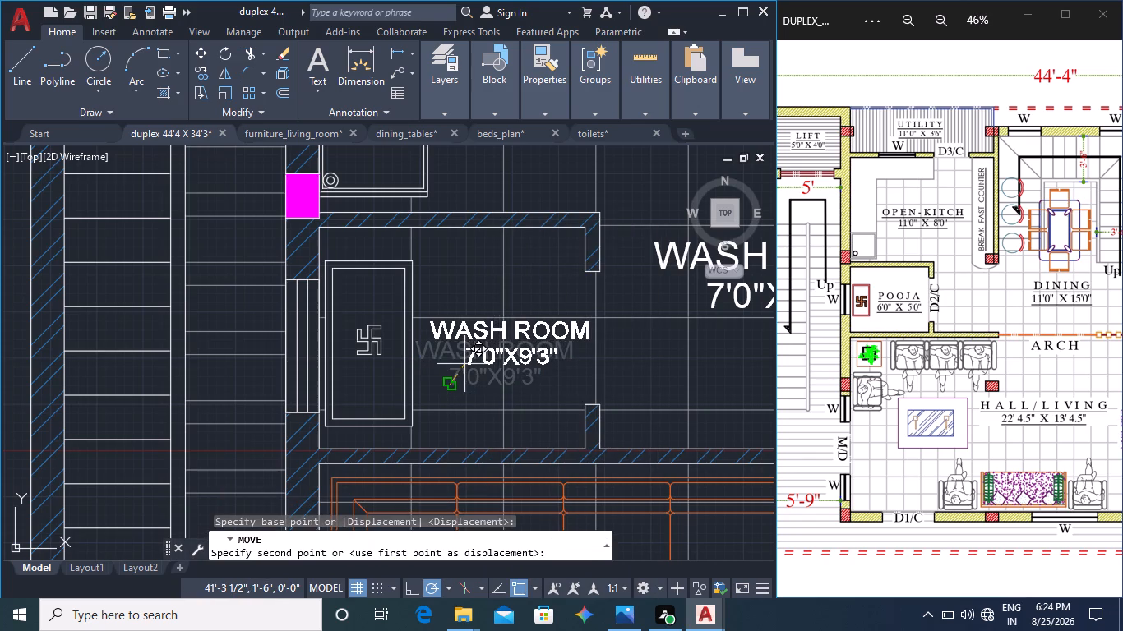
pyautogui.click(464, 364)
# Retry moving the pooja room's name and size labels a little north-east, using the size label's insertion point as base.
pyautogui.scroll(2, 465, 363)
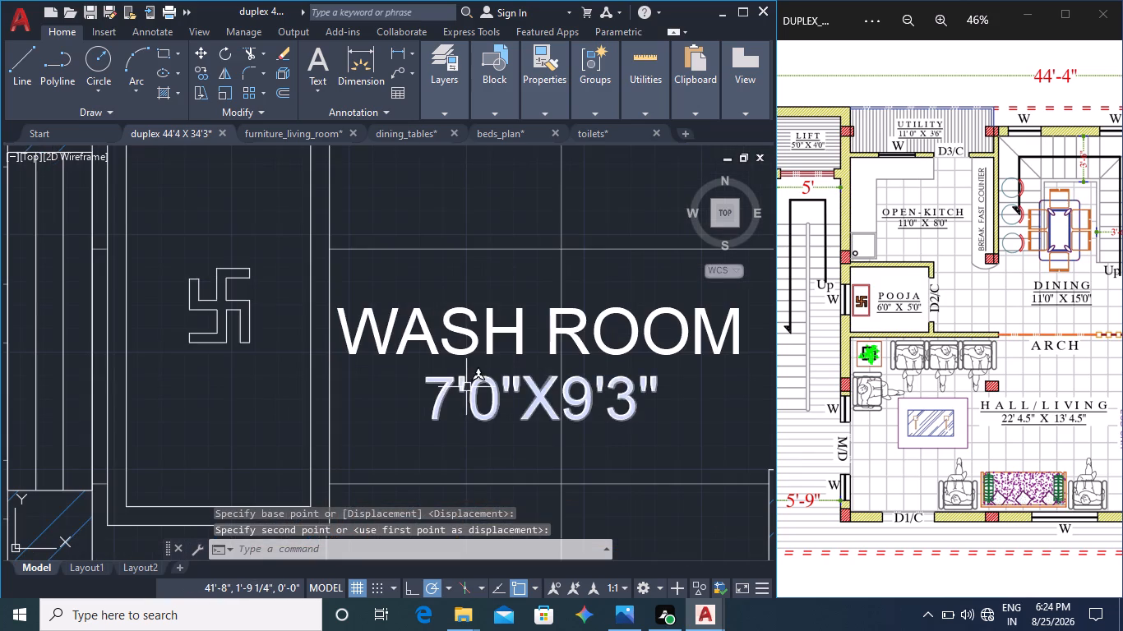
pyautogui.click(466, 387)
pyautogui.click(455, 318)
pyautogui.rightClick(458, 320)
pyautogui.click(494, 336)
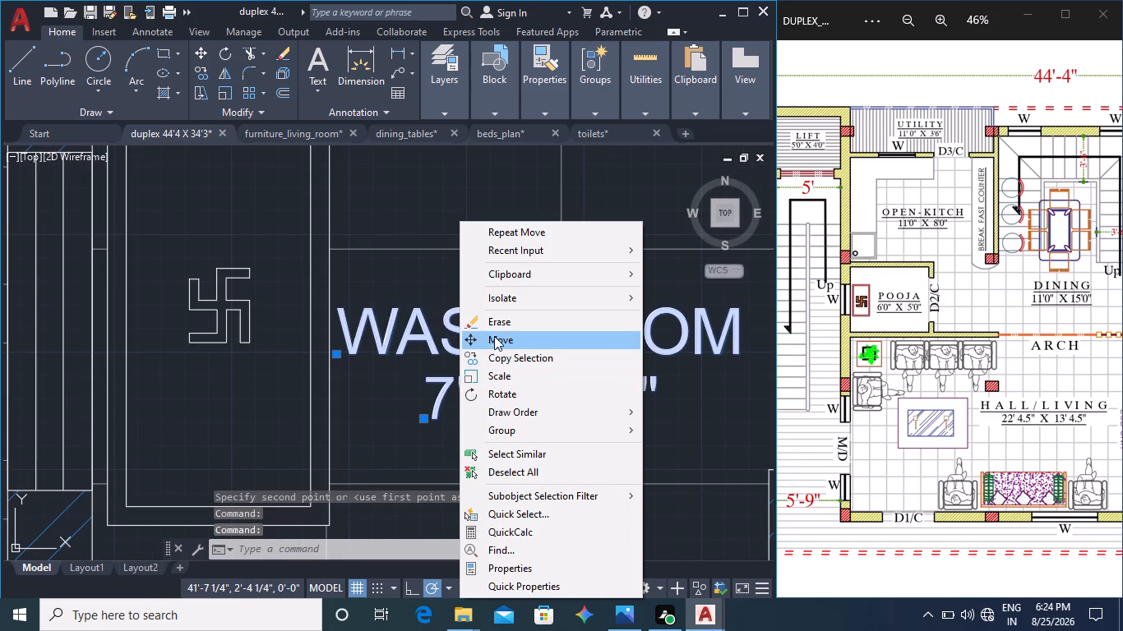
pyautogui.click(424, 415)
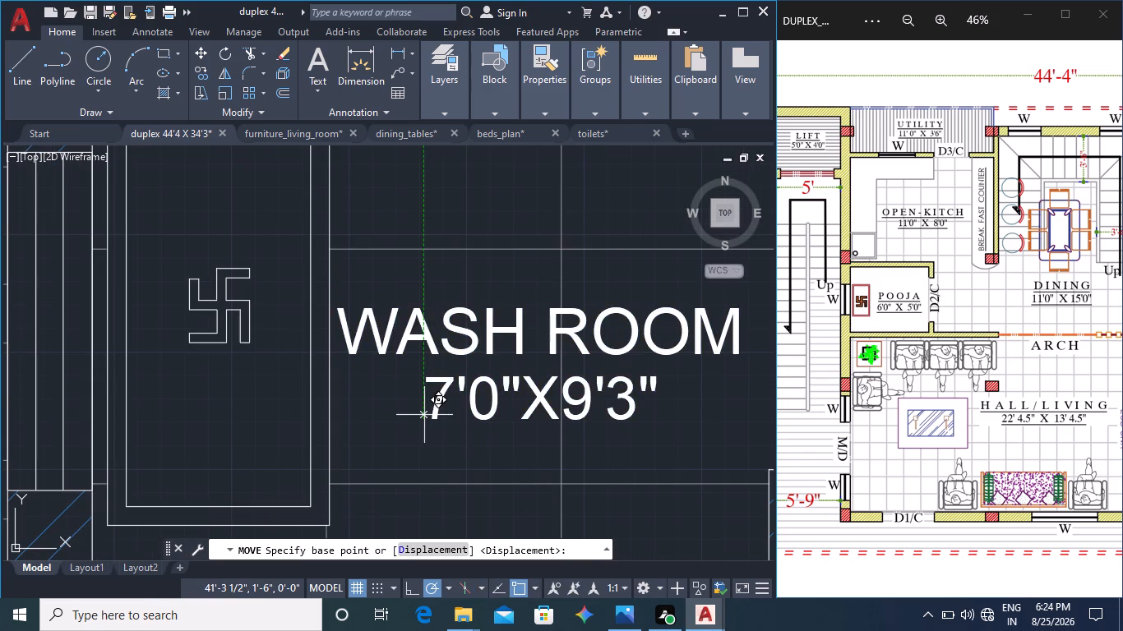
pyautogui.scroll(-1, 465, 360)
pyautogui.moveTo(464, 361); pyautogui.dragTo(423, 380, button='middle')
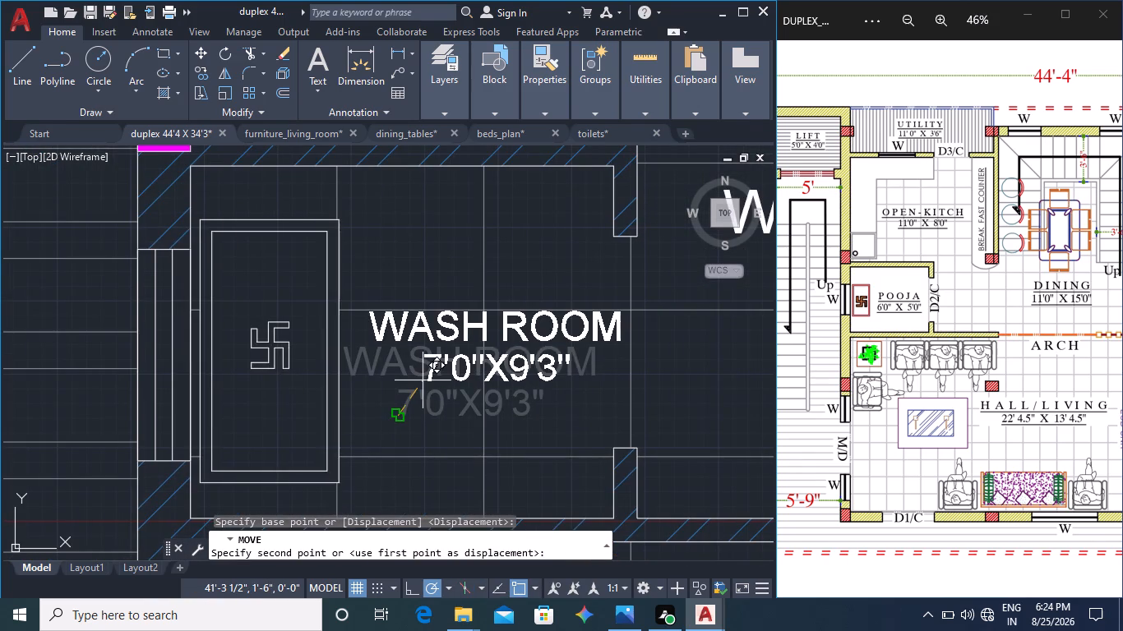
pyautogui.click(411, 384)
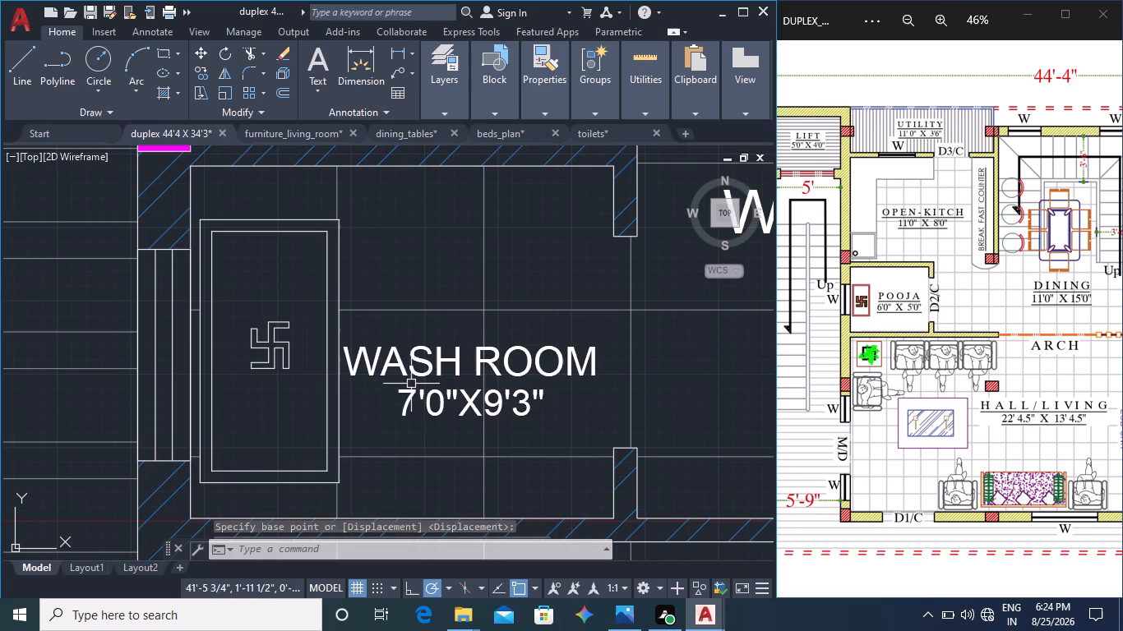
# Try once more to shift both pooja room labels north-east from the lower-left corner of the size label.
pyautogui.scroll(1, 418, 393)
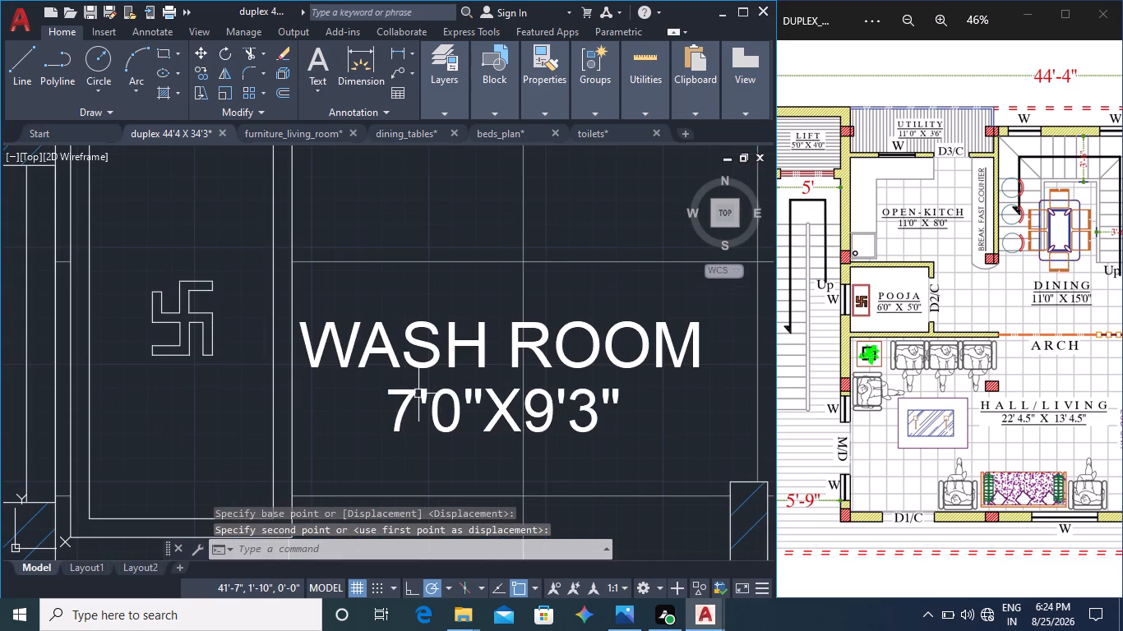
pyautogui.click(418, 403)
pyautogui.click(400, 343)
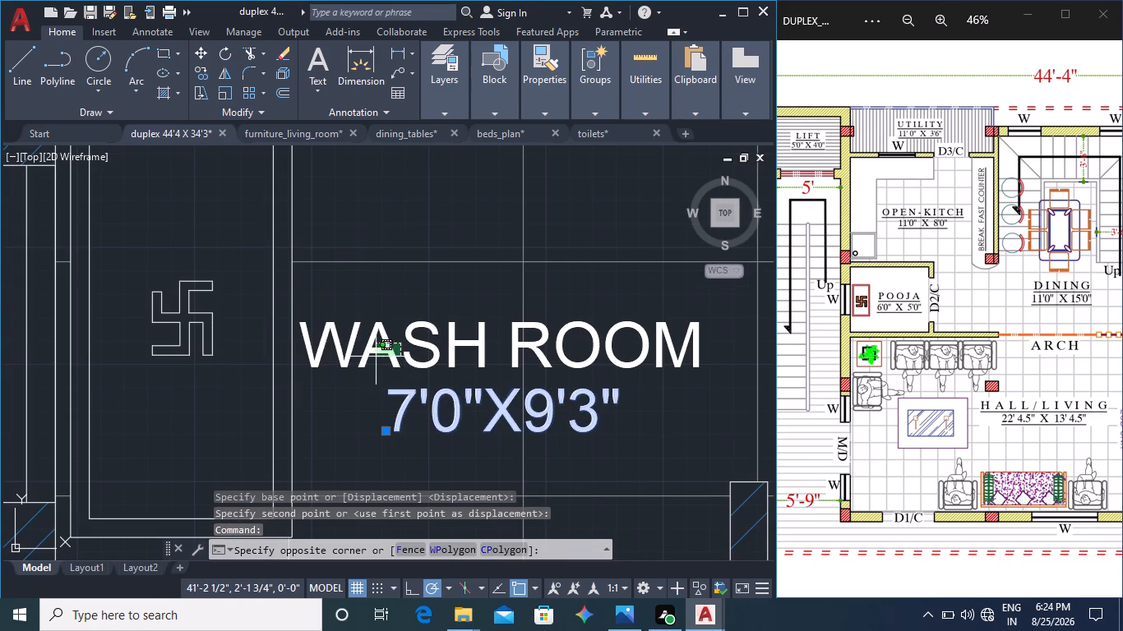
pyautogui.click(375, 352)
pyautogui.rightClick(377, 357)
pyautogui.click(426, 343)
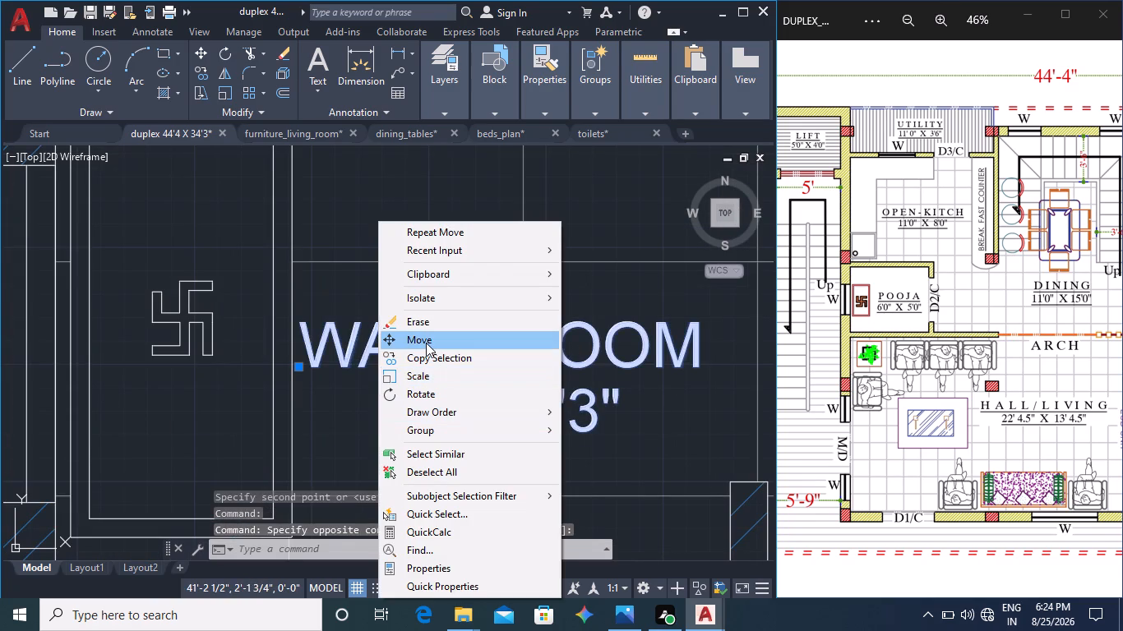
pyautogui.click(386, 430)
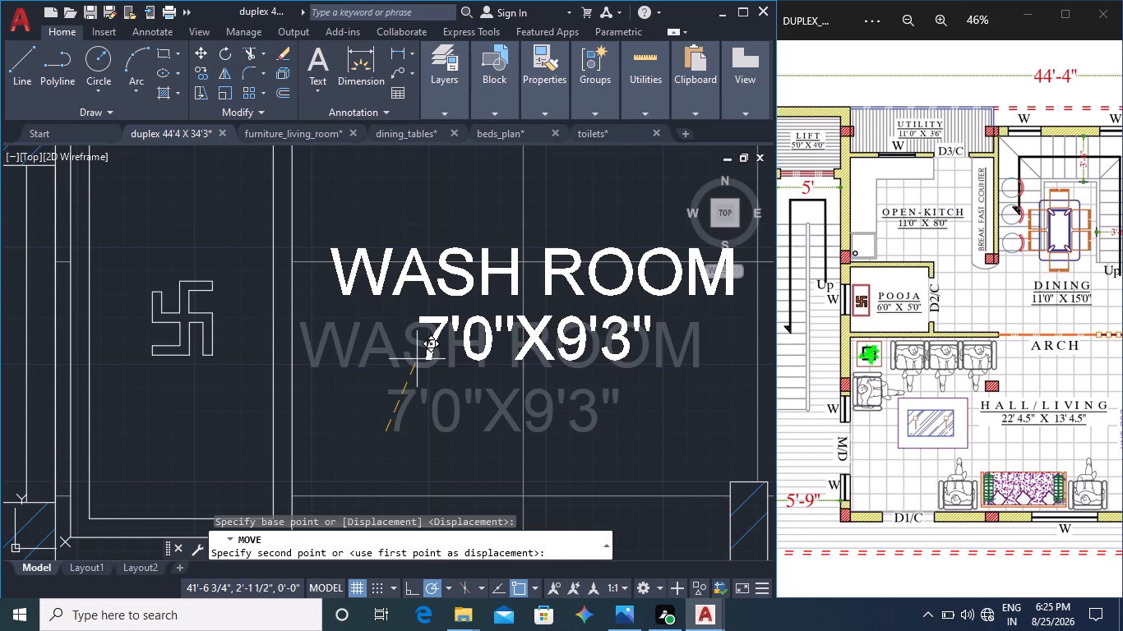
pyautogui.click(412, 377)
# Move the pooja room's name and size labels together slightly north-east, using a base point beside the name label's lower-left corner.
pyautogui.click(412, 392)
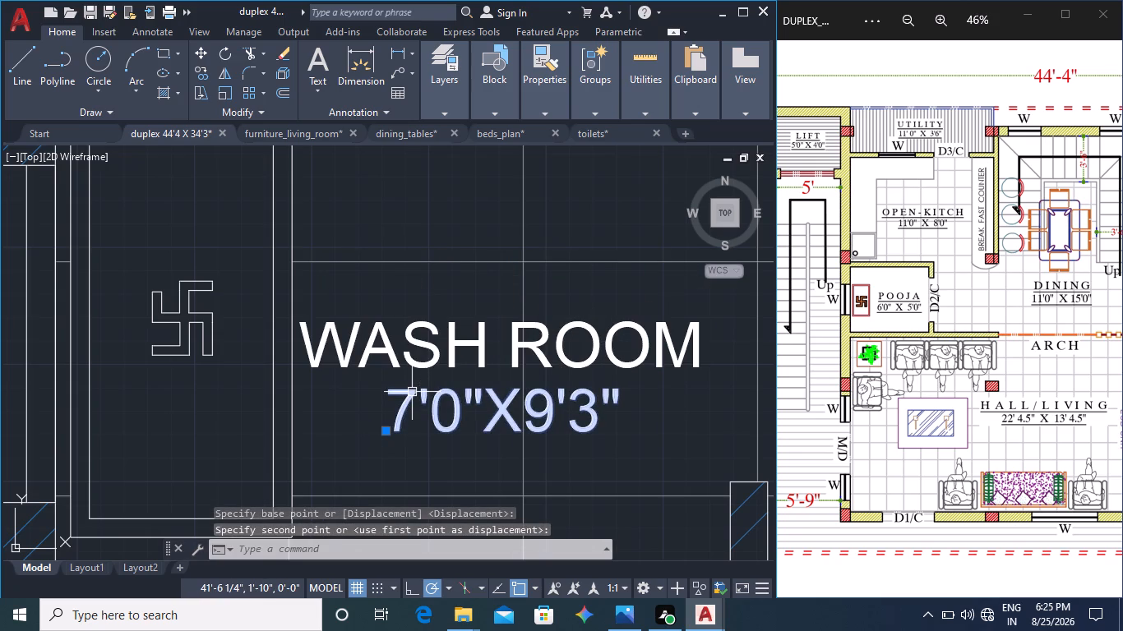
pyautogui.click(385, 338)
pyautogui.rightClick(396, 359)
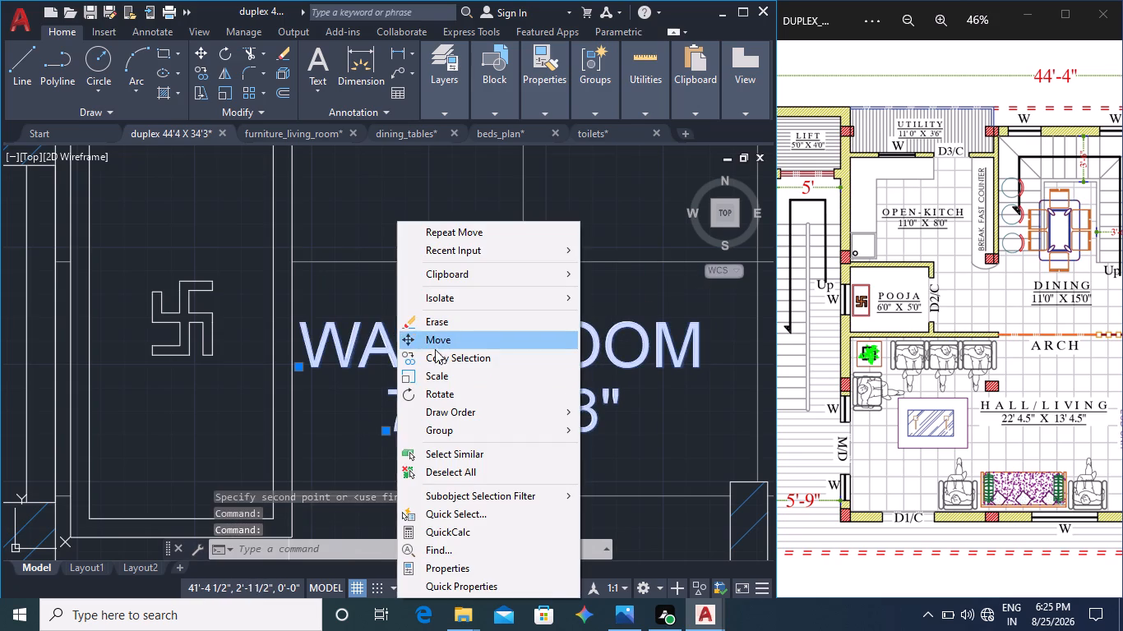
pyautogui.click(436, 341)
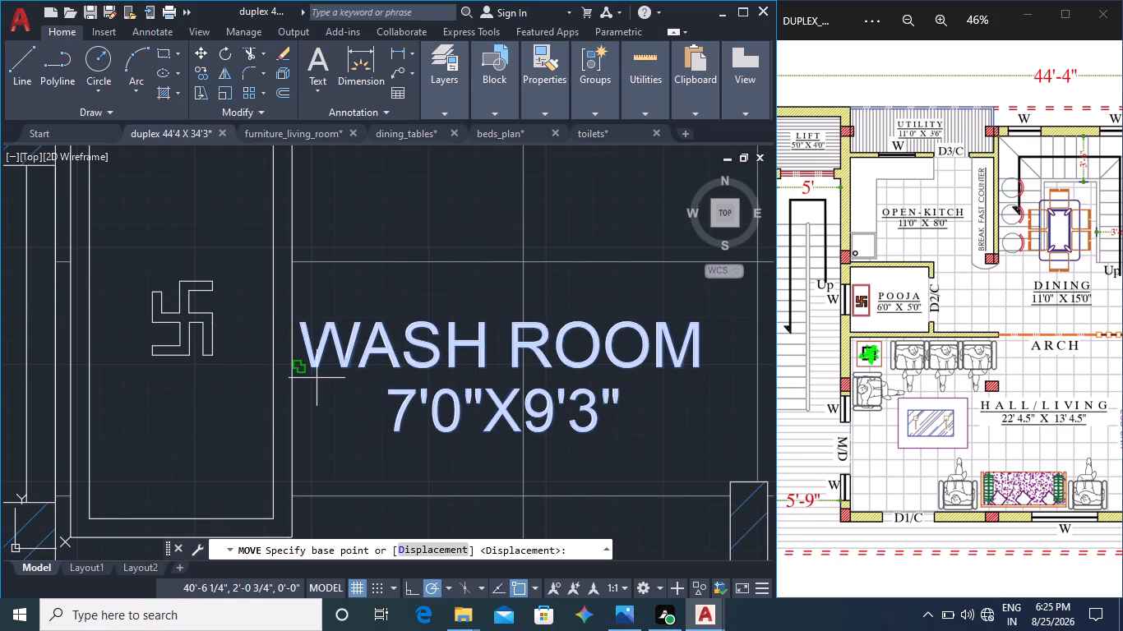
pyautogui.click(306, 370)
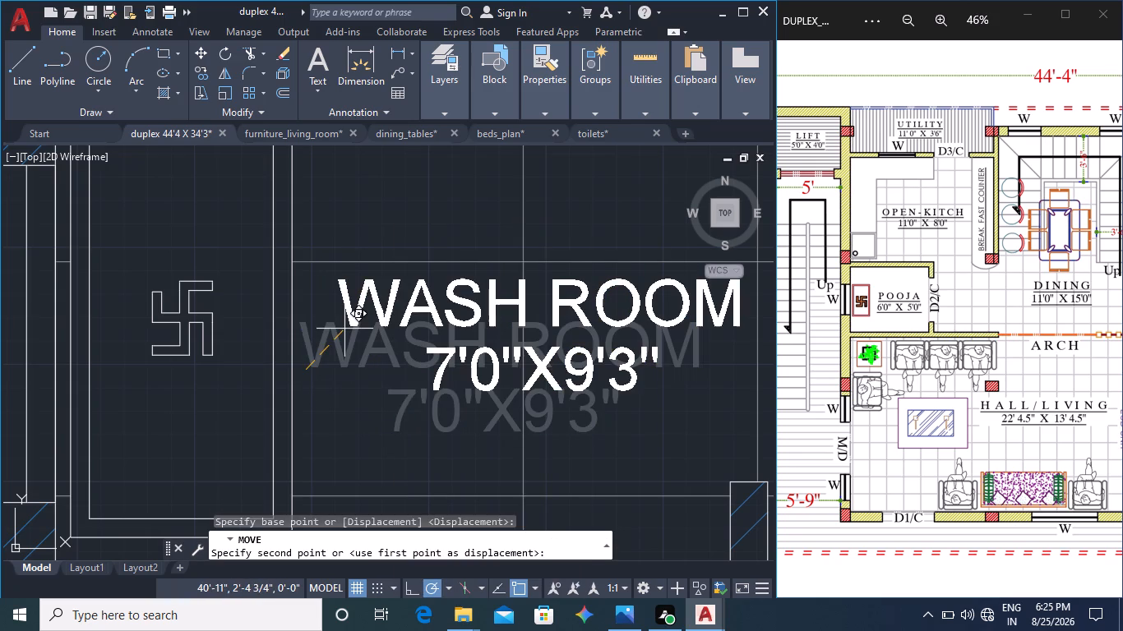
pyautogui.click(344, 329)
pyautogui.press('Escape')
# Change the "WASH ROOM" label beside the swastik altar to "POOJA ROOM".
pyautogui.scroll(-2, 416, 386)
pyautogui.moveTo(447, 404); pyautogui.dragTo(401, 419, button='middle')
pyautogui.doubleClick(414, 366)
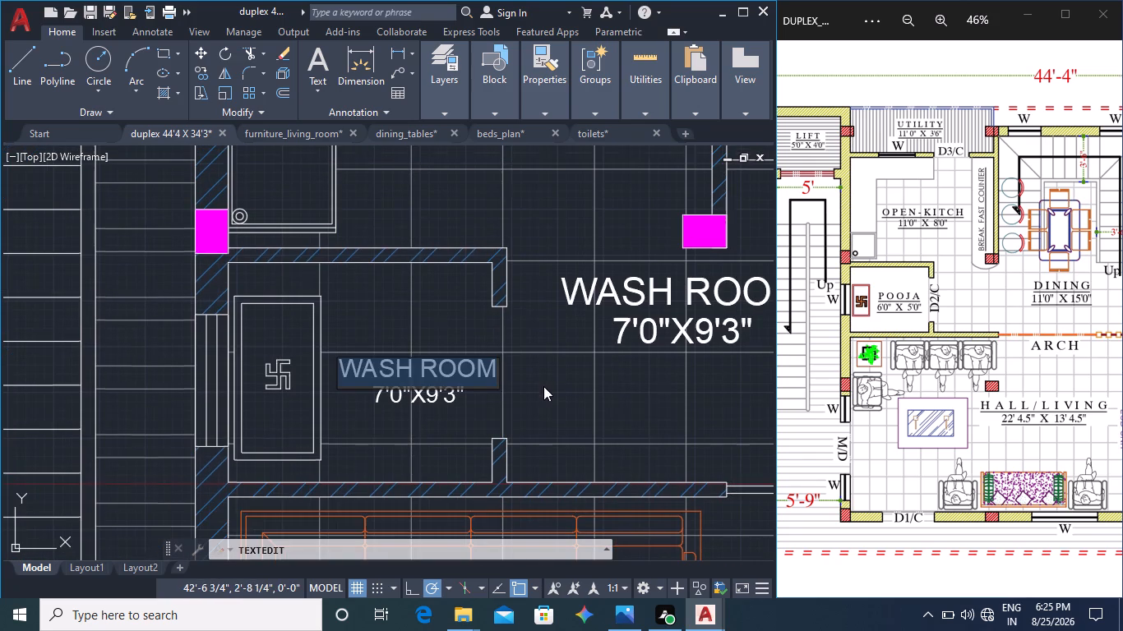
pyautogui.click(498, 373)
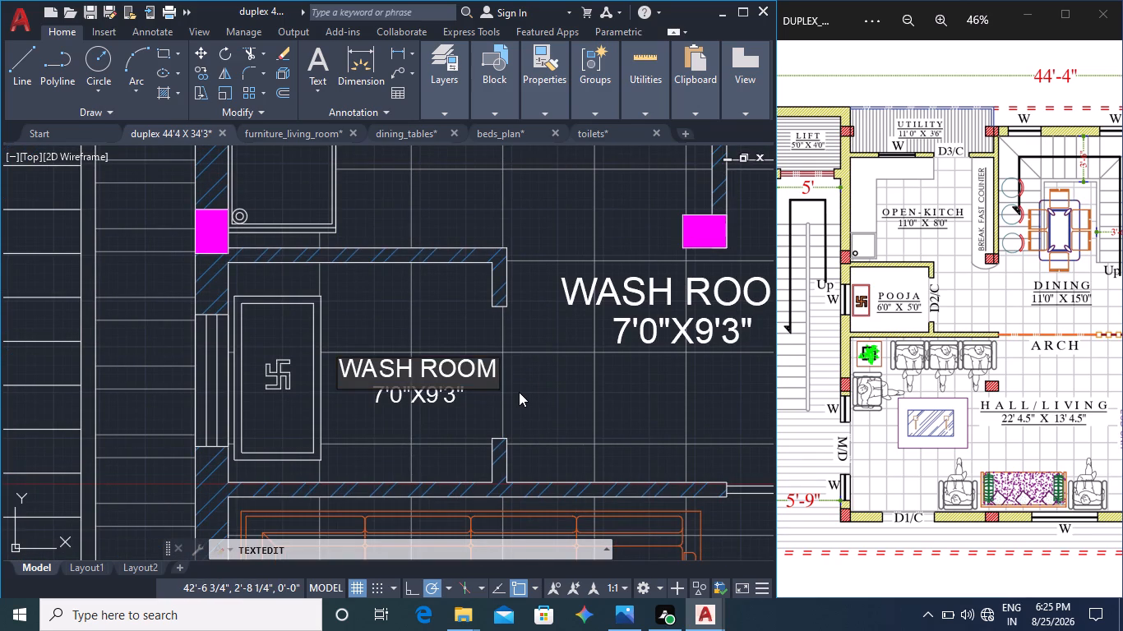
pyautogui.press('BackSpace')
pyautogui.press('BackSpace')
pyautogui.press('BackSpace')
pyautogui.press('BackSpace')
pyautogui.press('BackSpace')
pyautogui.press('BackSpace')
pyautogui.press('BackSpace')
pyautogui.press('BackSpace')
pyautogui.press('BackSpace')
pyautogui.press('BackSpace')
pyautogui.press('BackSpace')
pyautogui.press('BackSpace')
pyautogui.press('BackSpace')
pyautogui.press('BackSpace')
pyautogui.press('BackSpace')
pyautogui.press('BackSpace')
pyautogui.press('BackSpace')
pyautogui.press('BackSpace')
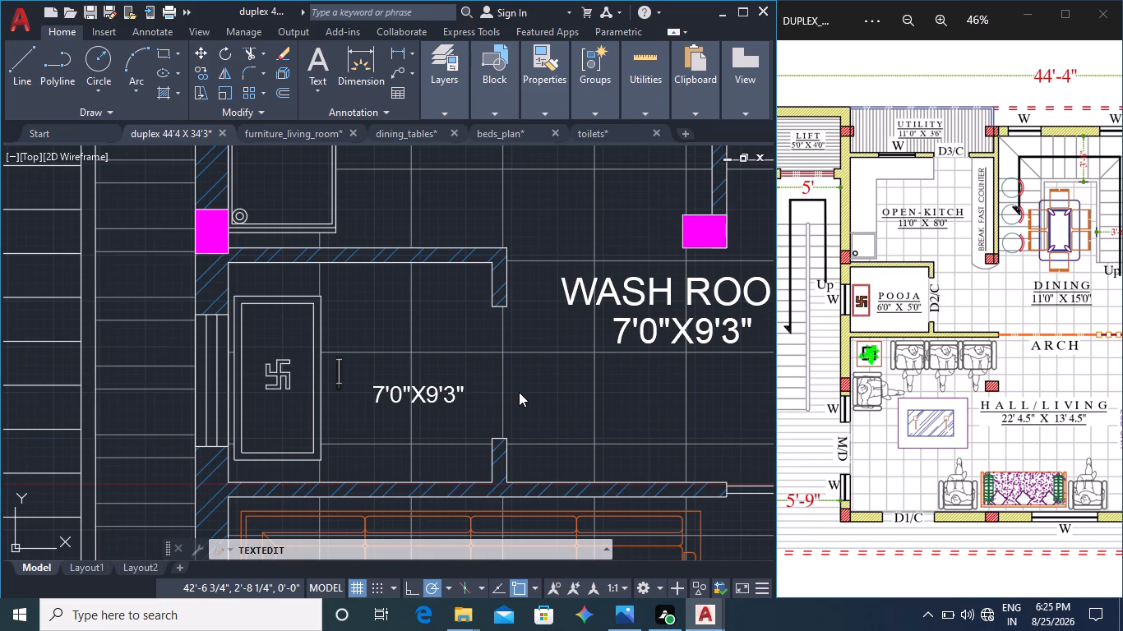
pyautogui.write('POOJA')
pyautogui.press('space')
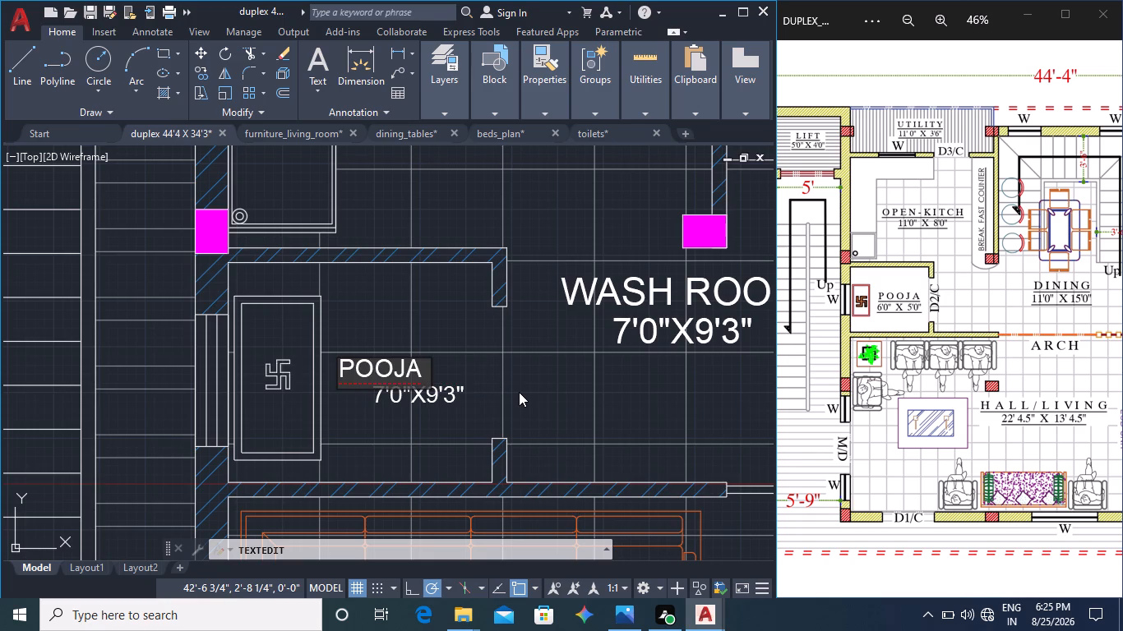
pyautogui.write('ROO')
pyautogui.press('m')
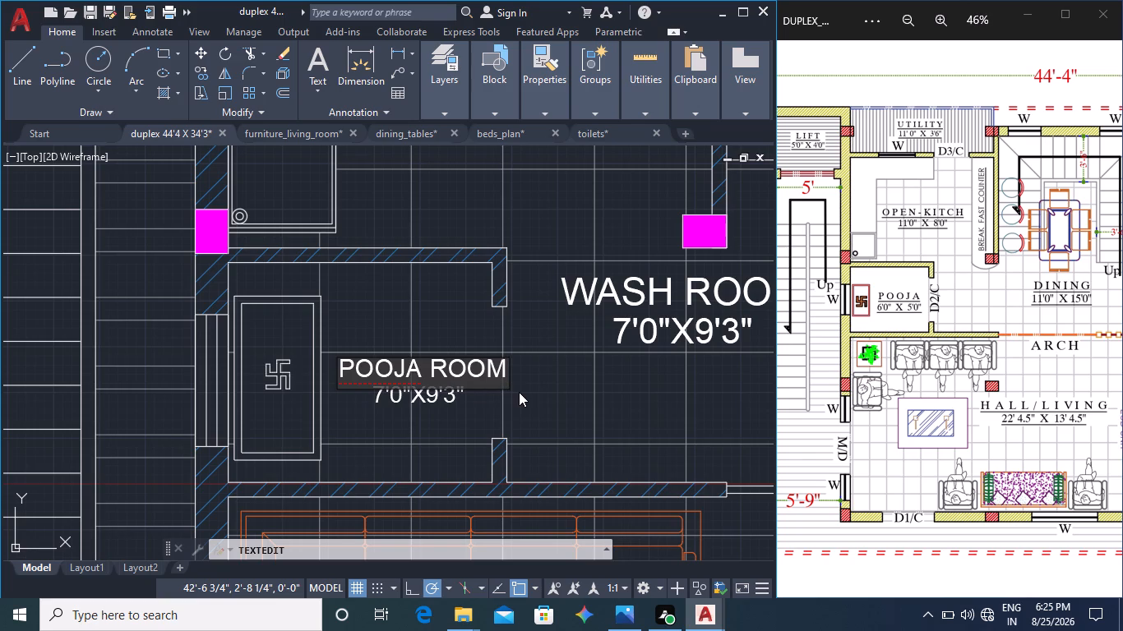
pyautogui.click(423, 427)
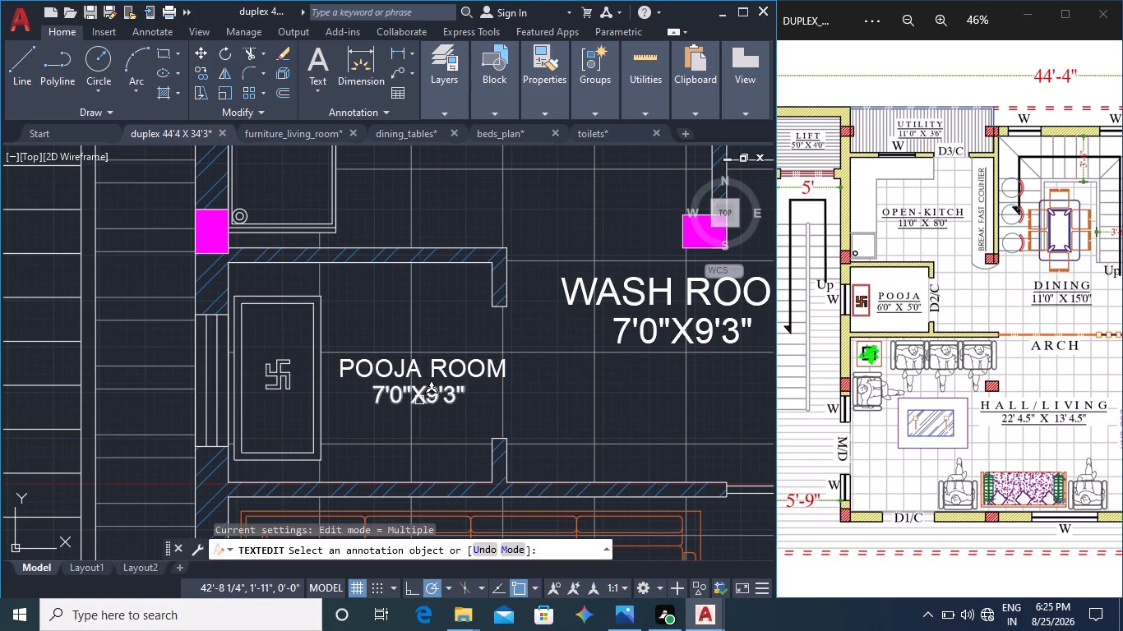
# Change the size label under "POOJA ROOM" to 6'0"X5'0".
pyautogui.doubleClick(419, 400)
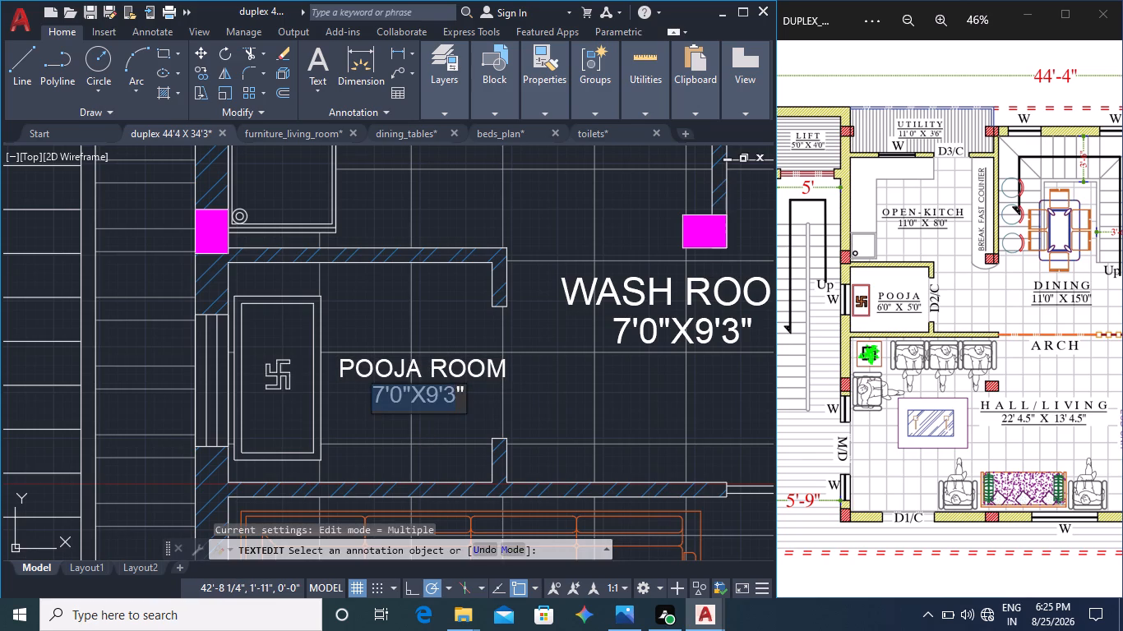
pyautogui.click(460, 399)
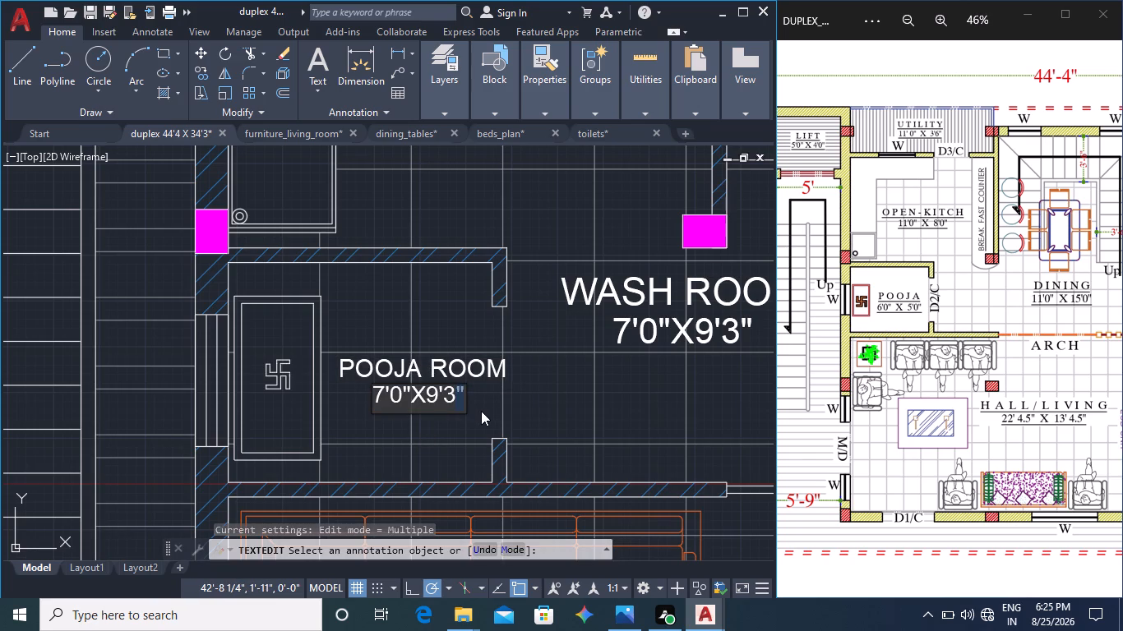
pyautogui.press('BackSpace')
pyautogui.press('BackSpace')
pyautogui.press('BackSpace')
pyautogui.press('BackSpace')
pyautogui.press('BackSpace')
pyautogui.press('BackSpace')
pyautogui.press('BackSpace')
pyautogui.press('BackSpace')
pyautogui.press('BackSpace')
pyautogui.press('BackSpace')
pyautogui.press('BackSpace')
pyautogui.press('BackSpace')
pyautogui.press('BackSpace')
pyautogui.press('BackSpace')
pyautogui.press('BackSpace')
pyautogui.press('BackSpace')
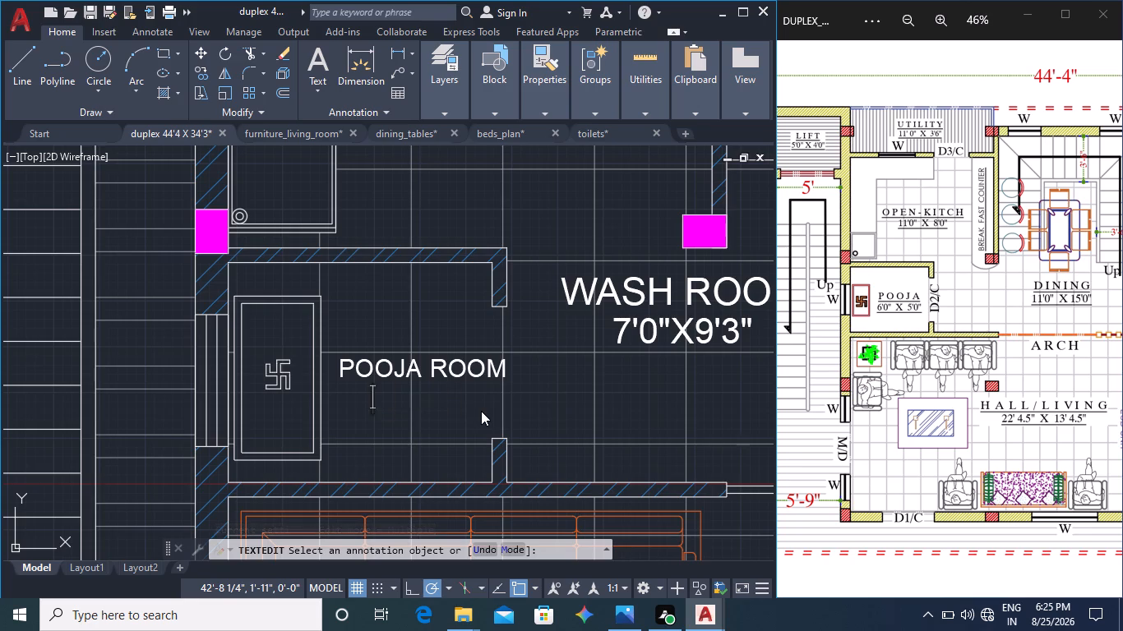
pyautogui.press('6')
pyautogui.write('\'0"')
pyautogui.press('x')
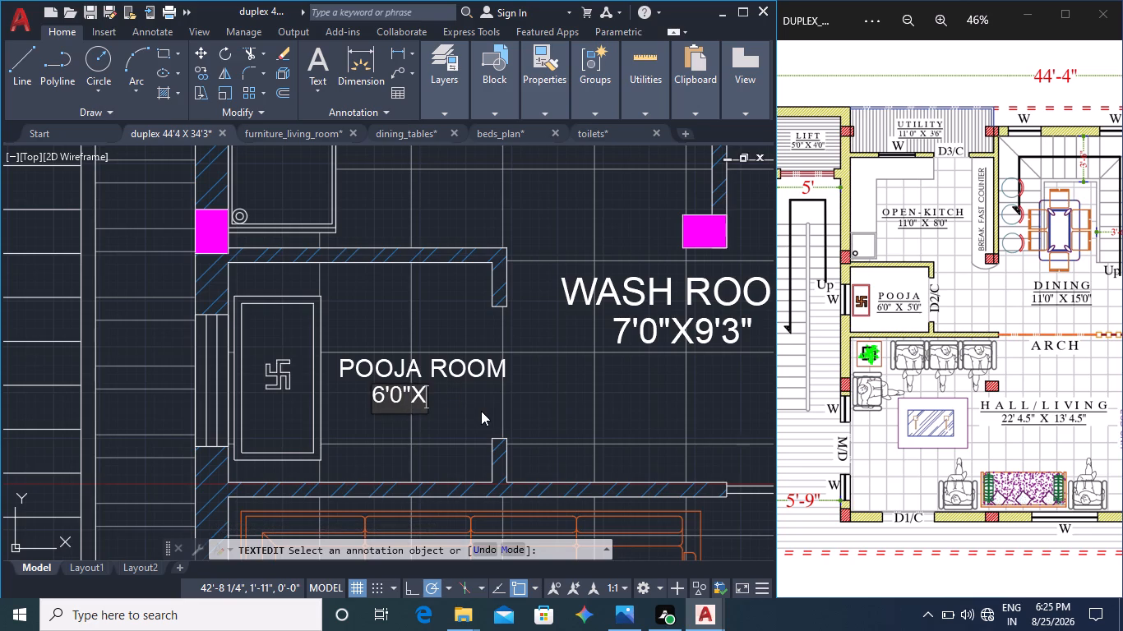
pyautogui.press('5')
pyautogui.press("'")
pyautogui.press('0')
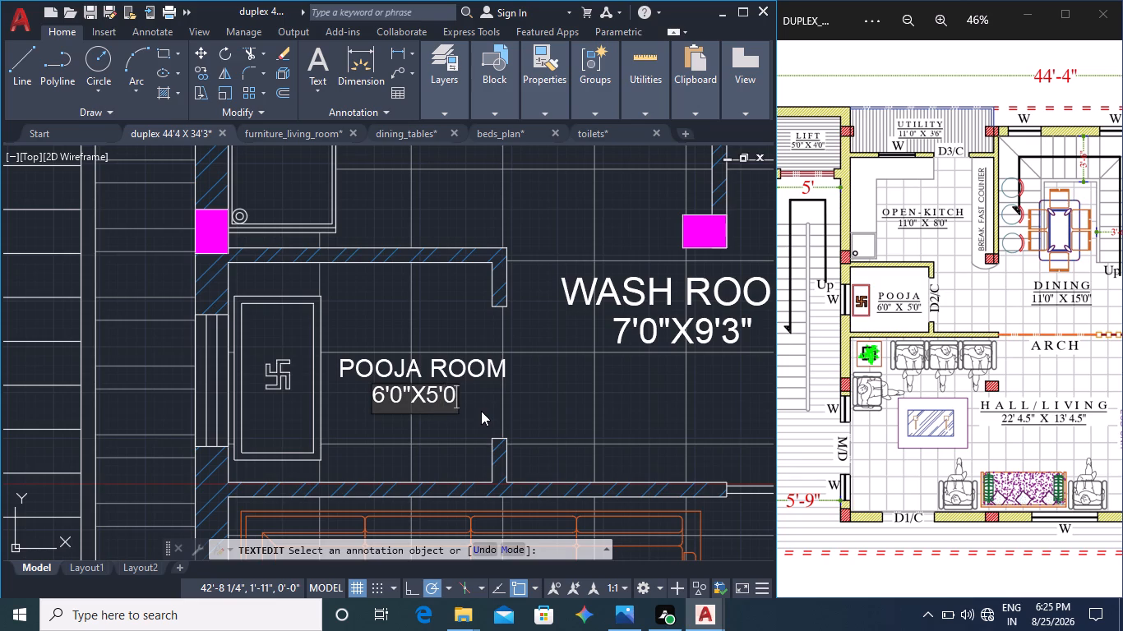
pyautogui.hotkey('shift', '"')
pyautogui.click(429, 428)
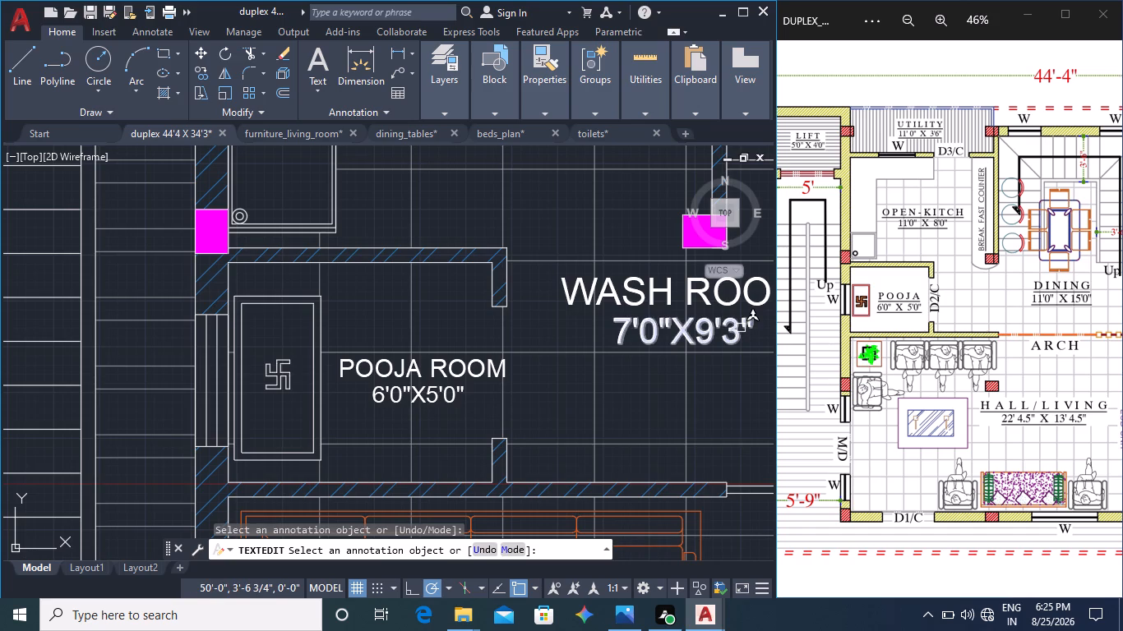
# Change the "WASH ROOM" label in the kitchen area north of the pooja room to "OPEN KITCHEN".
pyautogui.scroll(-1, 381, 347)
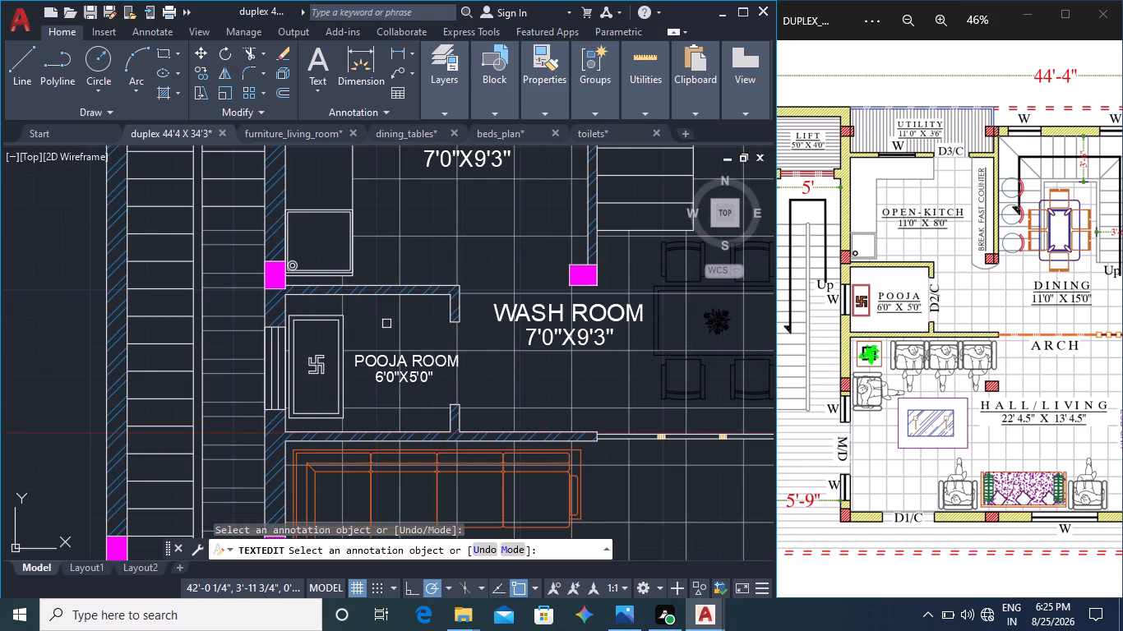
pyautogui.moveTo(388, 316); pyautogui.dragTo(359, 447, button='middle')
pyautogui.scroll(-1, 404, 328)
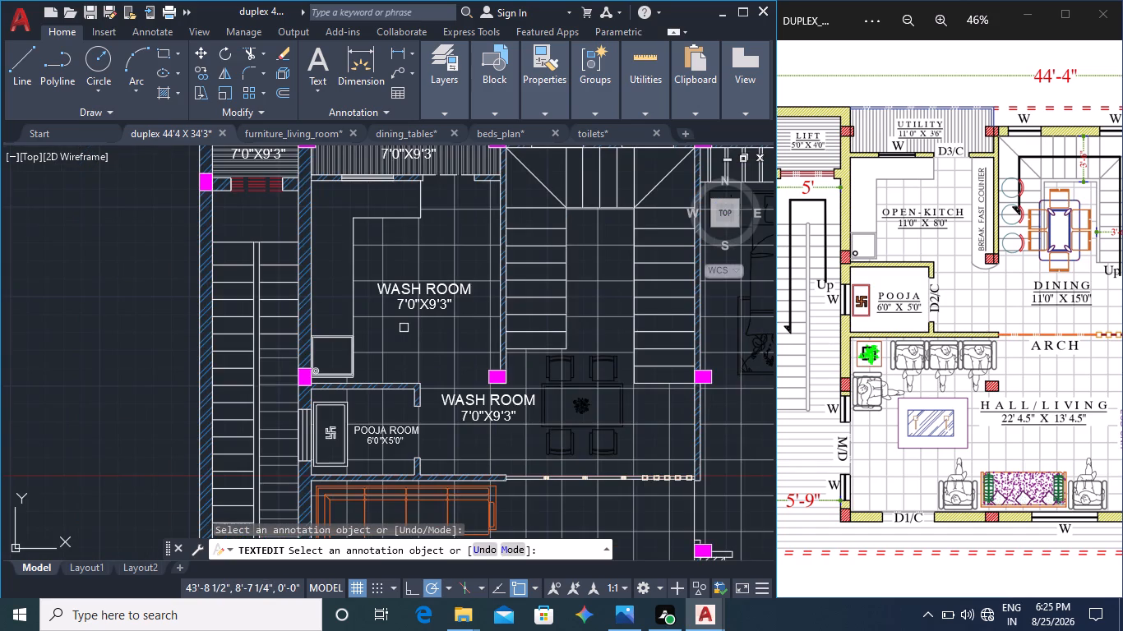
pyautogui.scroll(2, 440, 292)
pyautogui.doubleClick(449, 288)
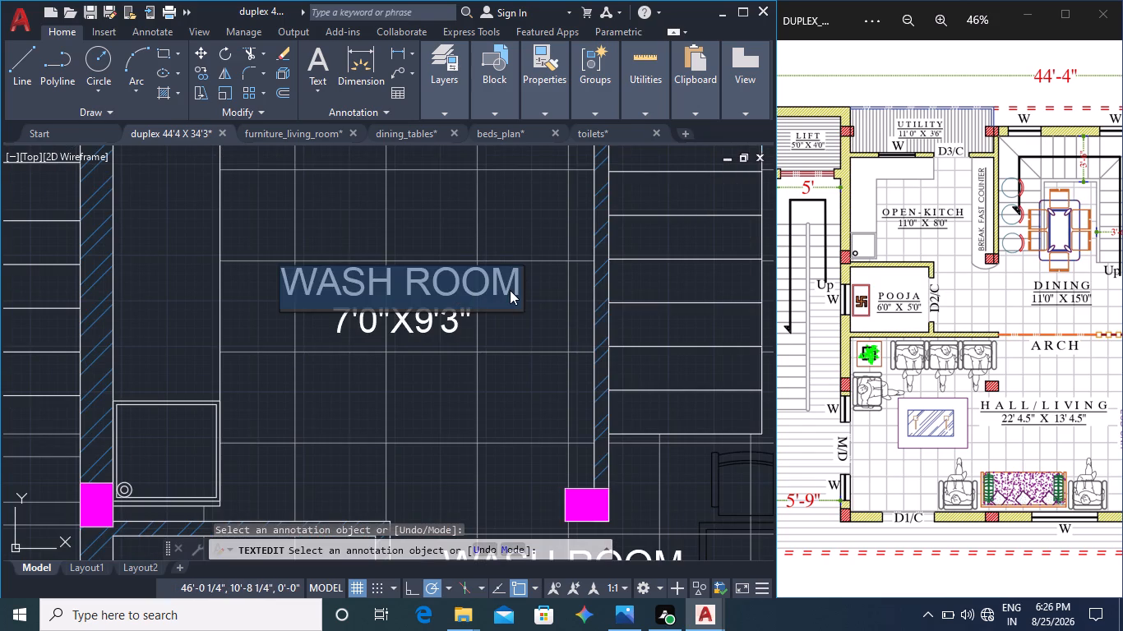
pyautogui.press('BackSpace')
pyautogui.write('OPEN KITCHEN')
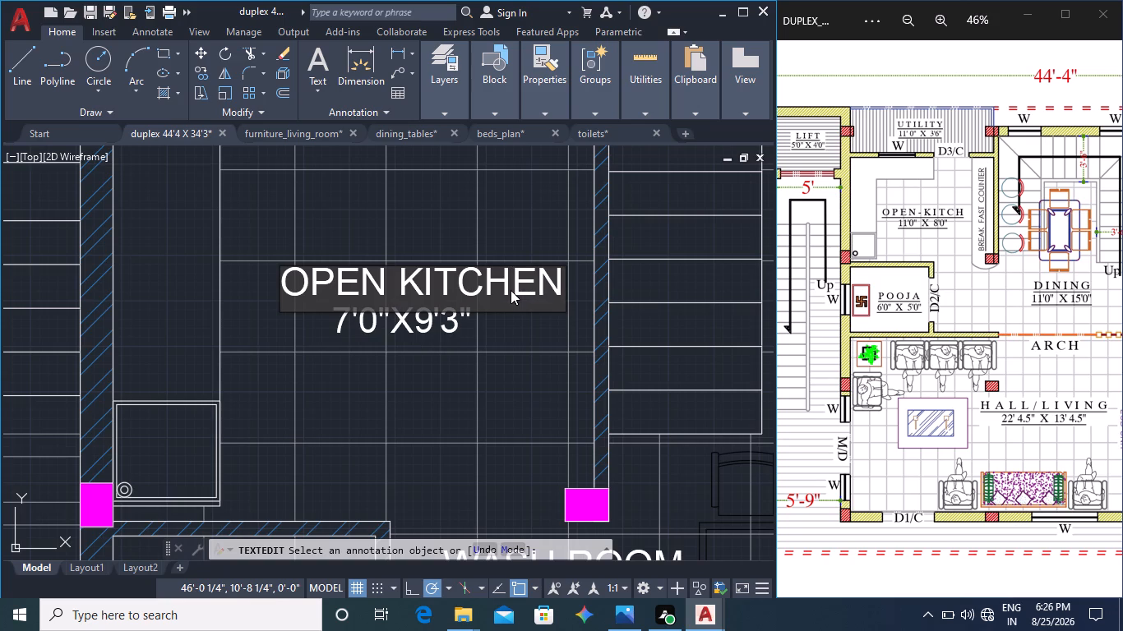
pyautogui.click(397, 434)
# Change the size label under "OPEN KITCHEN" to 11'0"X8'0".
pyautogui.doubleClick(390, 323)
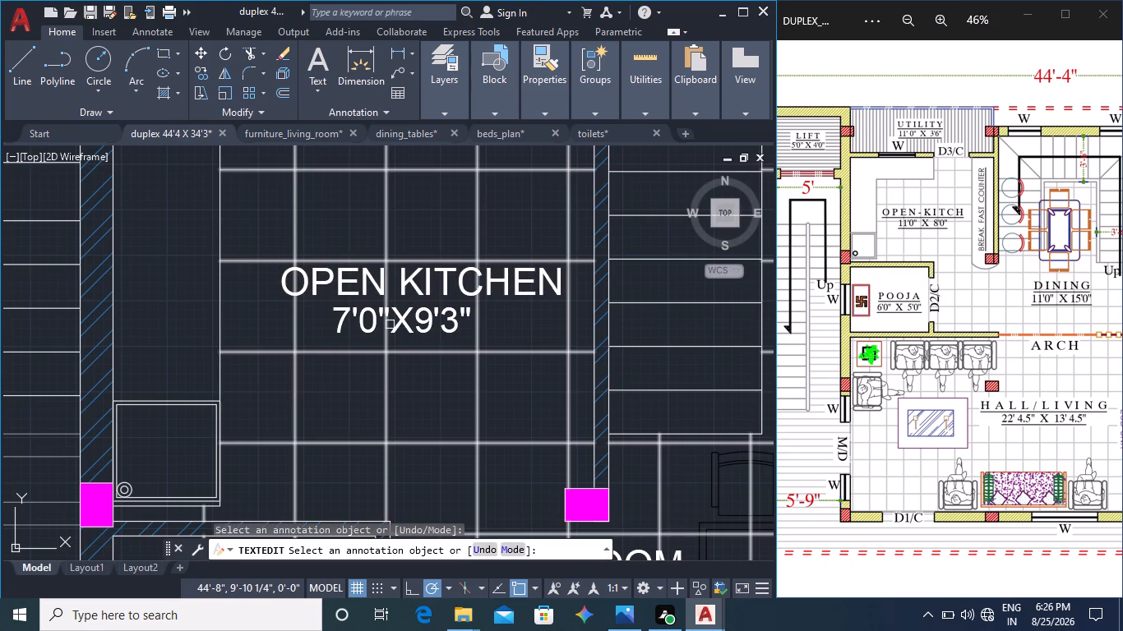
pyautogui.doubleClick(407, 321)
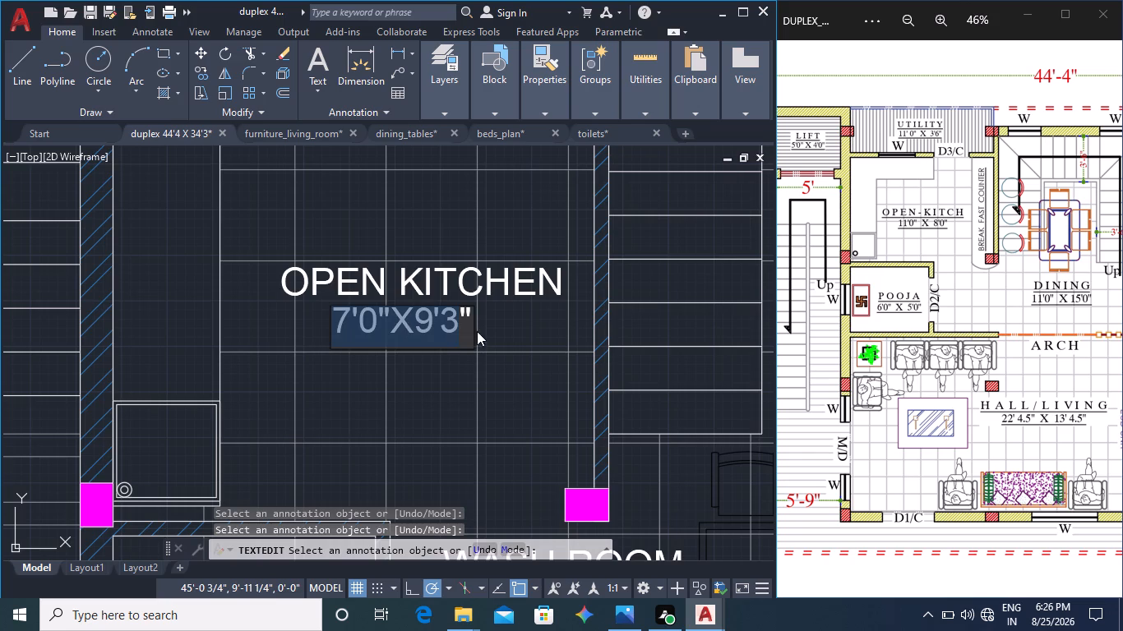
pyautogui.press('BackSpace')
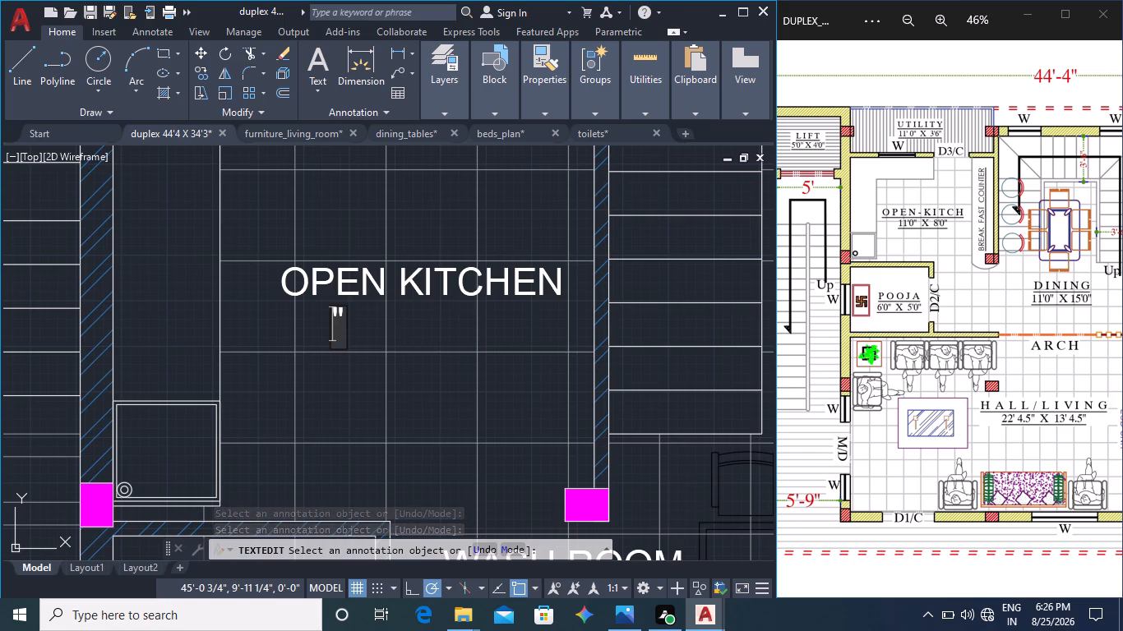
pyautogui.write('11')
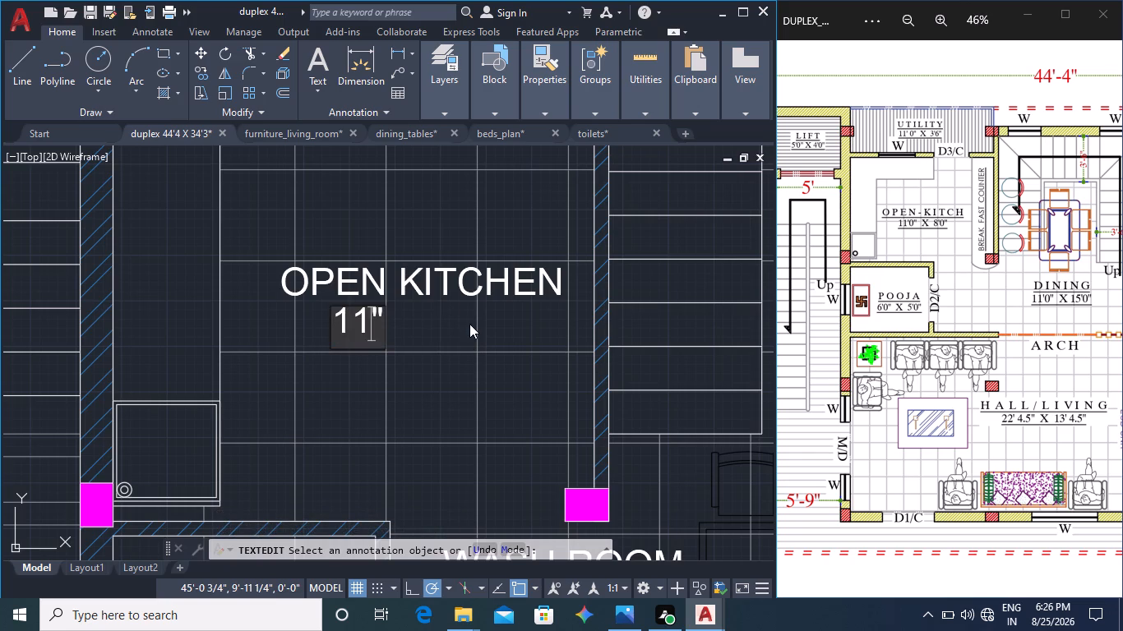
pyautogui.write('\'0"')
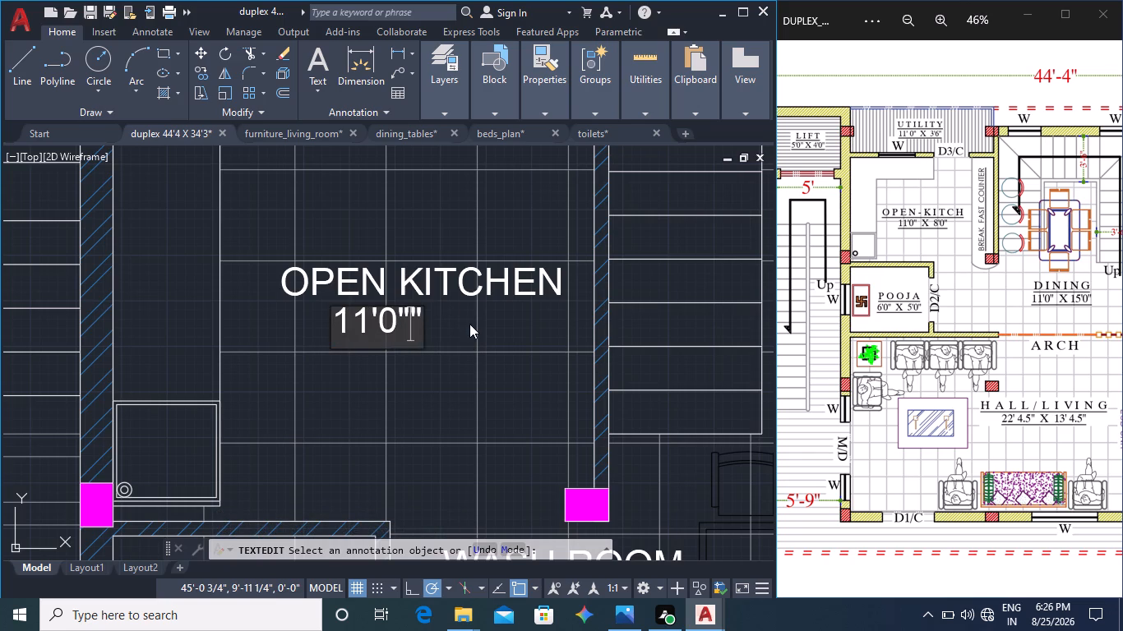
pyautogui.press('x')
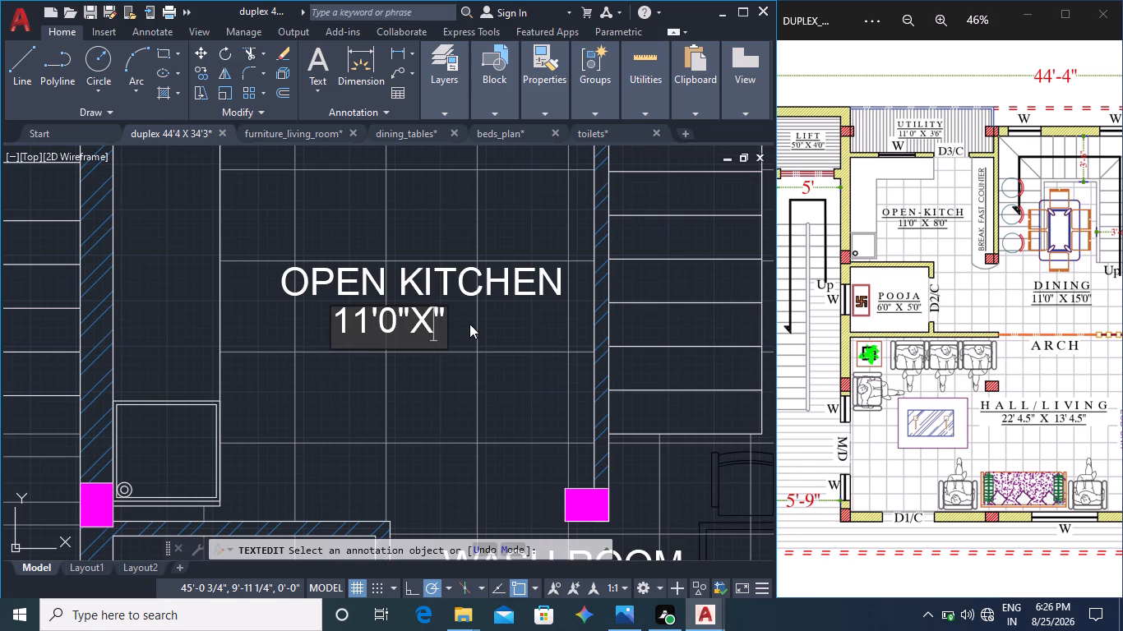
pyautogui.press('8')
pyautogui.press('0')
pyautogui.click(489, 385)
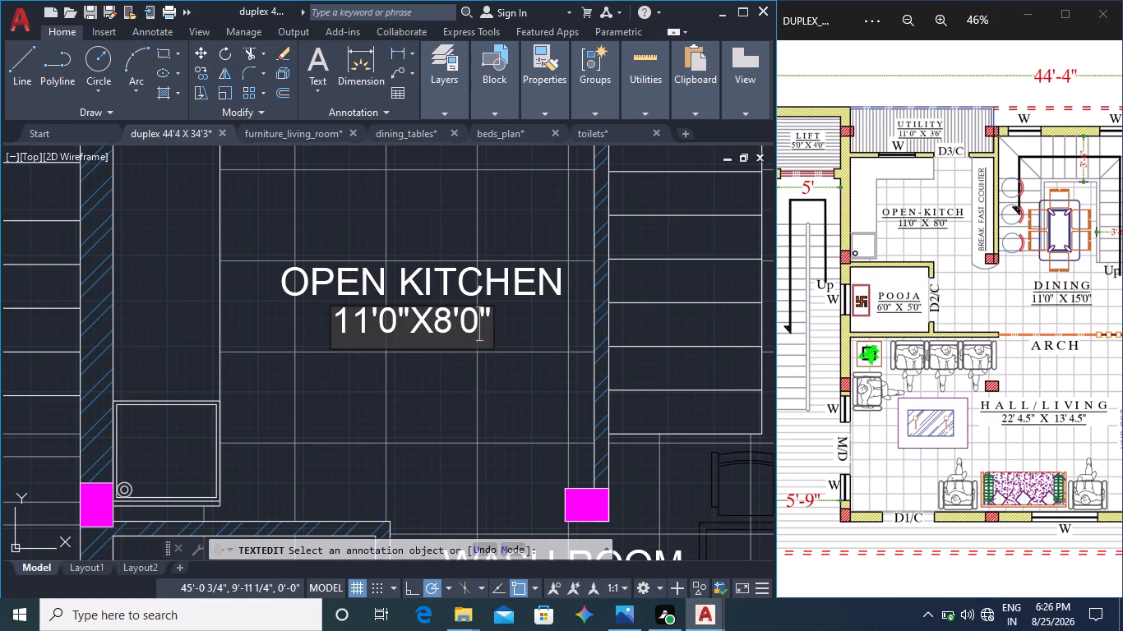
# Change the "WASH ROOM" label in the hatched lift shaft at the plan's north-west corner to "LIFT".
pyautogui.scroll(-2, 497, 358)
pyautogui.moveTo(488, 385); pyautogui.dragTo(474, 384, button='middle')
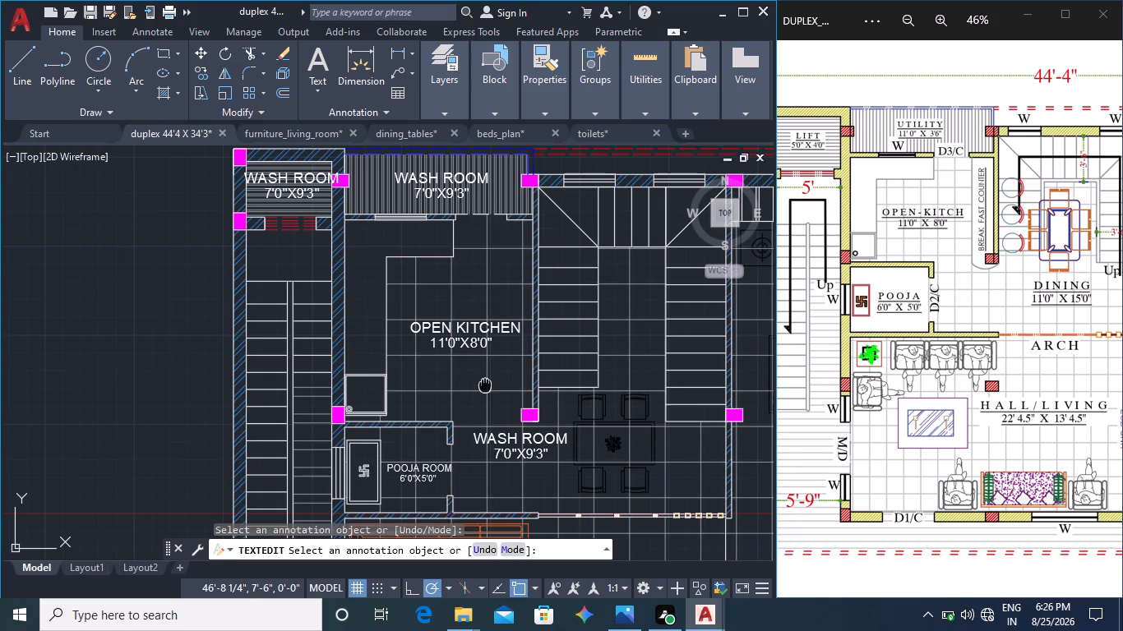
pyautogui.moveTo(474, 384); pyautogui.dragTo(427, 362, button='middle')
pyautogui.moveTo(424, 371); pyautogui.dragTo(374, 345, button='middle')
pyautogui.moveTo(372, 353); pyautogui.dragTo(483, 524, button='middle')
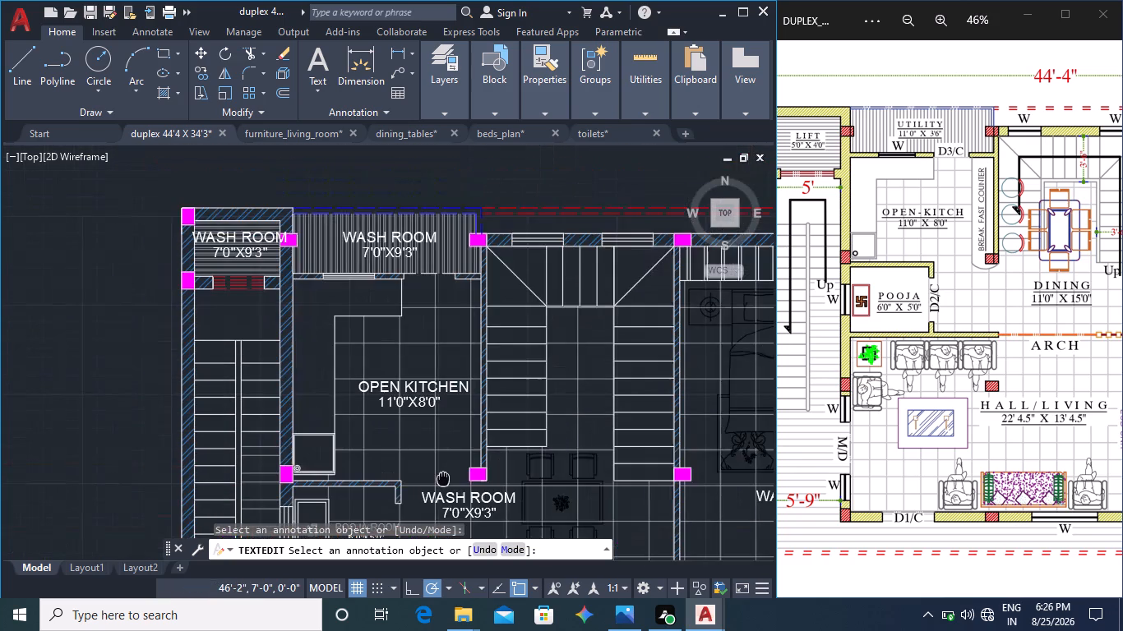
pyautogui.scroll(2, 275, 302)
pyautogui.click(275, 302)
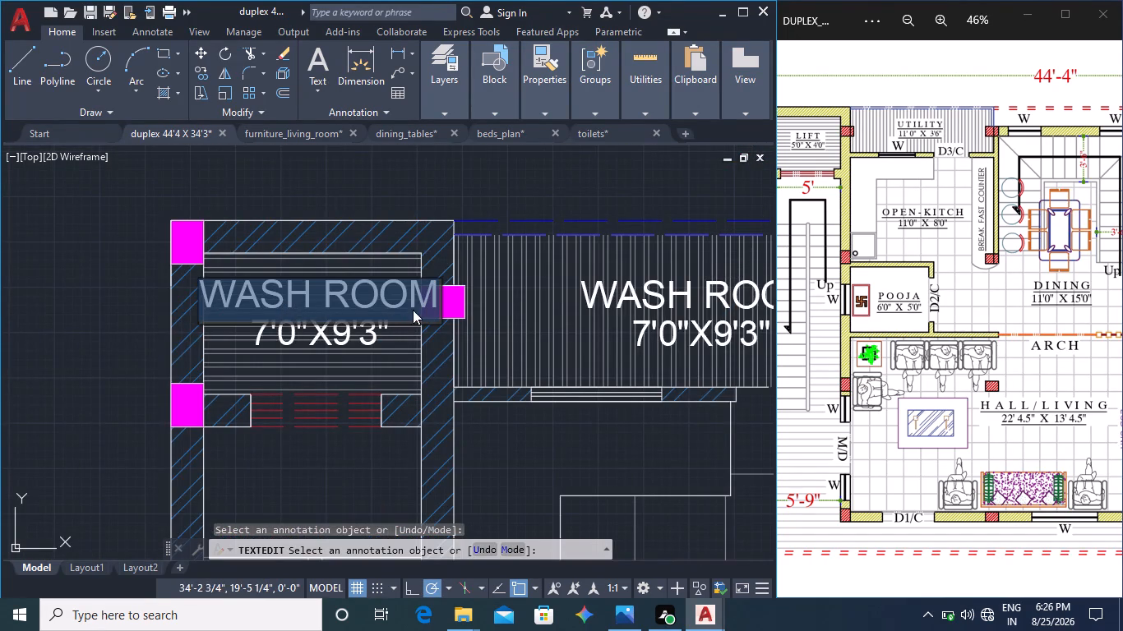
pyautogui.press('BackSpace')
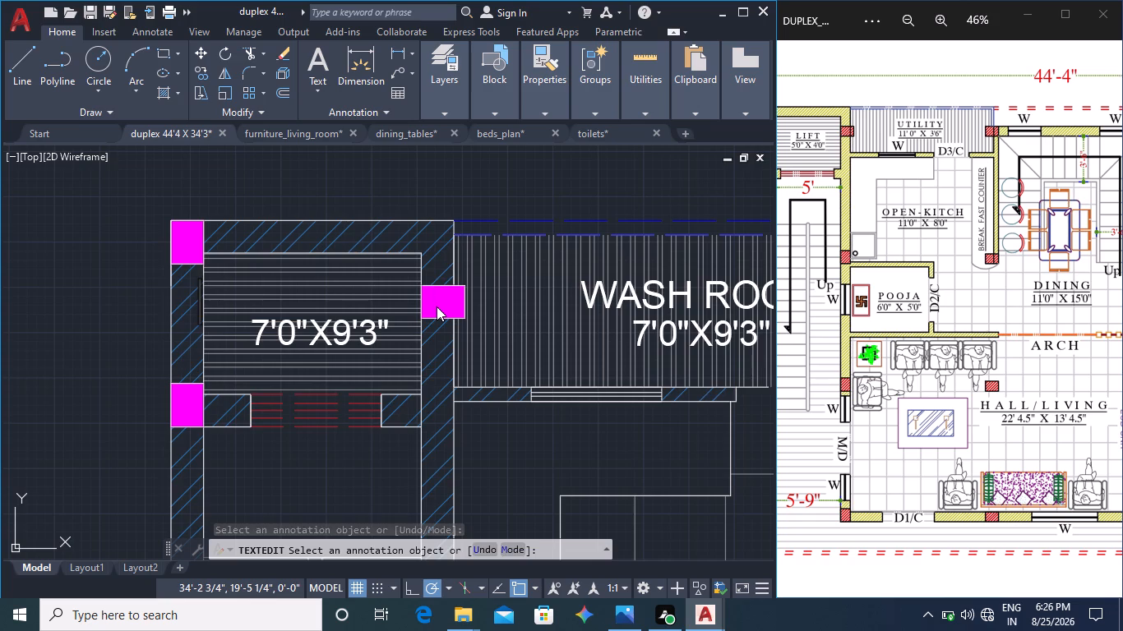
pyautogui.write('LIFT')
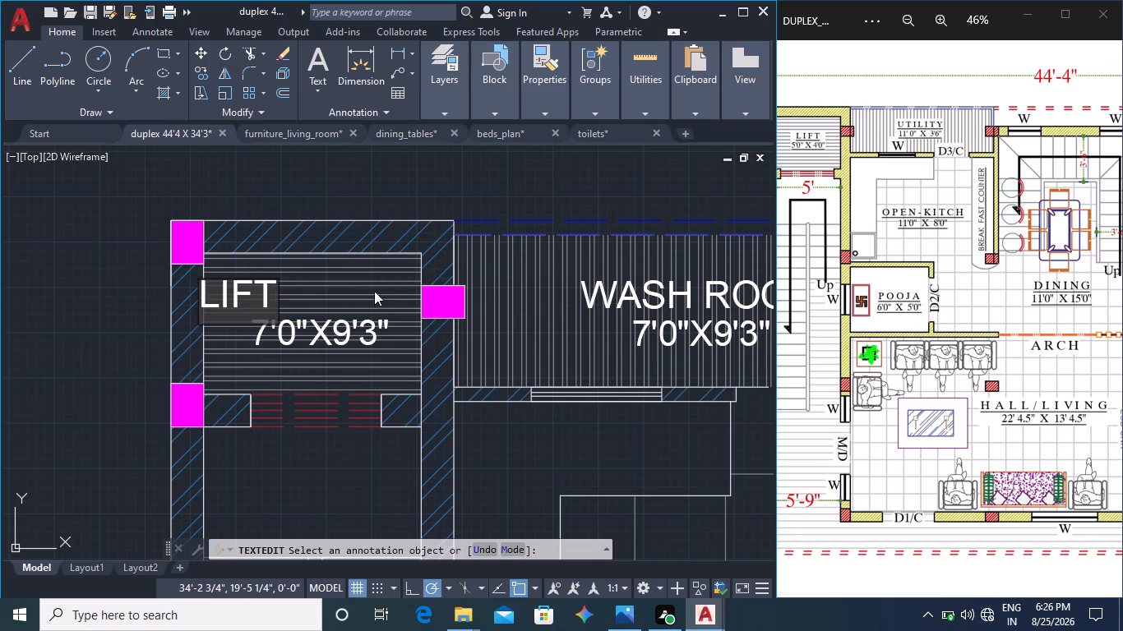
pyautogui.click(353, 293)
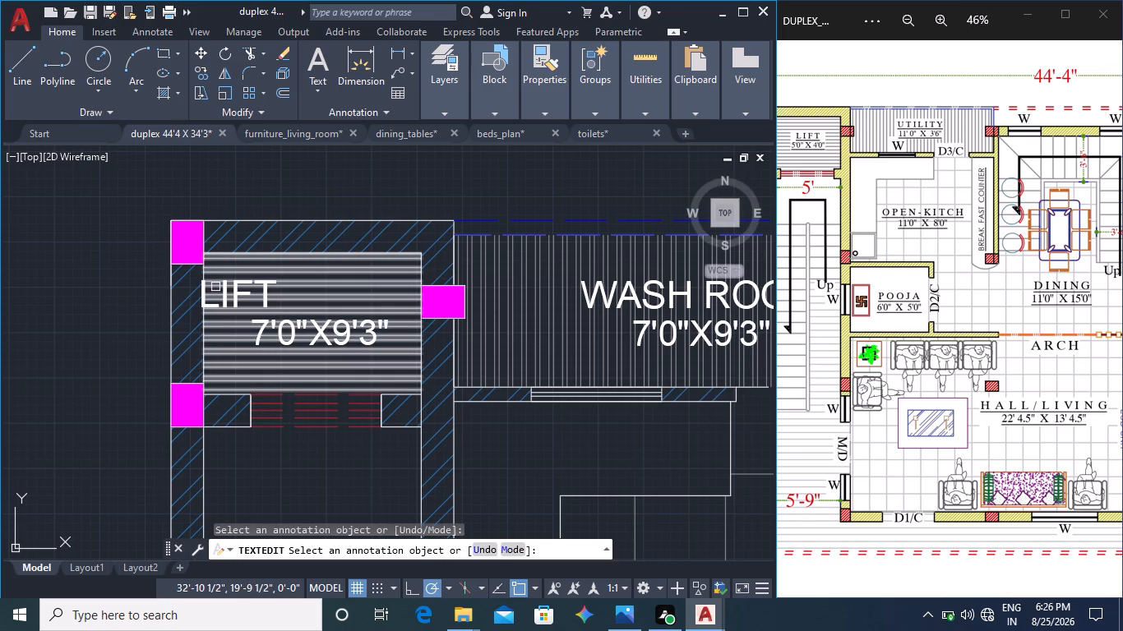
# Change the size label under "LIFT" to 5'0"X4'0".
pyautogui.click(282, 340)
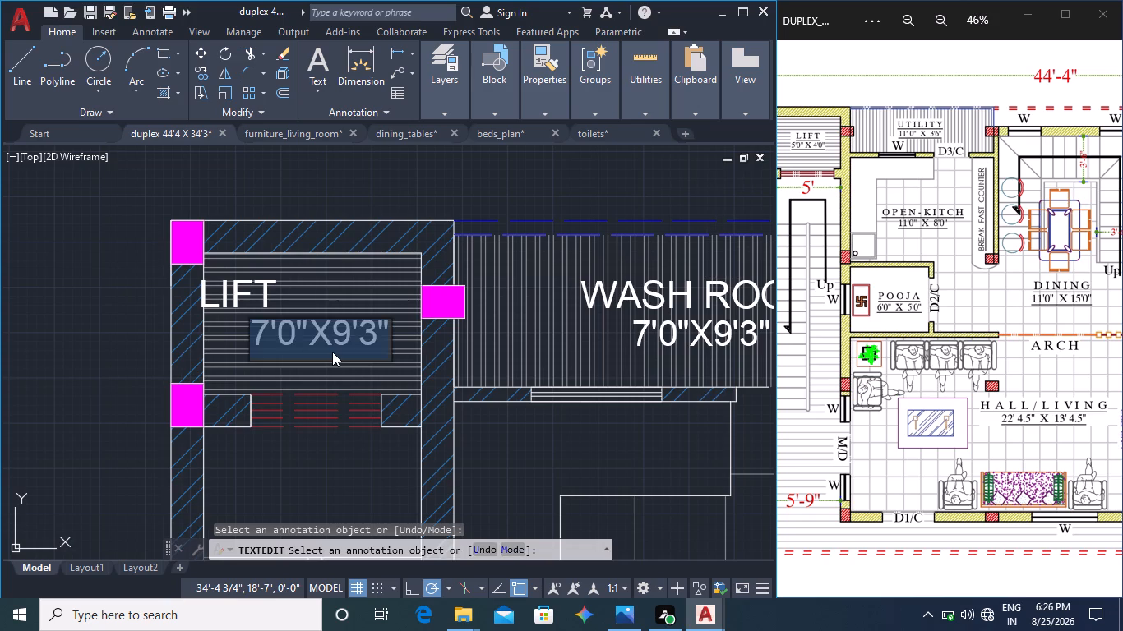
pyautogui.press('BackSpace')
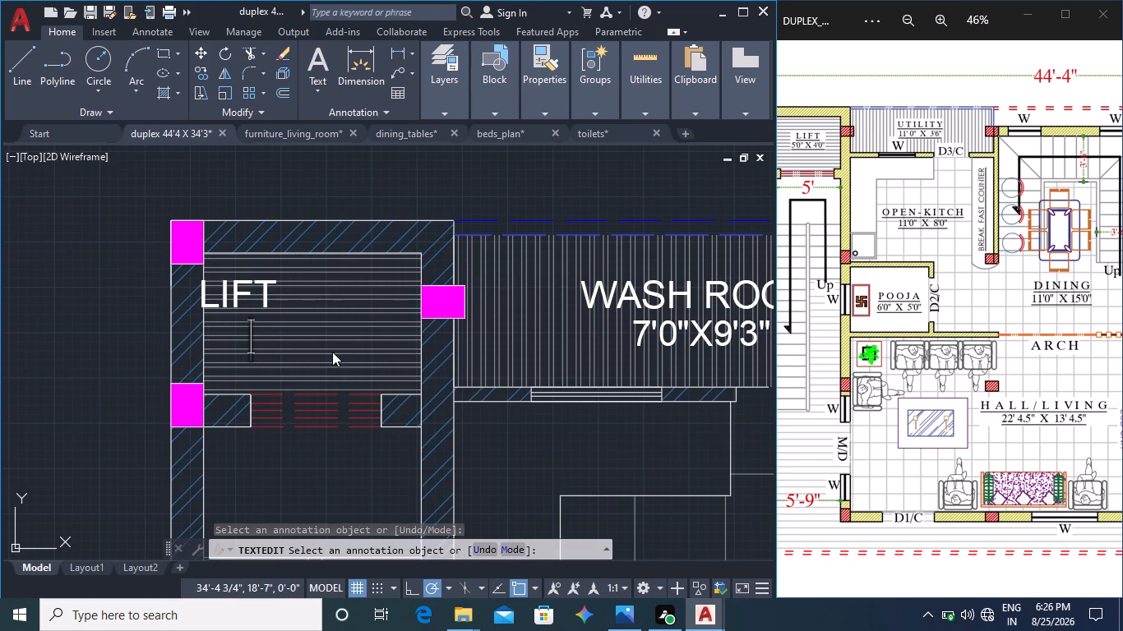
pyautogui.write('5\'0"')
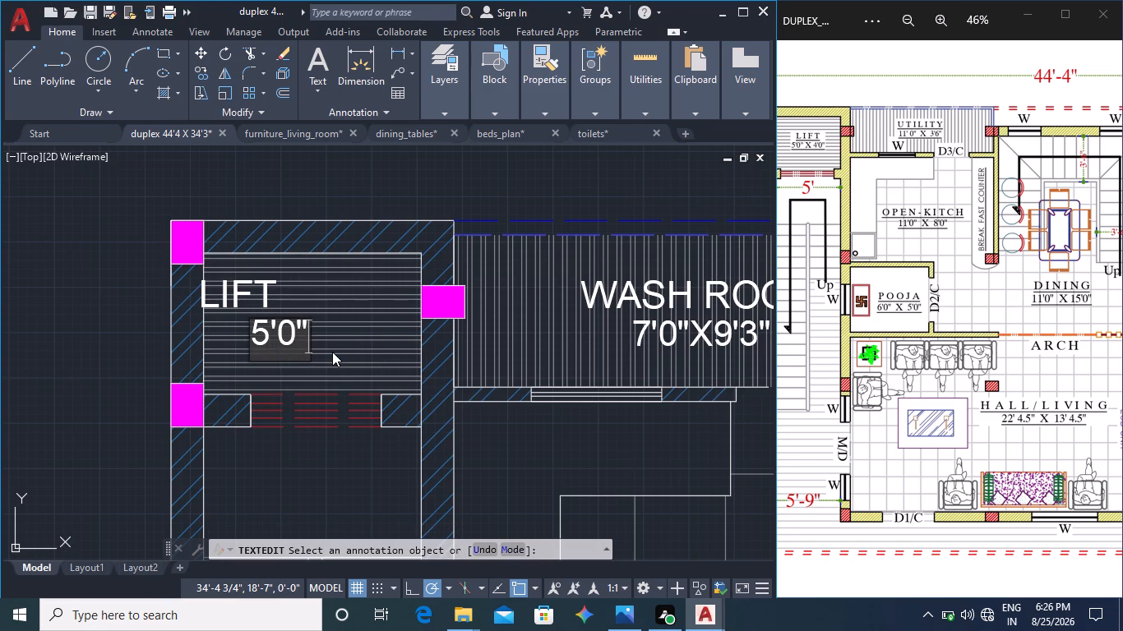
pyautogui.write("X4'")
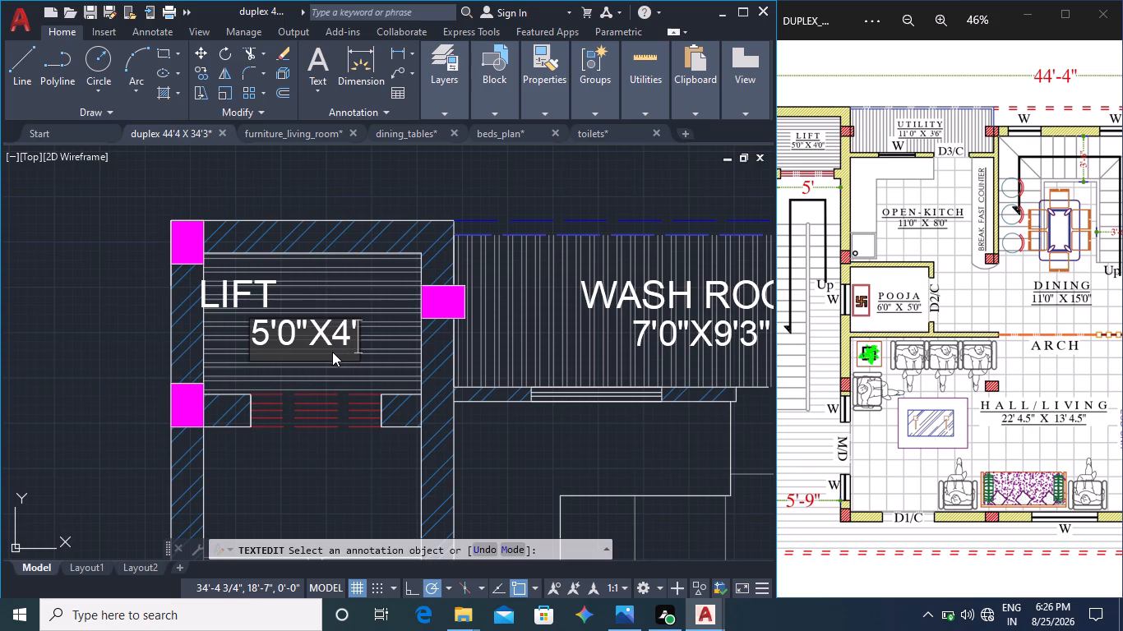
pyautogui.write('0"')
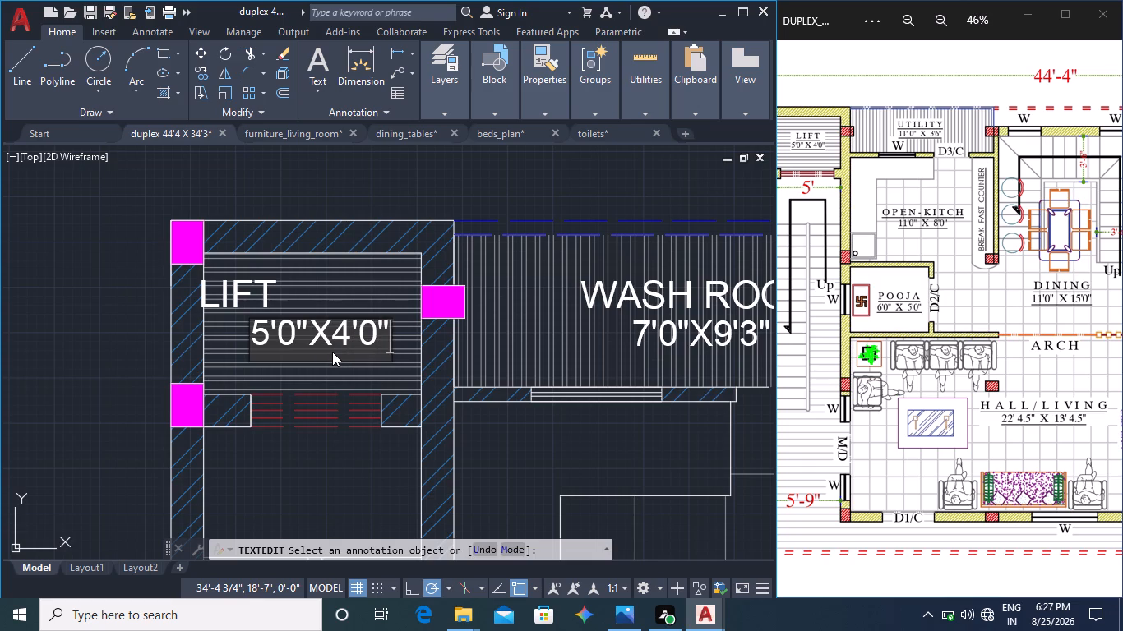
pyautogui.click(321, 368)
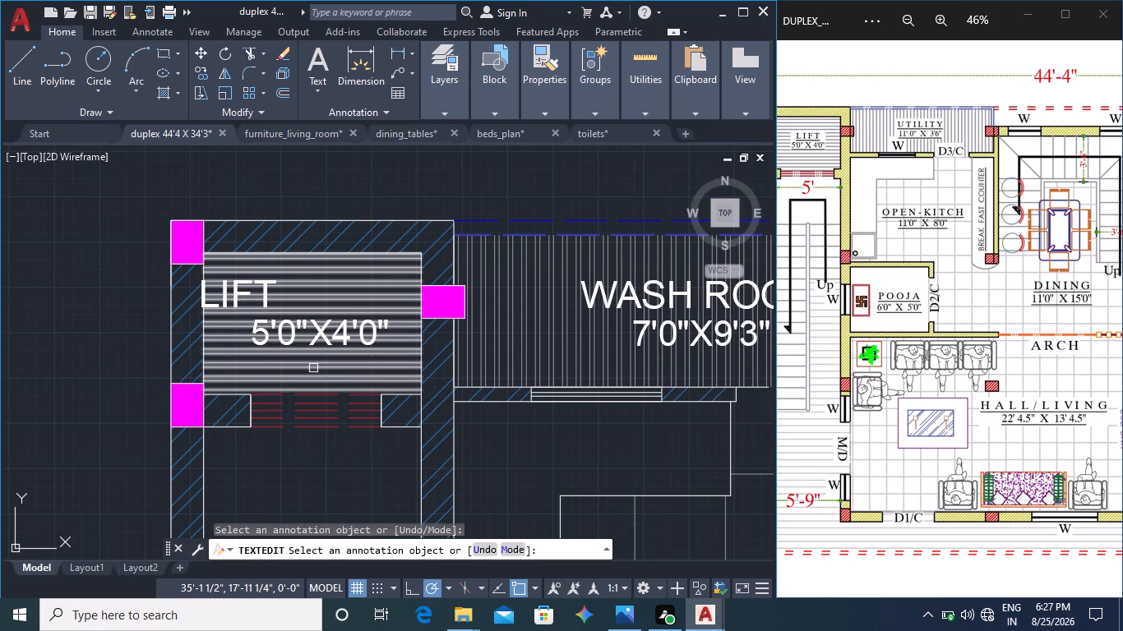
# Move the "LIFT" label inside the hatched lift shaft so it sits centred just above its 5'0"X4'0" size label.
pyautogui.click(232, 298)
pyautogui.press('Escape')
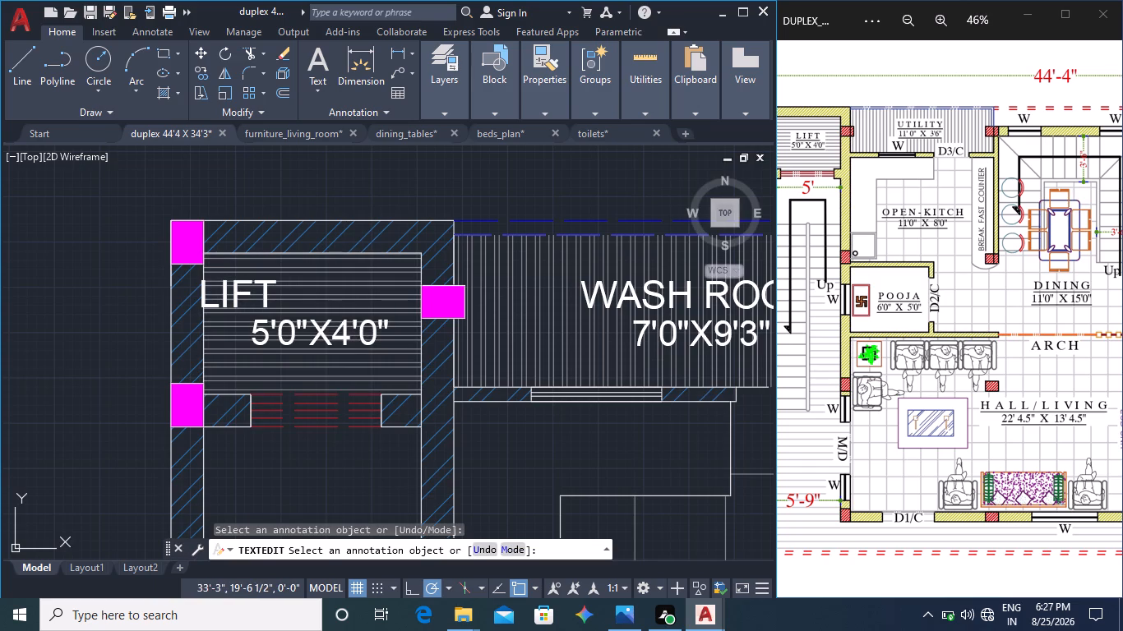
pyautogui.press('Escape')
pyautogui.click(227, 299)
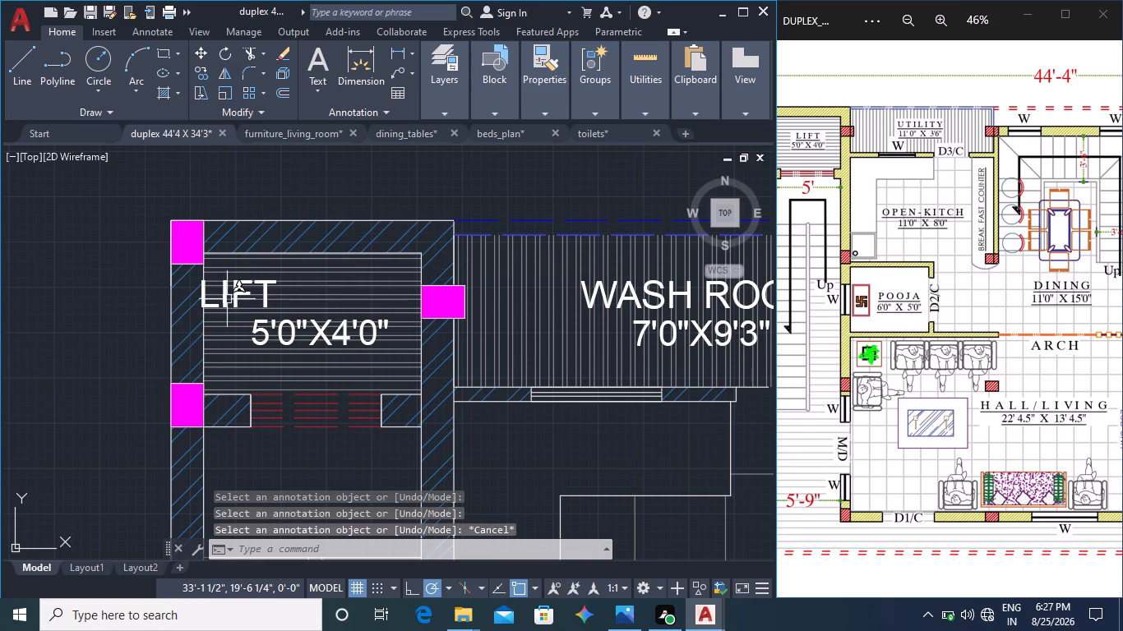
pyautogui.click(197, 311)
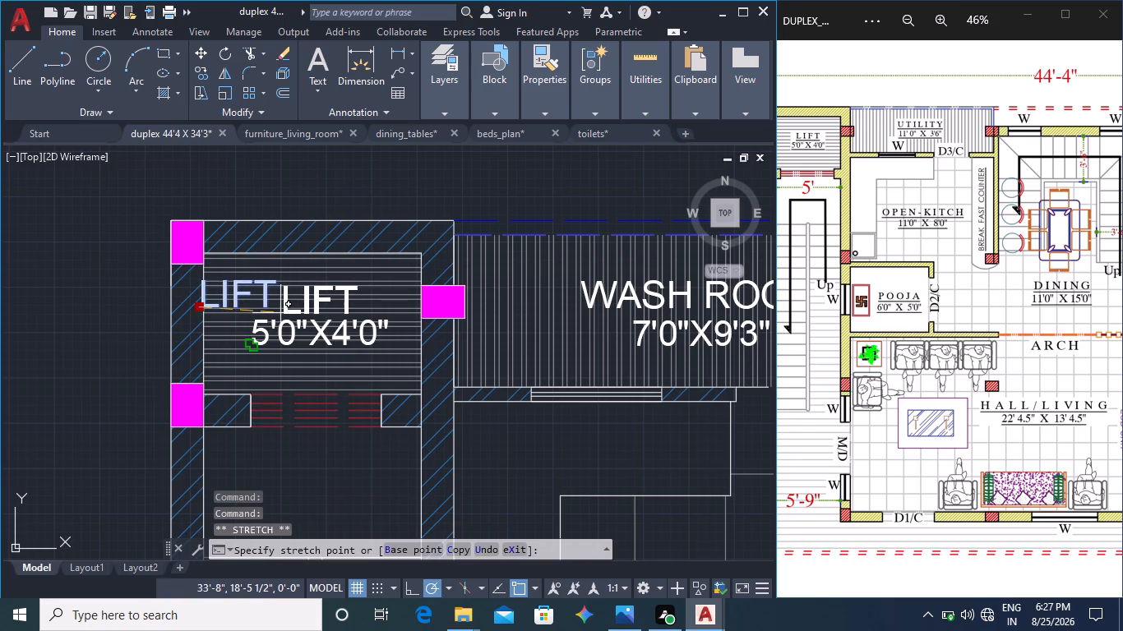
pyautogui.click(284, 313)
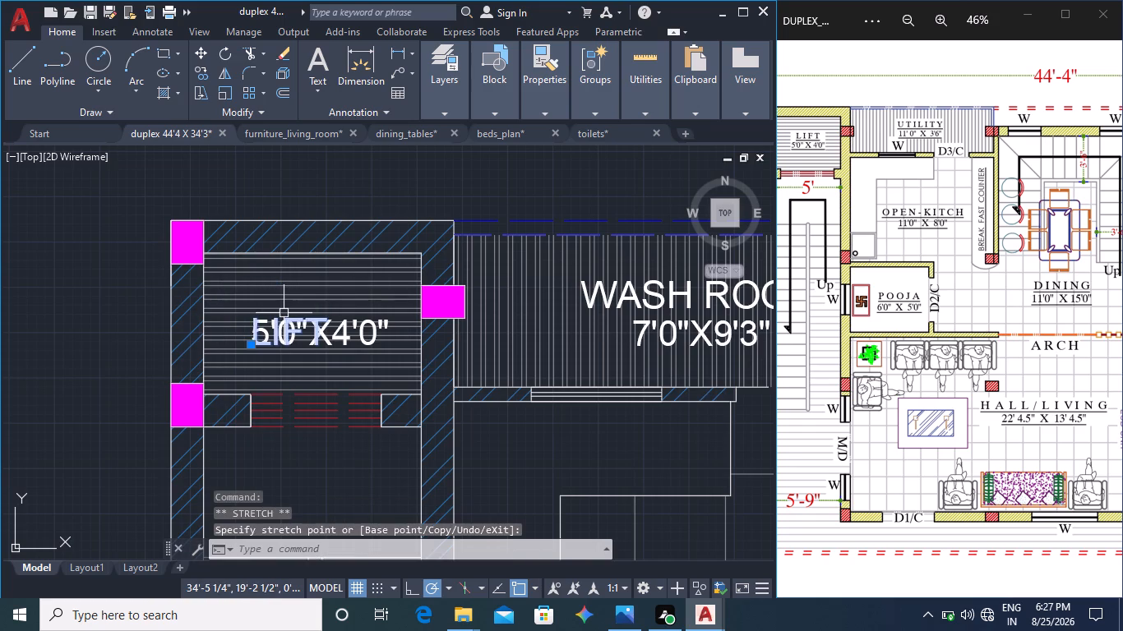
pyautogui.click(253, 348)
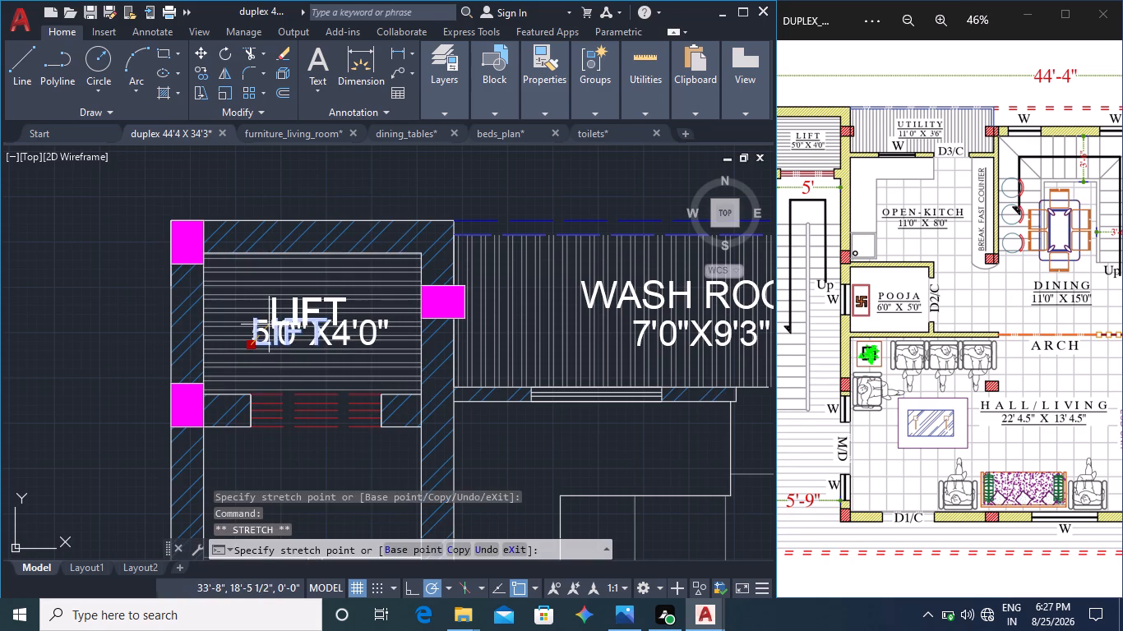
pyautogui.click(285, 309)
pyautogui.scroll(3, 261, 337)
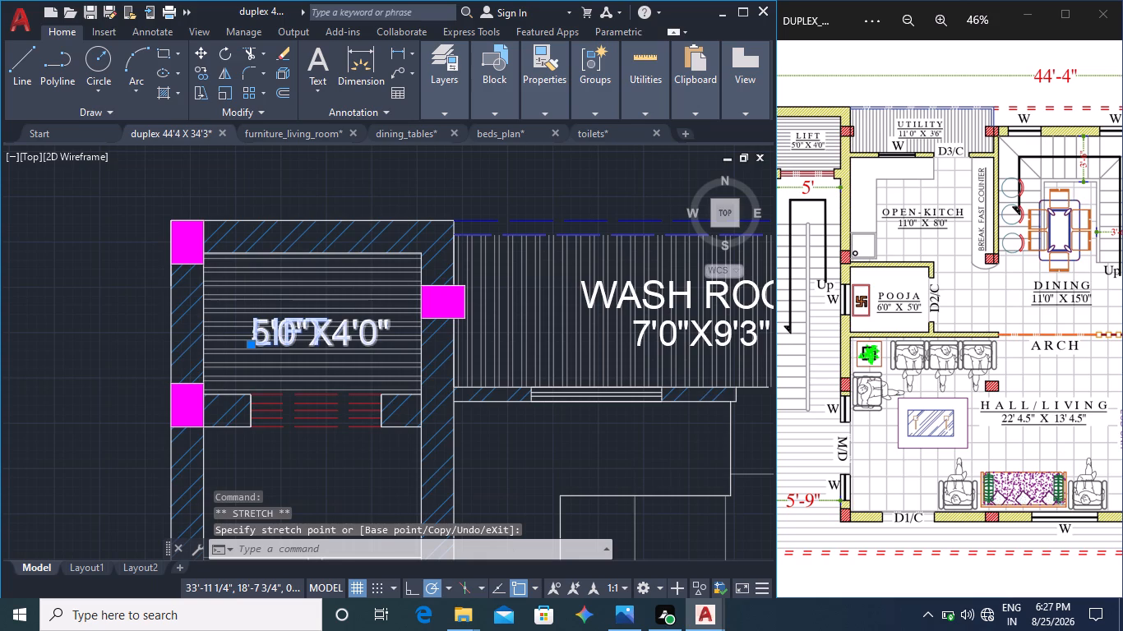
pyautogui.click(232, 359)
pyautogui.scroll(1, 307, 264)
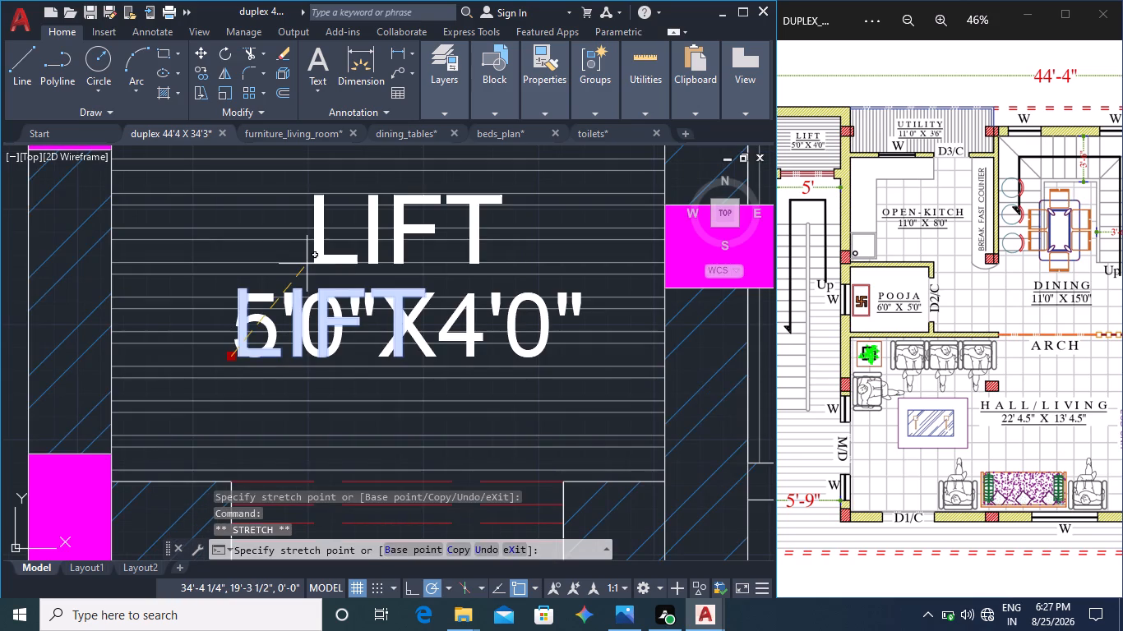
pyautogui.click(307, 264)
pyautogui.scroll(-3, 329, 317)
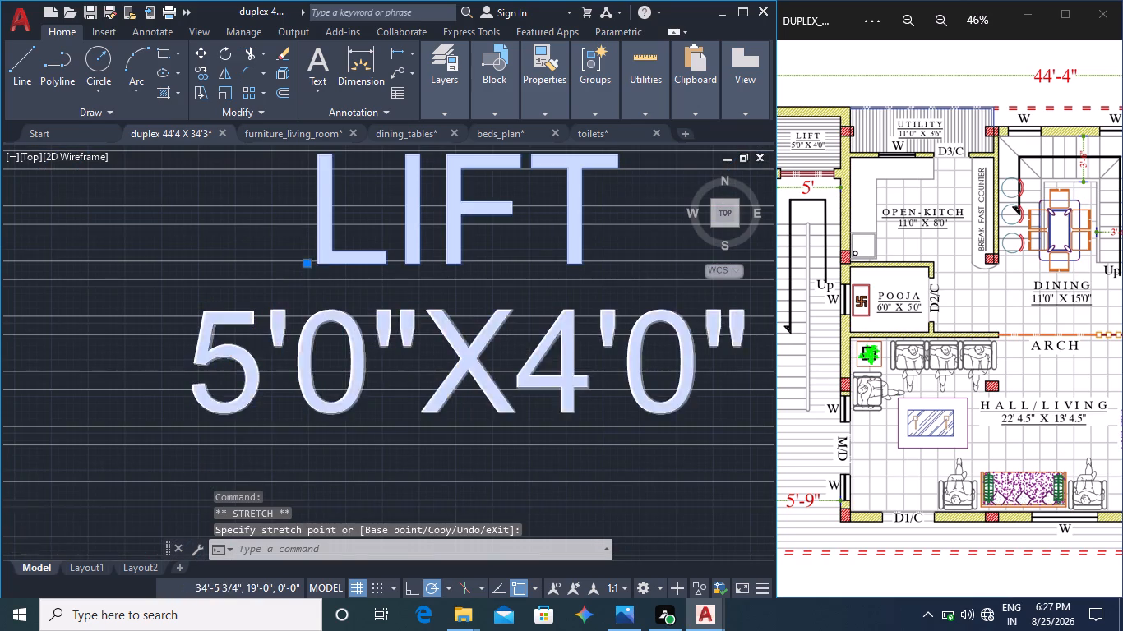
pyautogui.press('Escape')
pyautogui.press('Escape')
# Apply a wipeout Text Mask to the "LIFT" label and its 5'0"X4'0" size label over the shaft hatch.
pyautogui.scroll(-1, 404, 395)
pyautogui.moveTo(406, 394); pyautogui.dragTo(340, 380, button='middle')
pyautogui.click(342, 352)
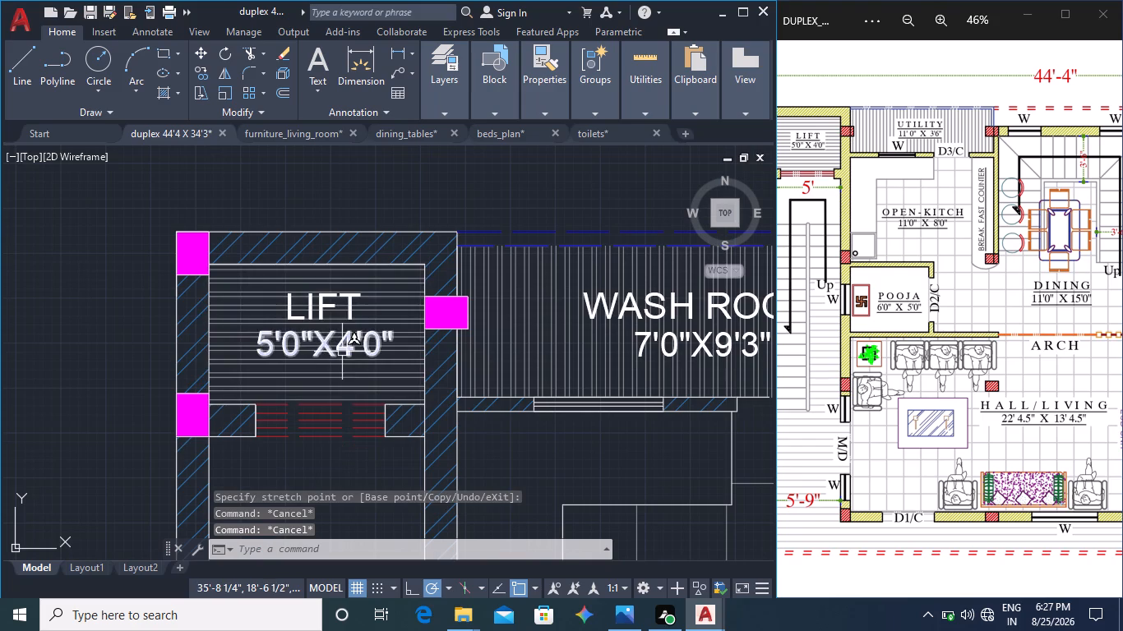
pyautogui.click(354, 305)
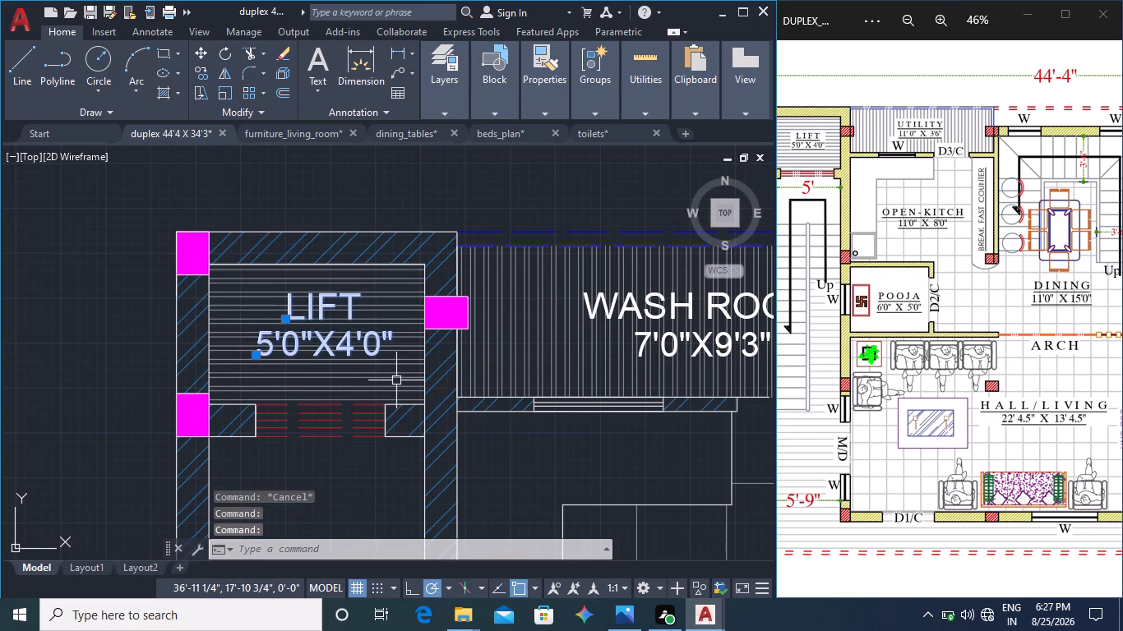
pyautogui.write('TEXT')
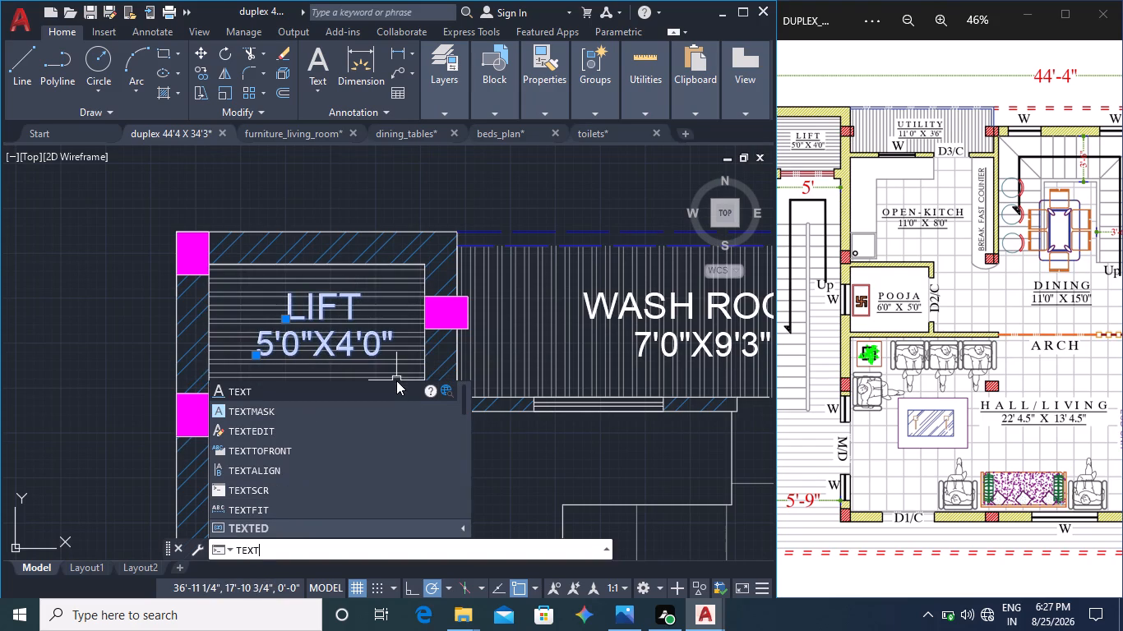
pyautogui.click(251, 412)
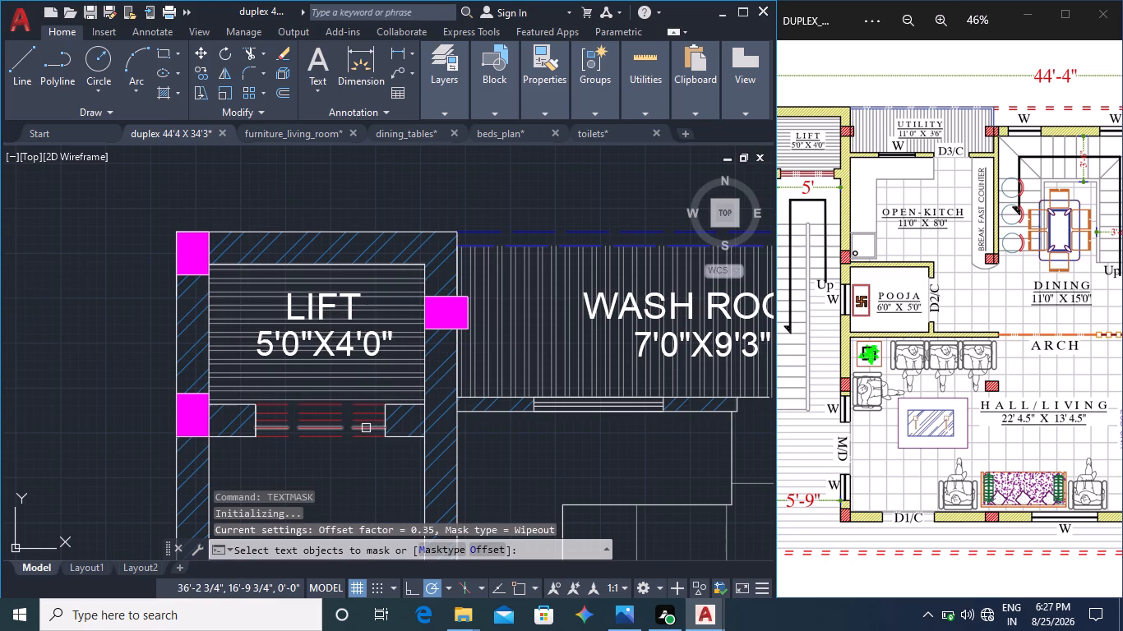
pyautogui.click(346, 337)
pyautogui.click(349, 311)
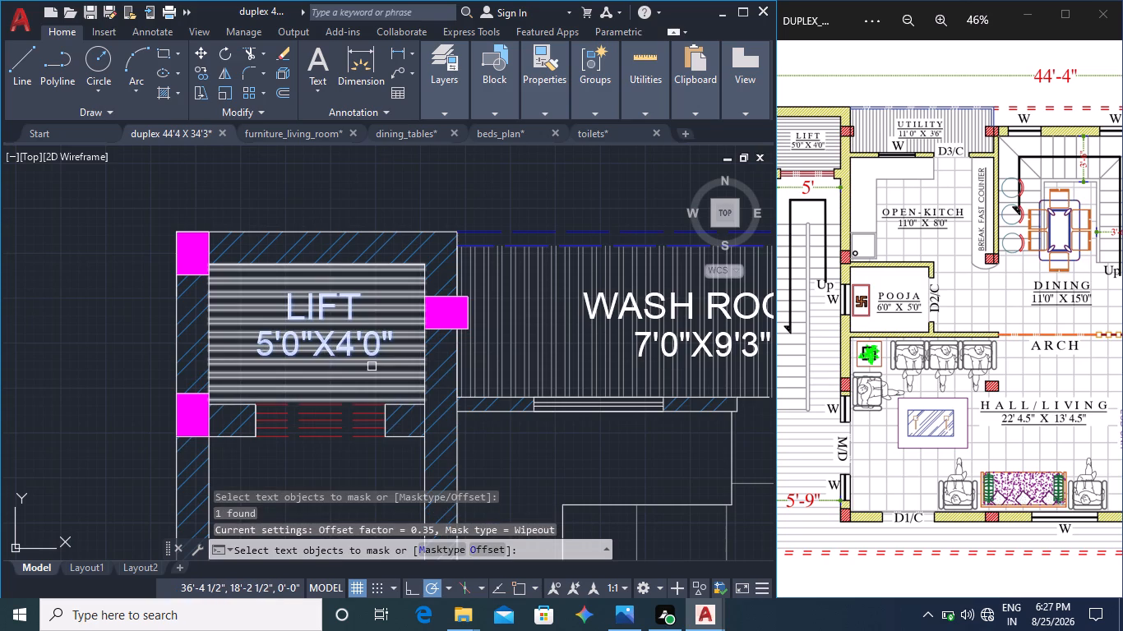
pyautogui.press('Return')
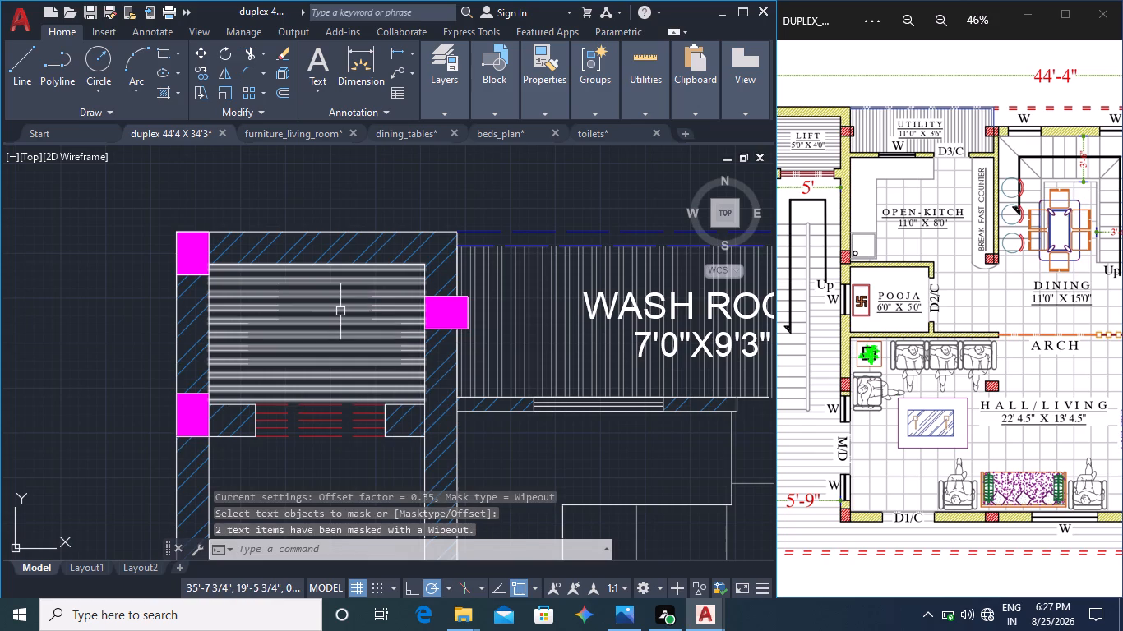
pyautogui.press('Escape')
pyautogui.scroll(2, 316, 321)
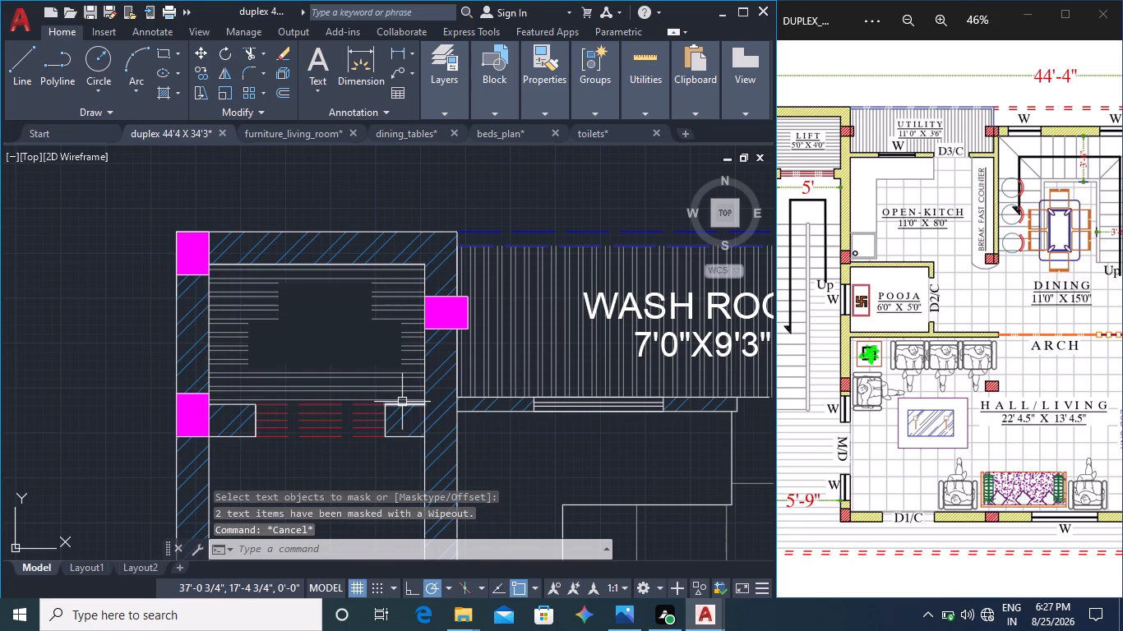
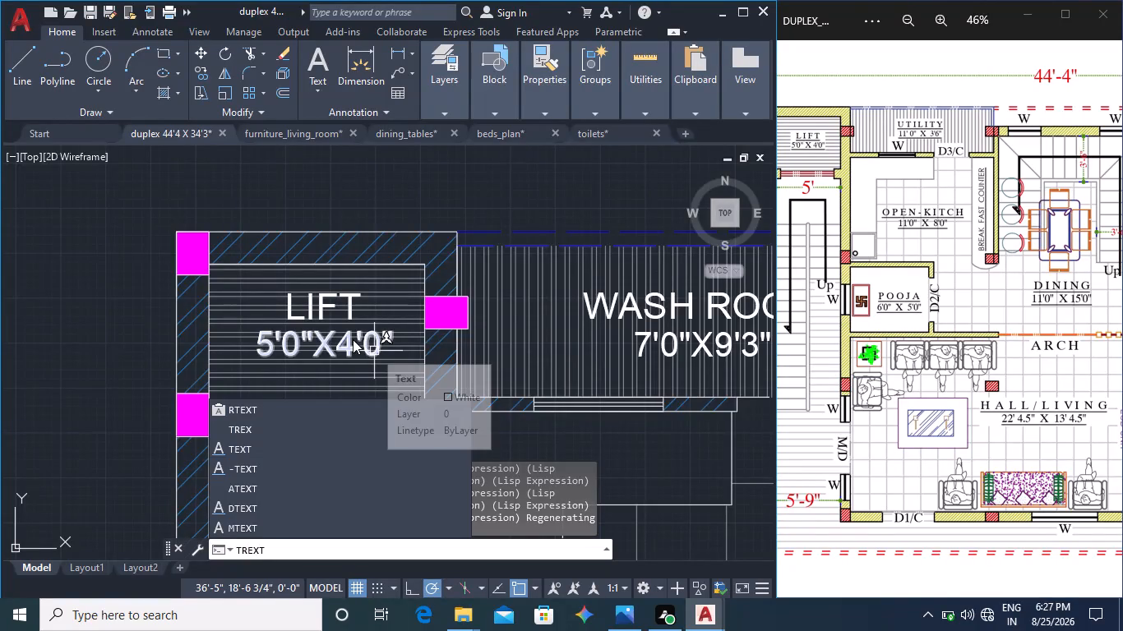
# Replace the WASH ROOM label in the hatched area beside the lift with UTILITY.
pyautogui.press('Escape')
pyautogui.press('Escape')
pyautogui.press('Escape')
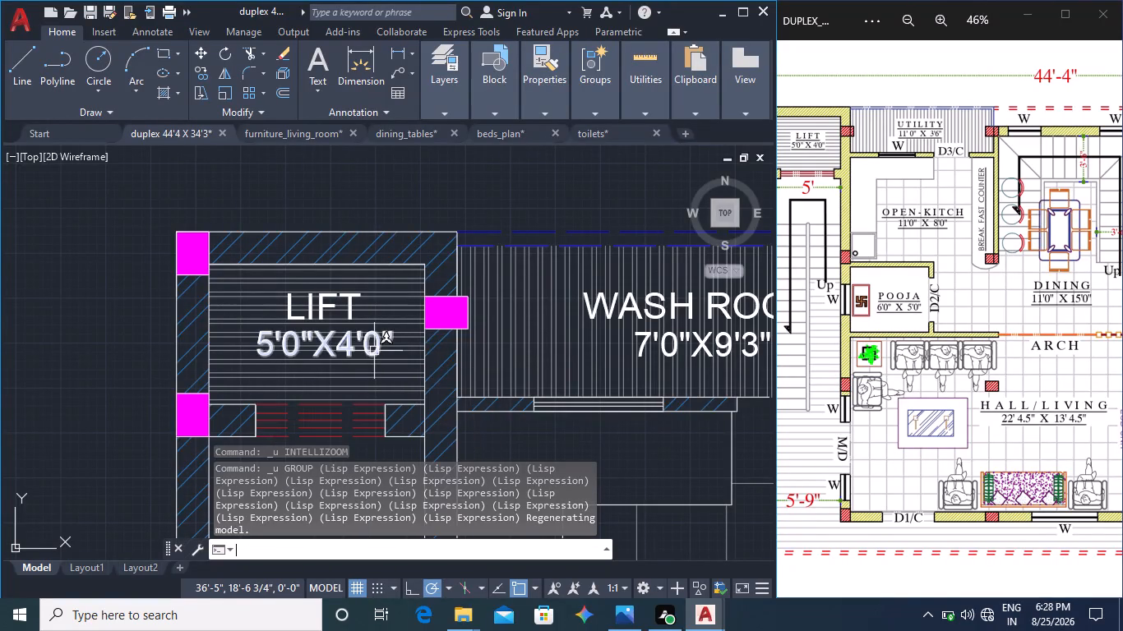
pyautogui.press('Escape')
pyautogui.keyDown('ctrl'); pyautogui.moveTo(615, 414); pyautogui.dragTo(438, 426, button='middle'); pyautogui.keyUp('ctrl')
pyautogui.keyDown('ctrl'); pyautogui.moveTo(508, 448); pyautogui.dragTo(460, 471, button='middle'); pyautogui.keyUp('ctrl')
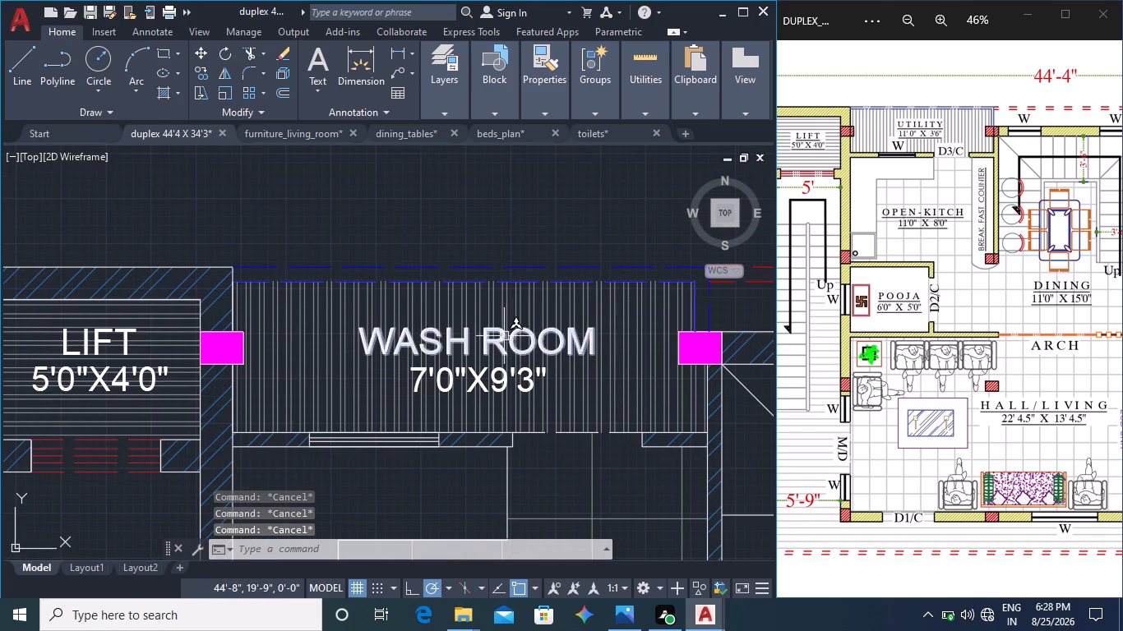
pyautogui.keyDown('ctrl'); pyautogui.doubleClick(501, 339); pyautogui.keyUp('ctrl')
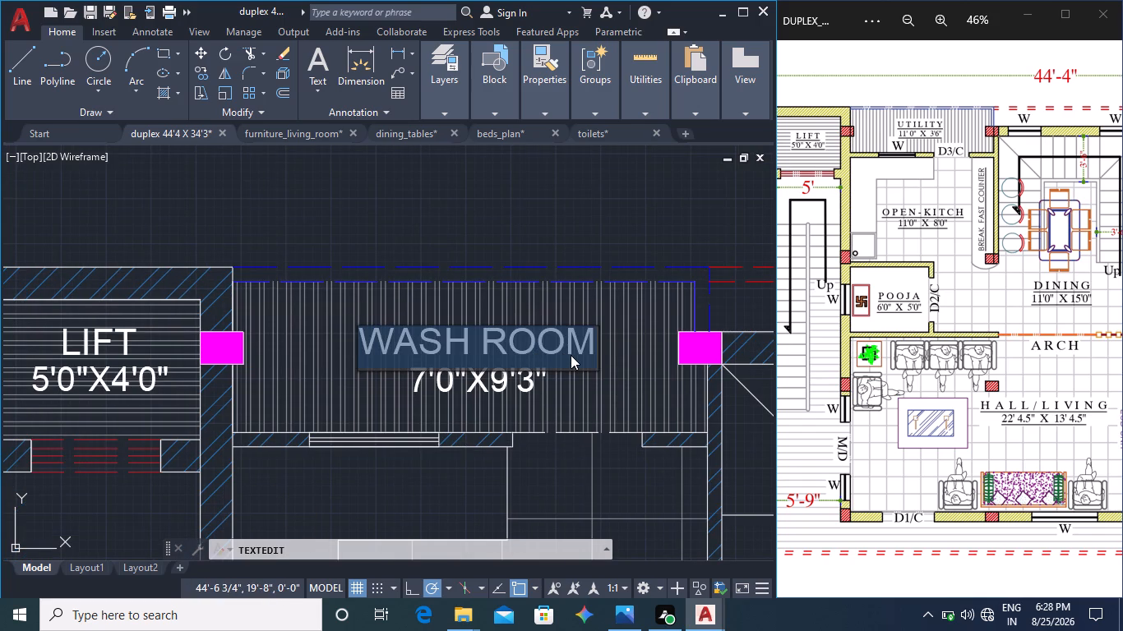
pyautogui.press('BackSpace')
pyautogui.write('UTILITY')
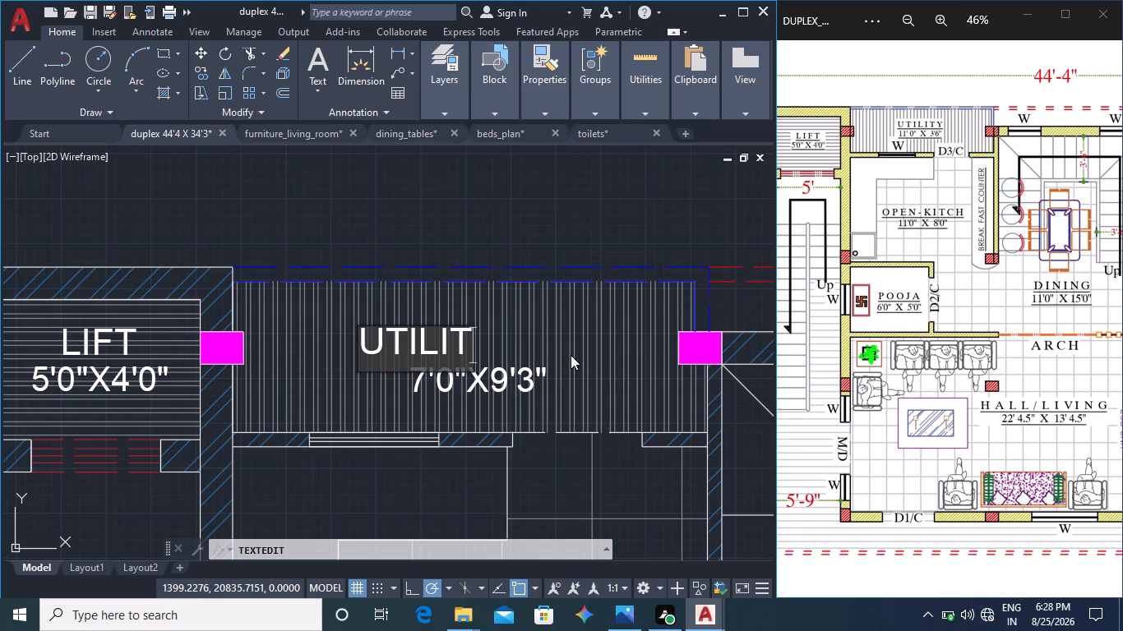
pyautogui.keyDown('ctrl'); pyautogui.click(522, 349); pyautogui.keyUp('ctrl')
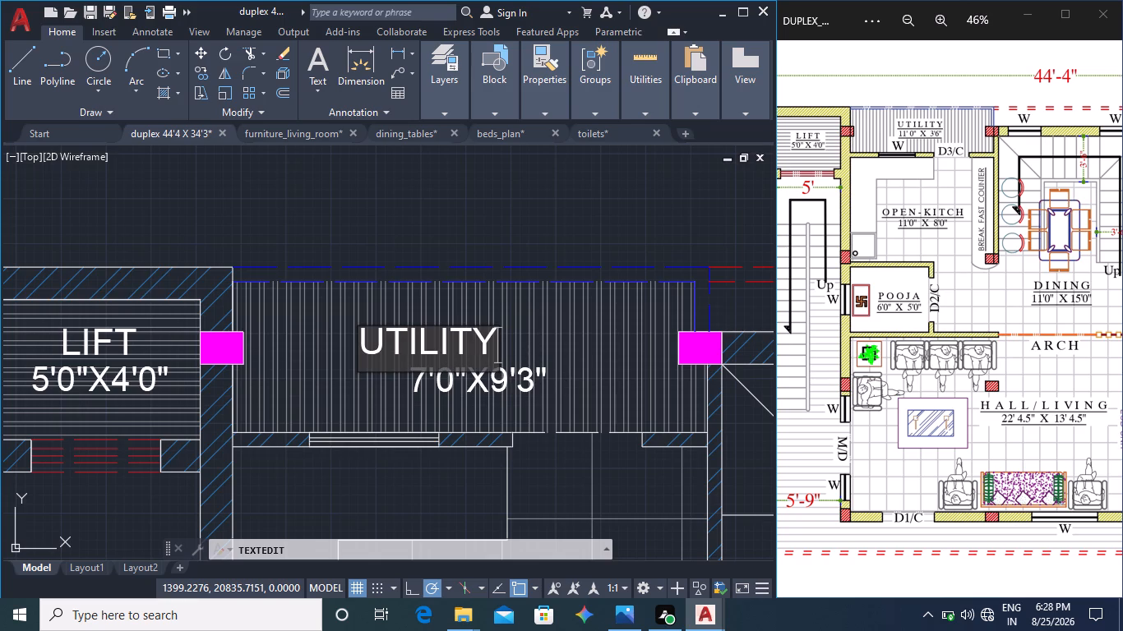
# Change the size text under the UTILITY label to 11'0"X3'6".
pyautogui.keyDown('ctrl'); pyautogui.doubleClick(526, 385); pyautogui.keyUp('ctrl')
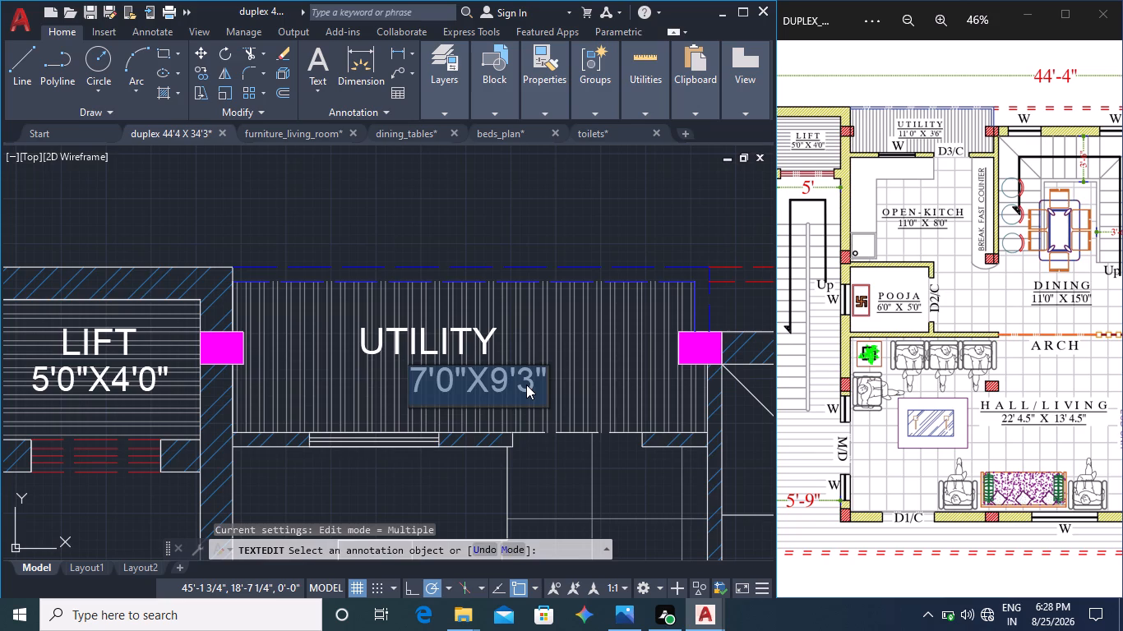
pyautogui.press('BackSpace')
pyautogui.write("11'")
pyautogui.write('0"')
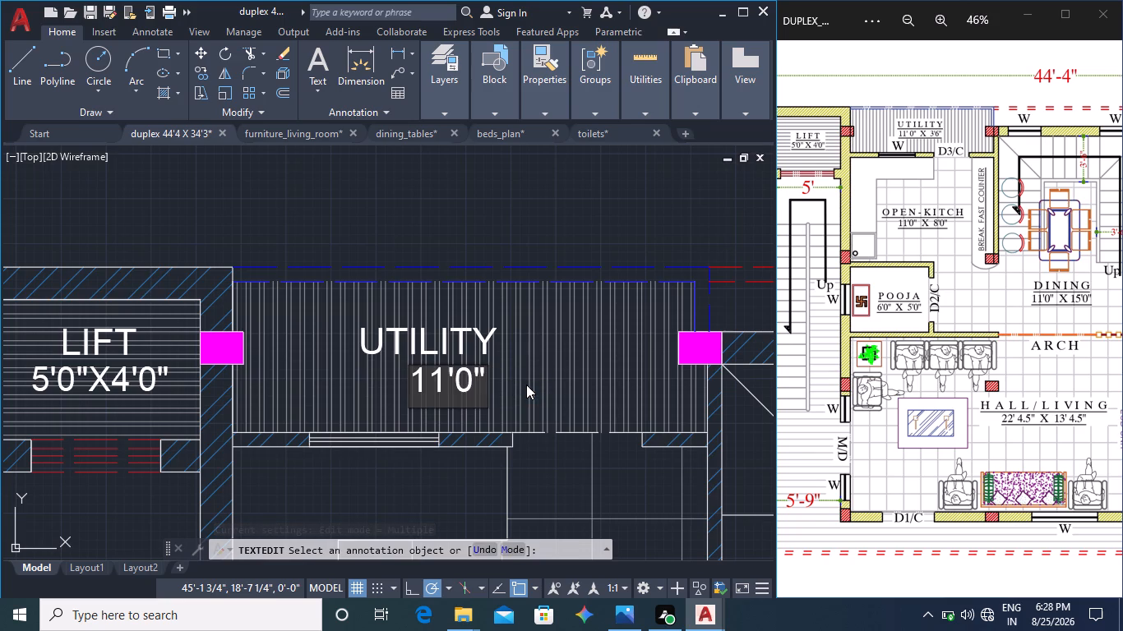
pyautogui.press('x')
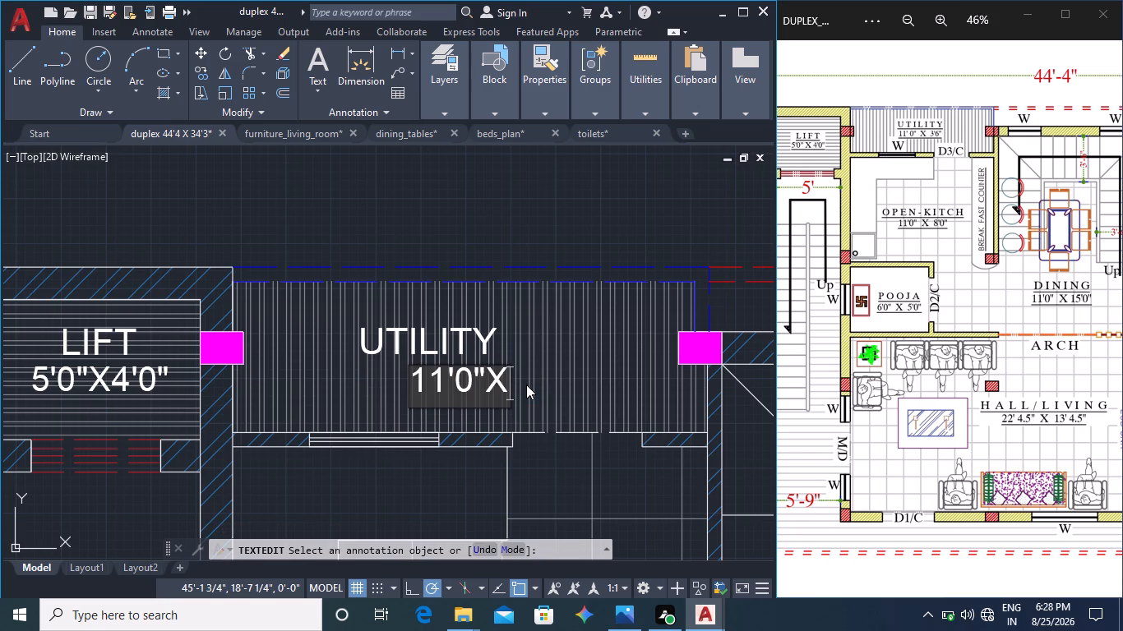
pyautogui.write("3'")
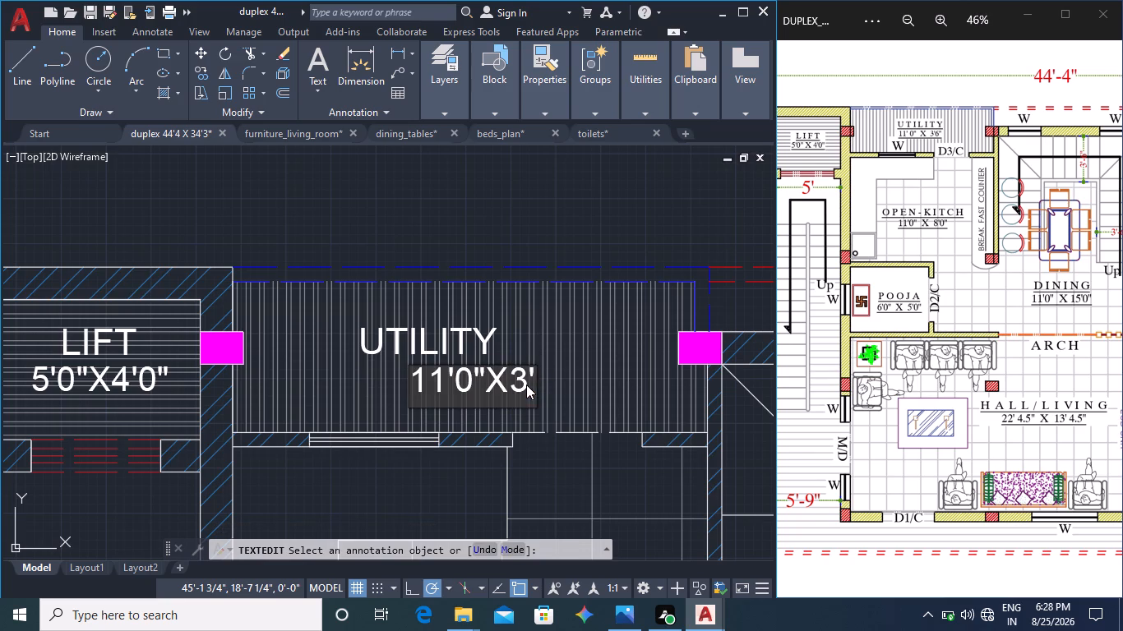
pyautogui.write('6"')
pyautogui.click(586, 417)
pyautogui.click(440, 352)
pyautogui.press('Escape')
pyautogui.press('Escape')
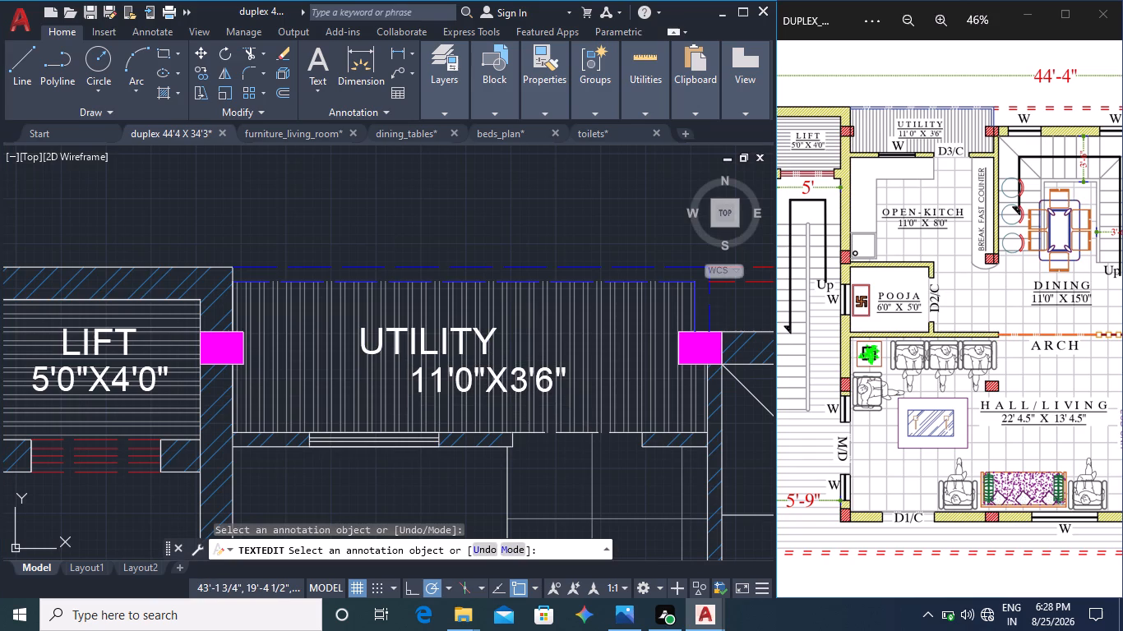
pyautogui.scroll(2, 457, 384)
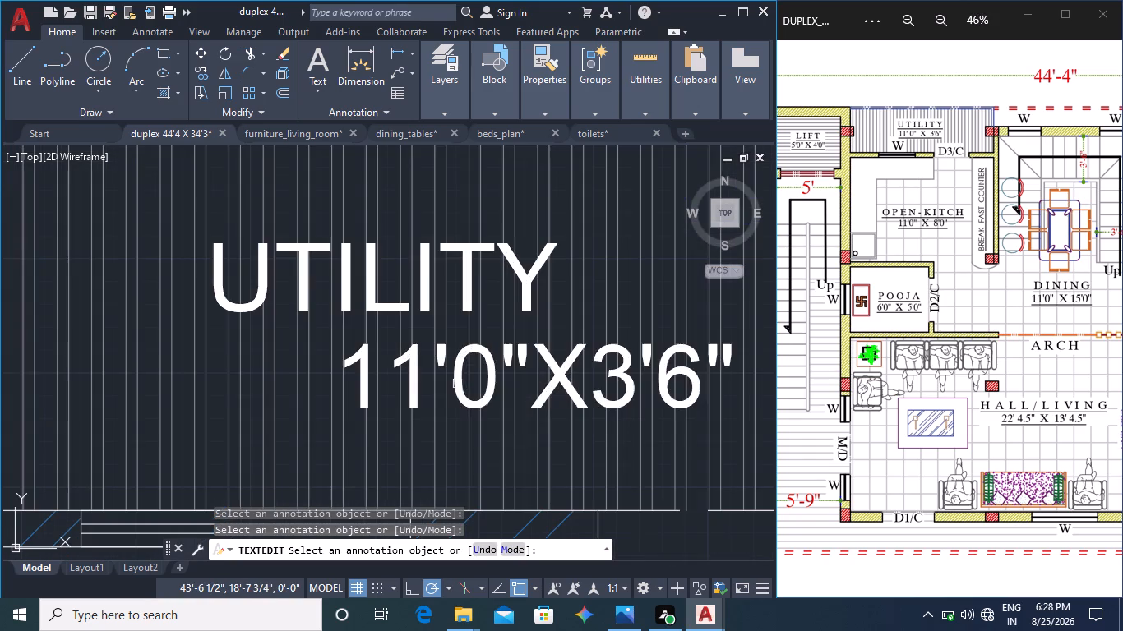
pyautogui.press('Escape')
pyautogui.press('Escape')
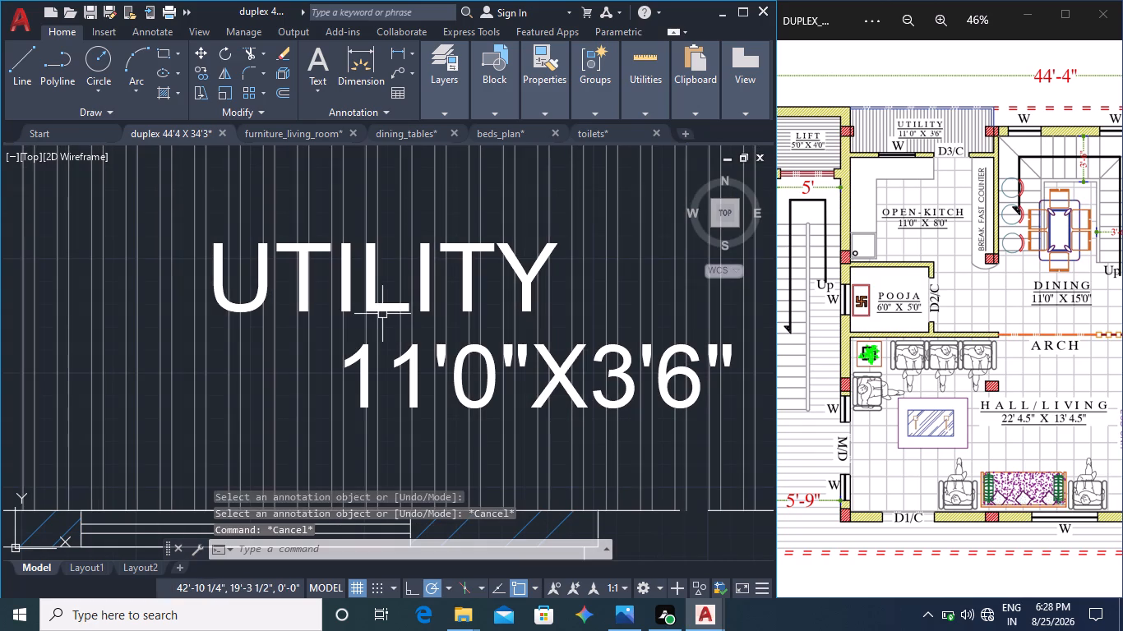
# Move the UTILITY label so that it sits centred directly above its 11'0"X3'6" size text.
pyautogui.click(383, 308)
pyautogui.click(248, 300)
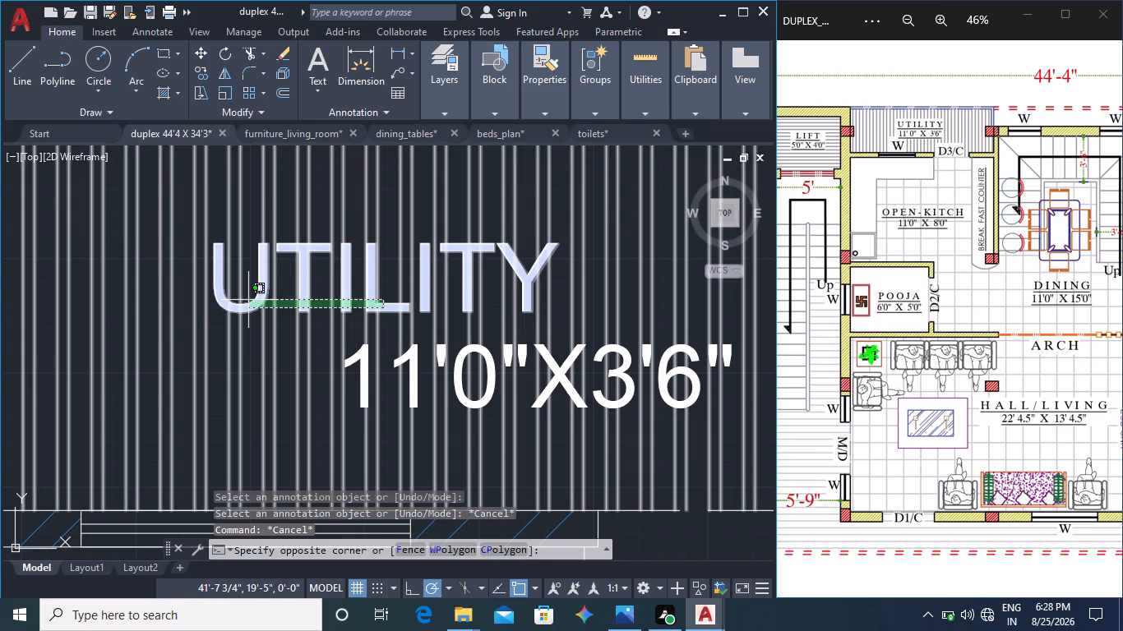
pyautogui.click(209, 315)
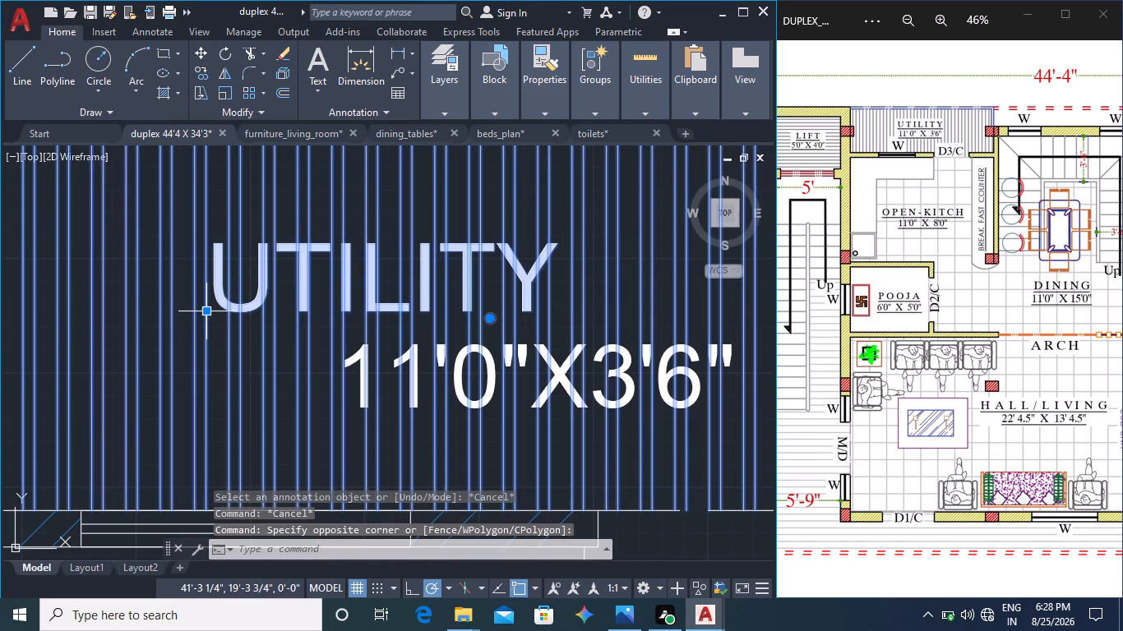
pyautogui.click(358, 322)
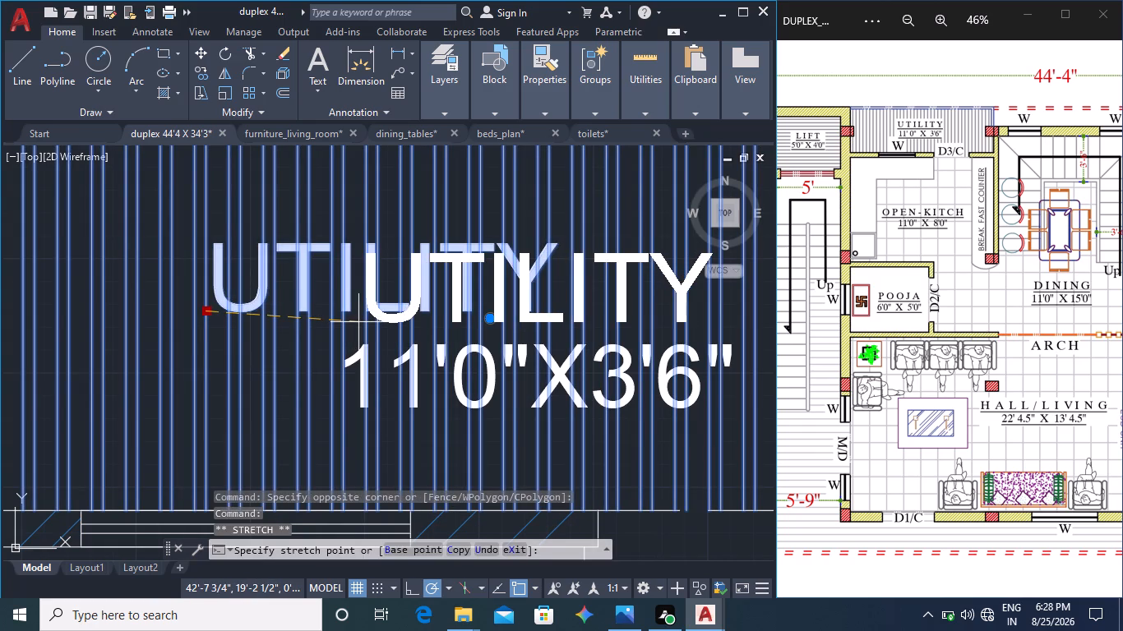
pyautogui.click(356, 323)
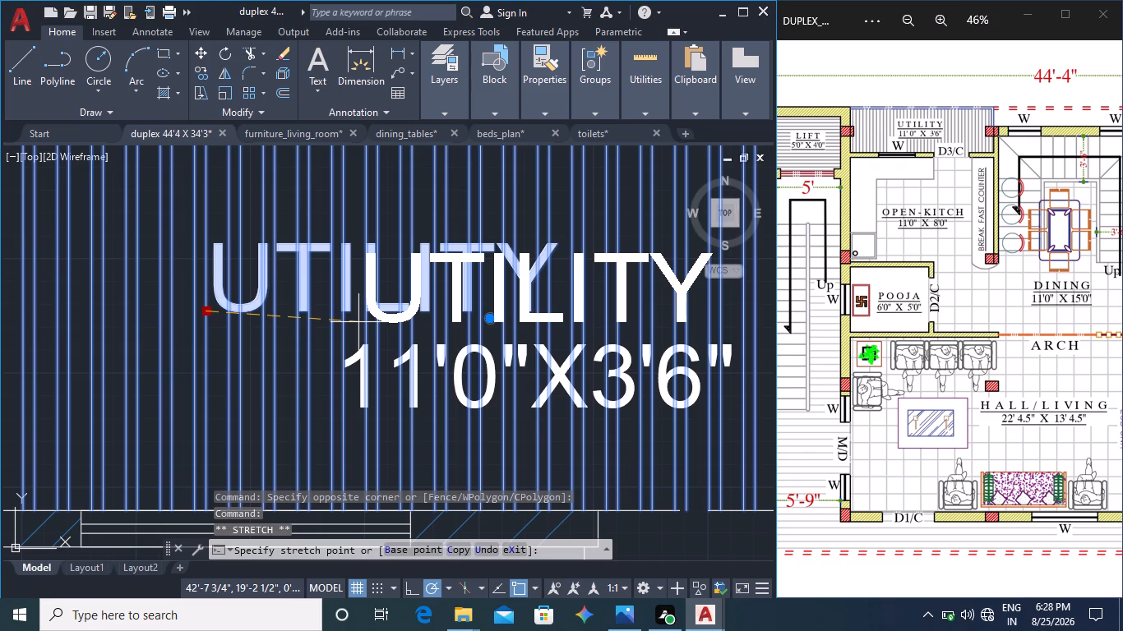
pyautogui.click(363, 324)
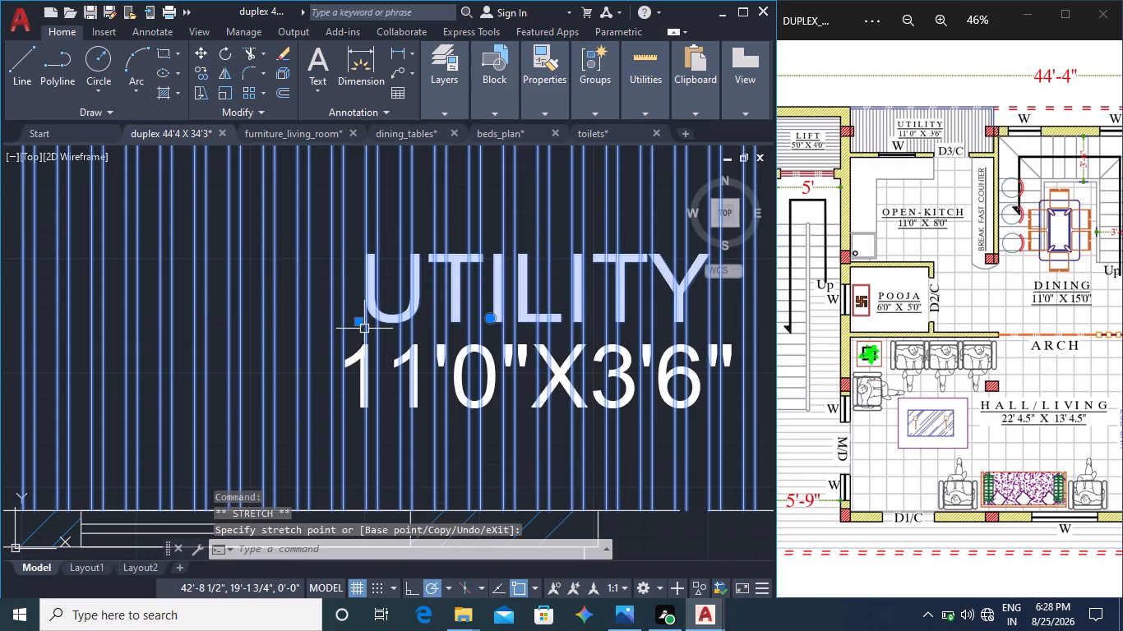
pyautogui.press('Escape')
pyautogui.press('Escape')
# Compare the kitchen, pooja and dining area labels in the drawing with the reference floor plan.
pyautogui.scroll(-4, 398, 369)
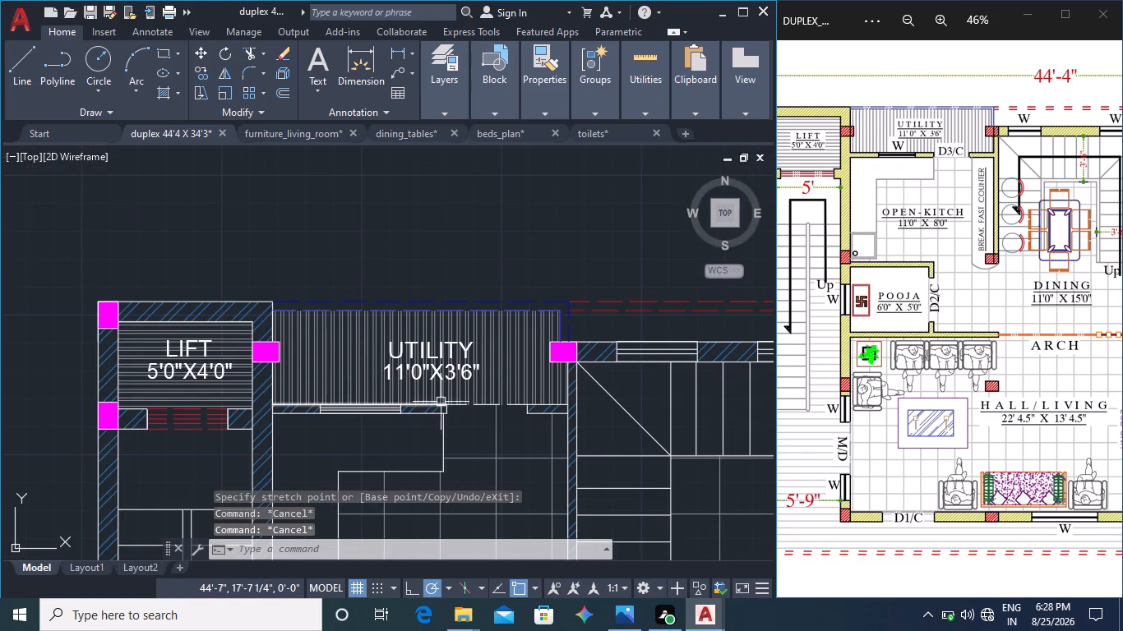
pyautogui.moveTo(442, 402); pyautogui.dragTo(393, 339, button='middle')
pyautogui.scroll(-1, 492, 386)
pyautogui.moveTo(505, 421); pyautogui.dragTo(492, 393, button='middle')
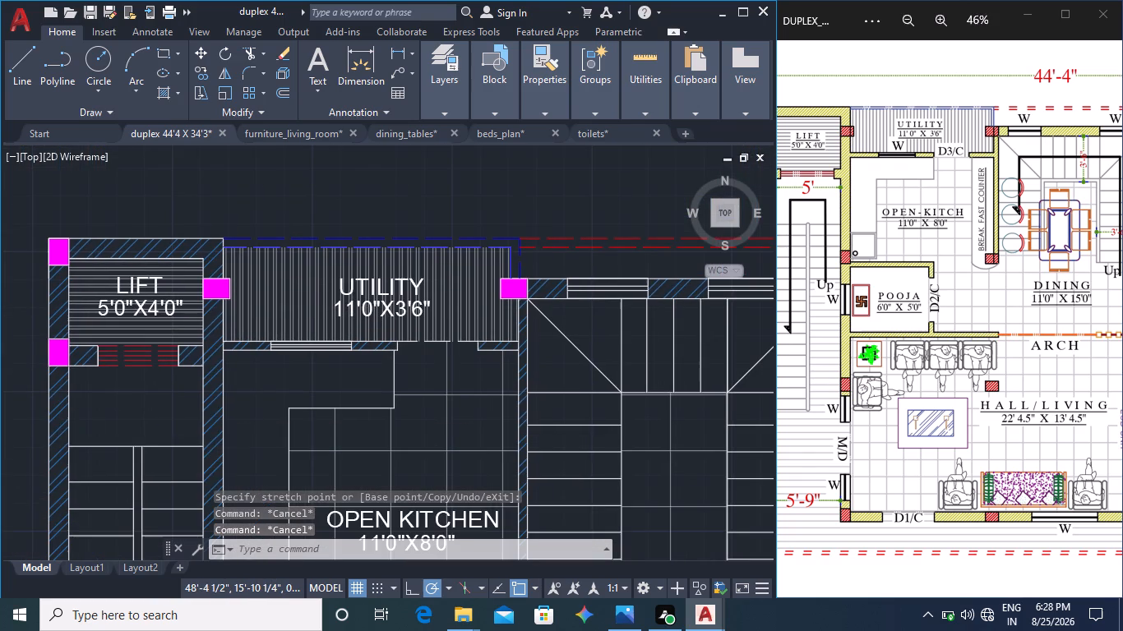
pyautogui.moveTo(492, 393); pyautogui.dragTo(488, 343, button='middle')
pyautogui.moveTo(500, 403); pyautogui.dragTo(478, 363, button='middle')
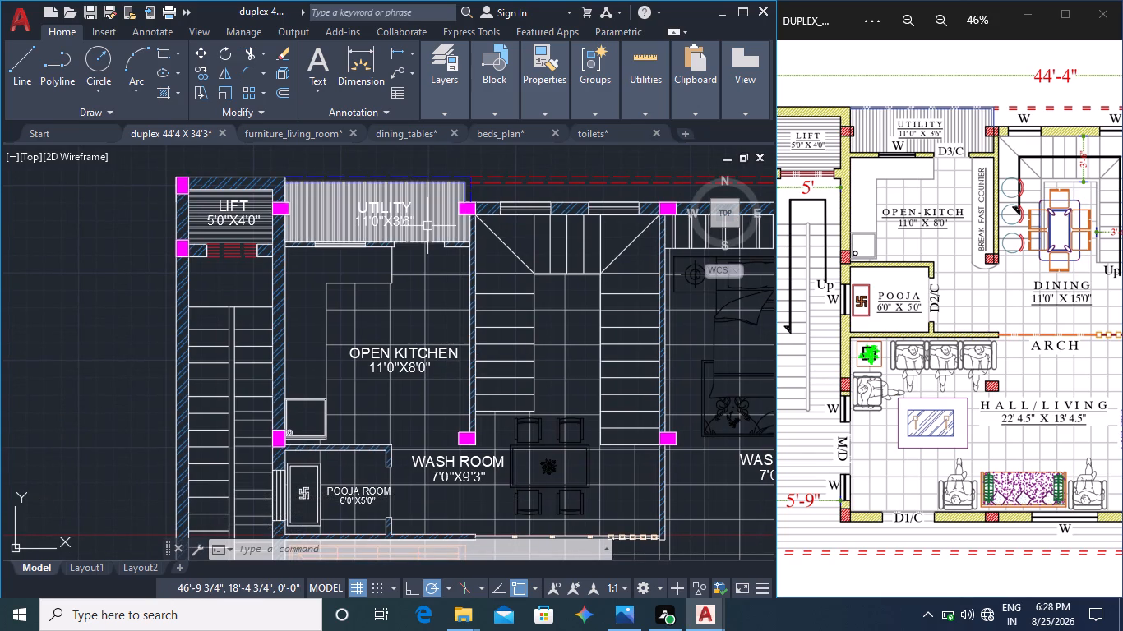
pyautogui.scroll(1, 388, 361)
pyautogui.scroll(-2, 867, 407)
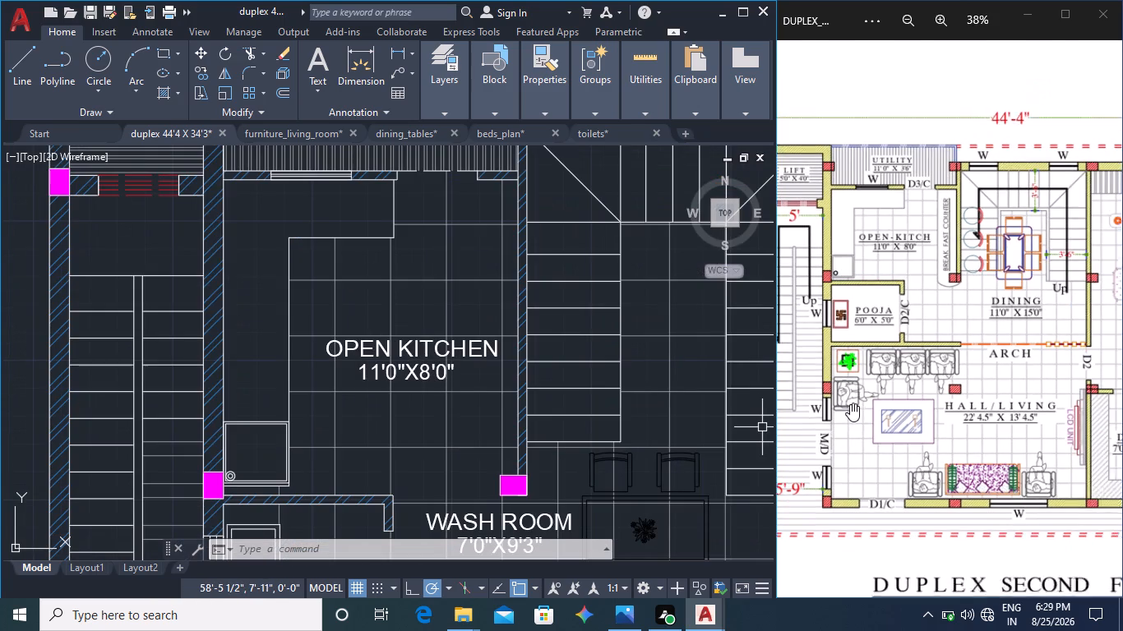
pyautogui.moveTo(840, 403); pyautogui.dragTo(891, 403, button='middle')
pyautogui.moveTo(819, 408); pyautogui.dragTo(873, 401, button='middle')
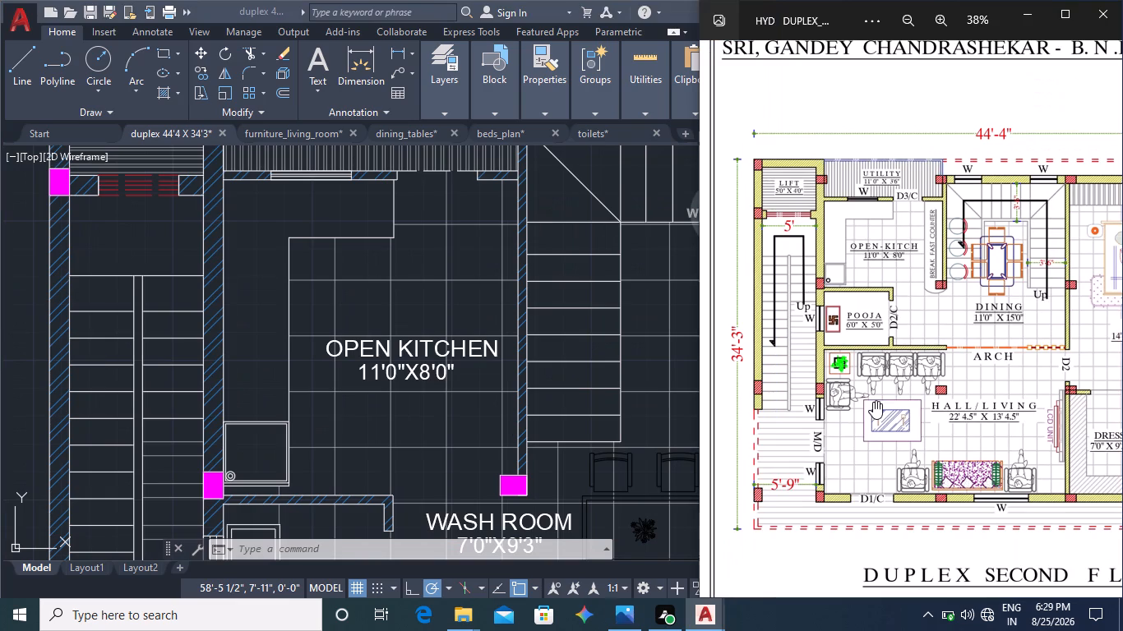
pyautogui.middleClick(512, 419)
pyautogui.moveTo(509, 422); pyautogui.dragTo(458, 408, button='middle')
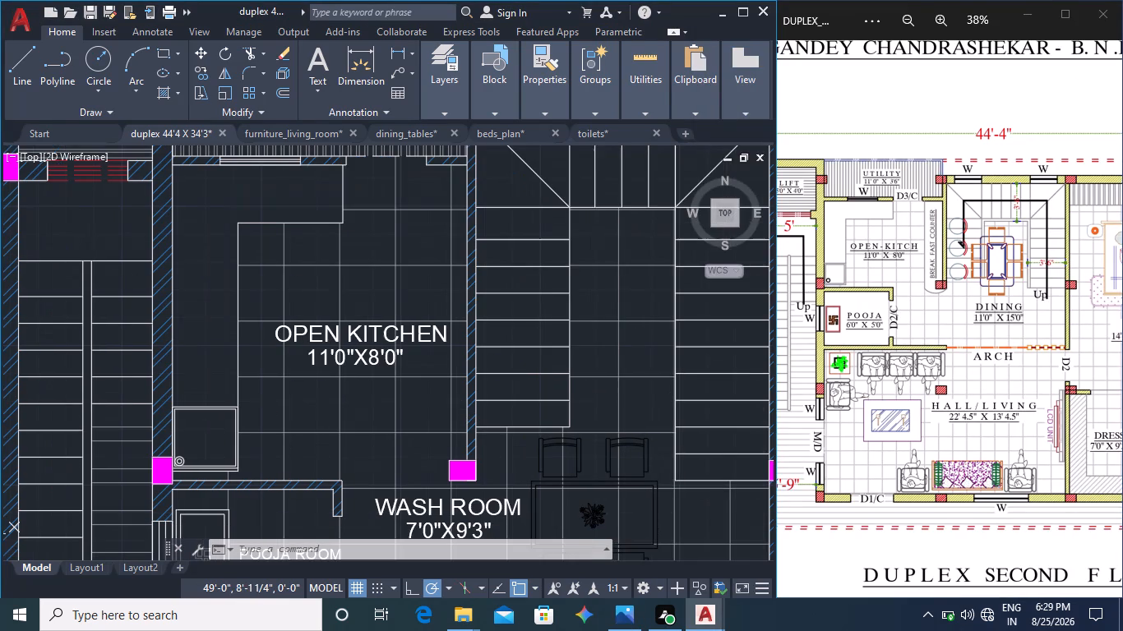
pyautogui.moveTo(537, 449); pyautogui.dragTo(438, 447, button='middle')
pyautogui.scroll(-2, 473, 437)
pyautogui.scroll(-2, 554, 456)
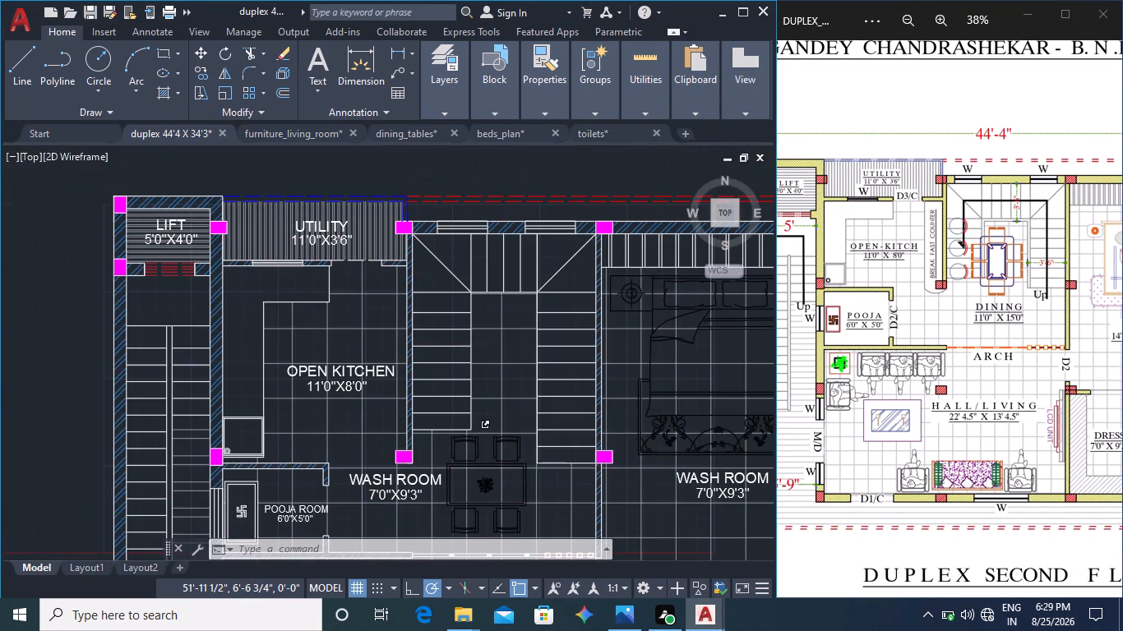
pyautogui.scroll(1, 676, 452)
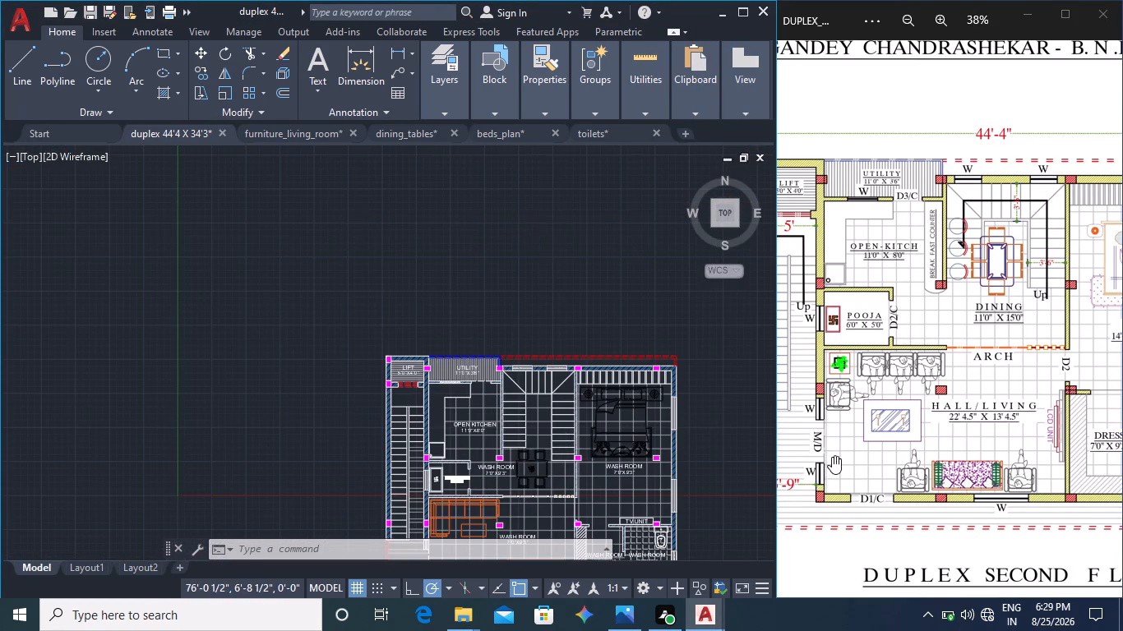
pyautogui.scroll(2, 556, 463)
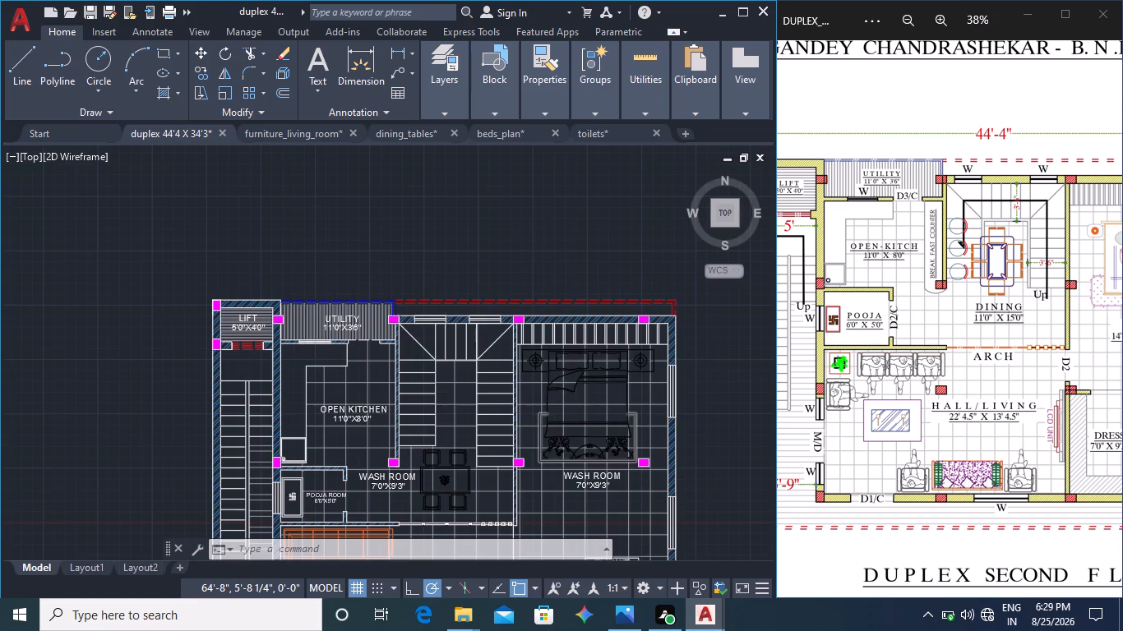
# Replace the WASH ROOM label between the pooja room and the dining table with DINING.
pyautogui.moveTo(474, 478); pyautogui.dragTo(616, 426, button='middle')
pyautogui.moveTo(529, 464); pyautogui.dragTo(693, 379, button='middle')
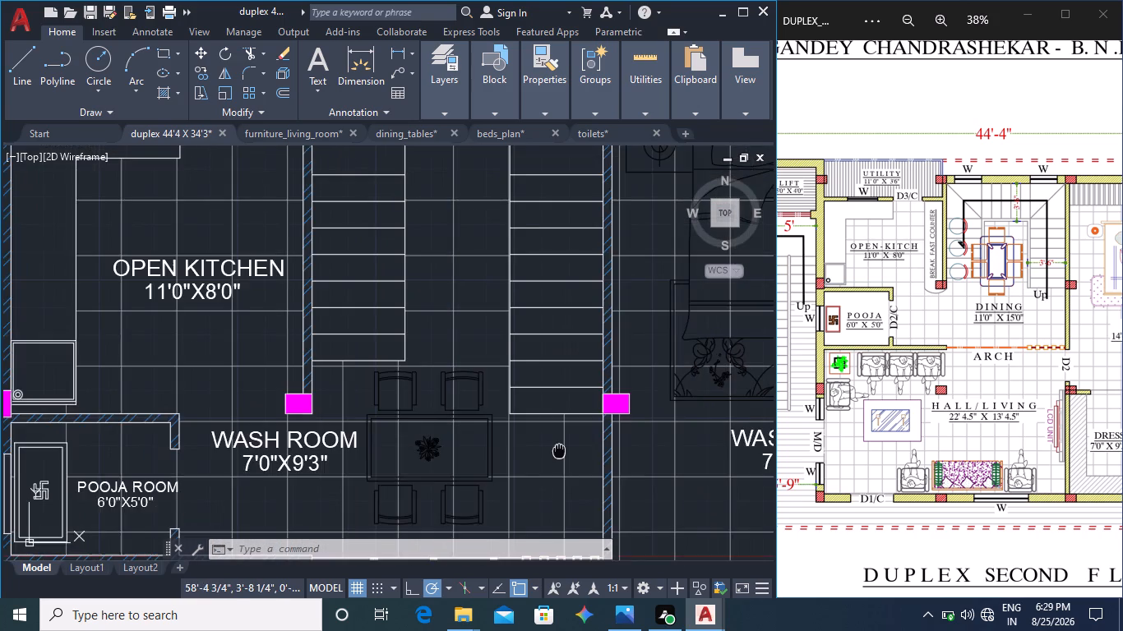
pyautogui.doubleClick(467, 363)
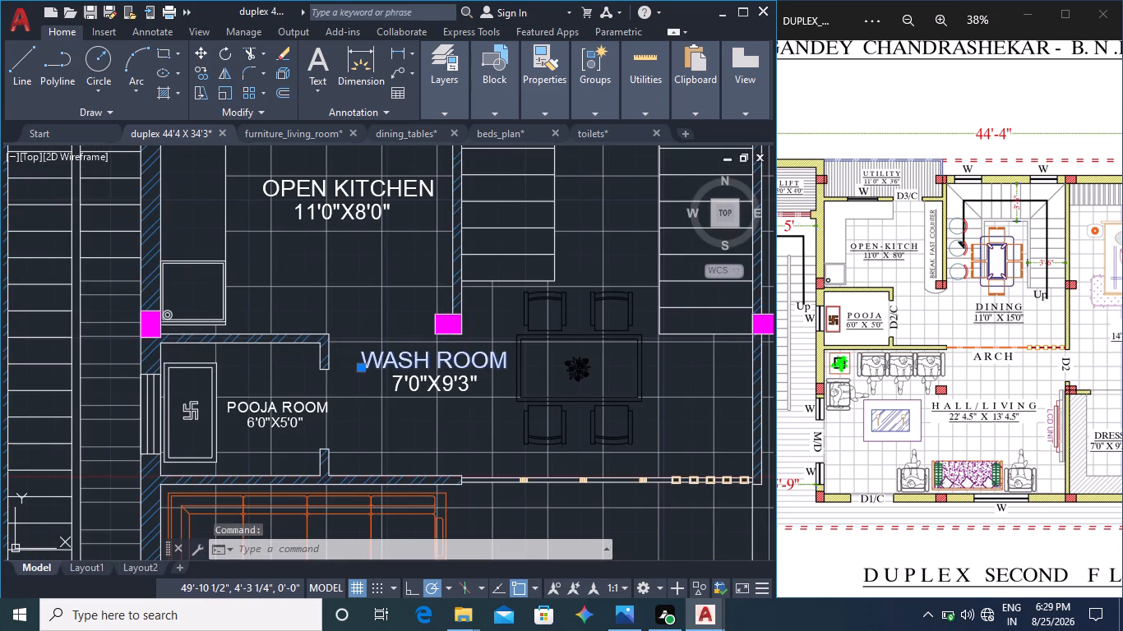
pyautogui.click(505, 362)
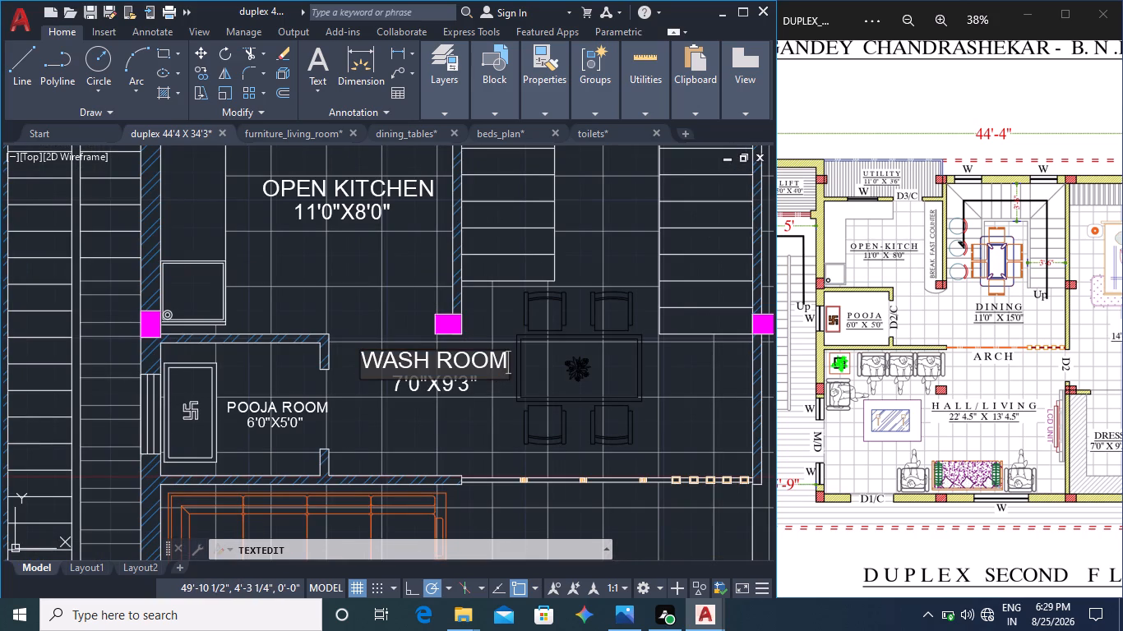
pyautogui.press('BackSpace')
pyautogui.press('BackSpace')
pyautogui.press('BackSpace')
pyautogui.press('BackSpace')
pyautogui.press('BackSpace')
pyautogui.press('BackSpace')
pyautogui.press('BackSpace')
pyautogui.press('BackSpace')
pyautogui.press('BackSpace')
pyautogui.press('BackSpace')
pyautogui.press('BackSpace')
pyautogui.press('BackSpace')
pyautogui.press('BackSpace')
pyautogui.press('BackSpace')
pyautogui.press('BackSpace')
pyautogui.press('BackSpace')
pyautogui.press('BackSpace')
pyautogui.press('BackSpace')
pyautogui.press('BackSpace')
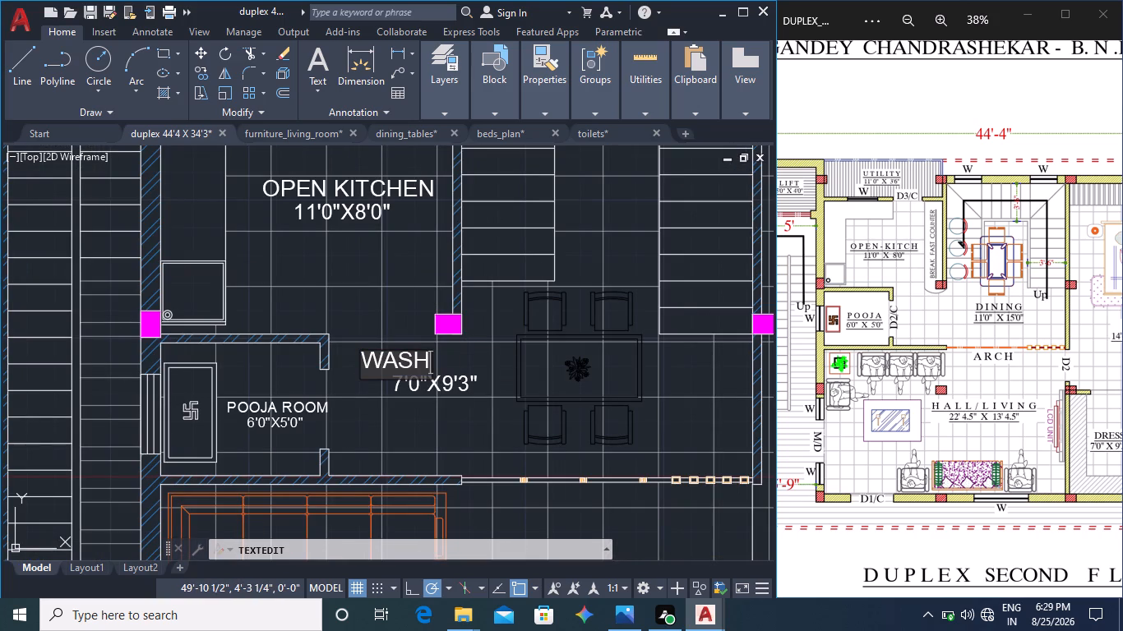
pyautogui.write('DININ')
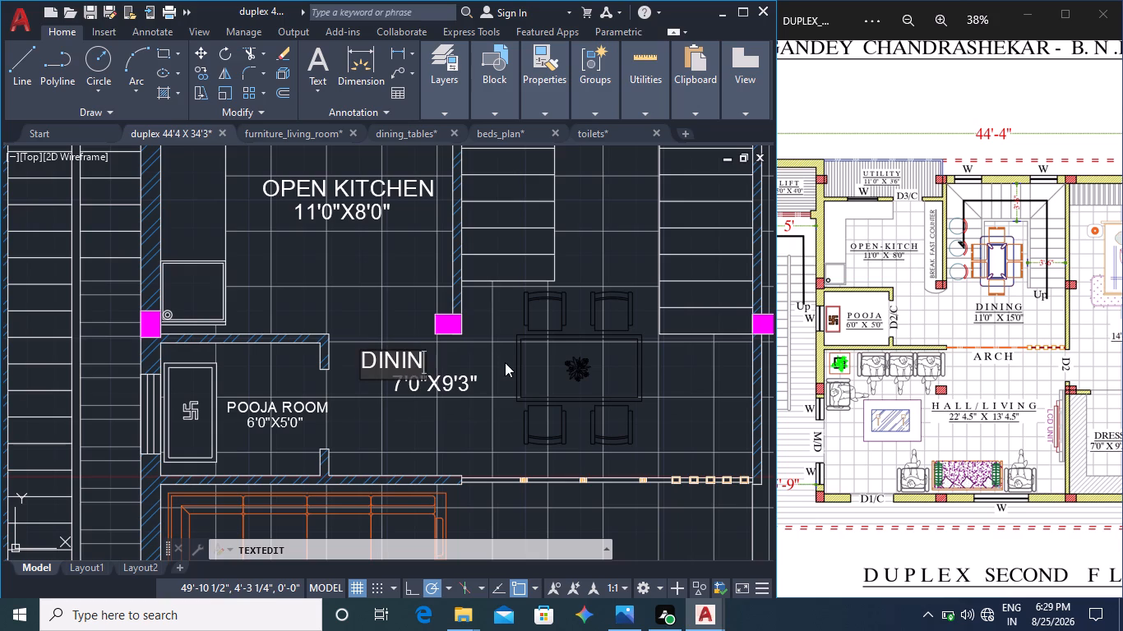
pyautogui.press('g')
pyautogui.click(476, 385)
# Change the size text under the DINING label to 11'0"X15'0".
pyautogui.doubleClick(446, 385)
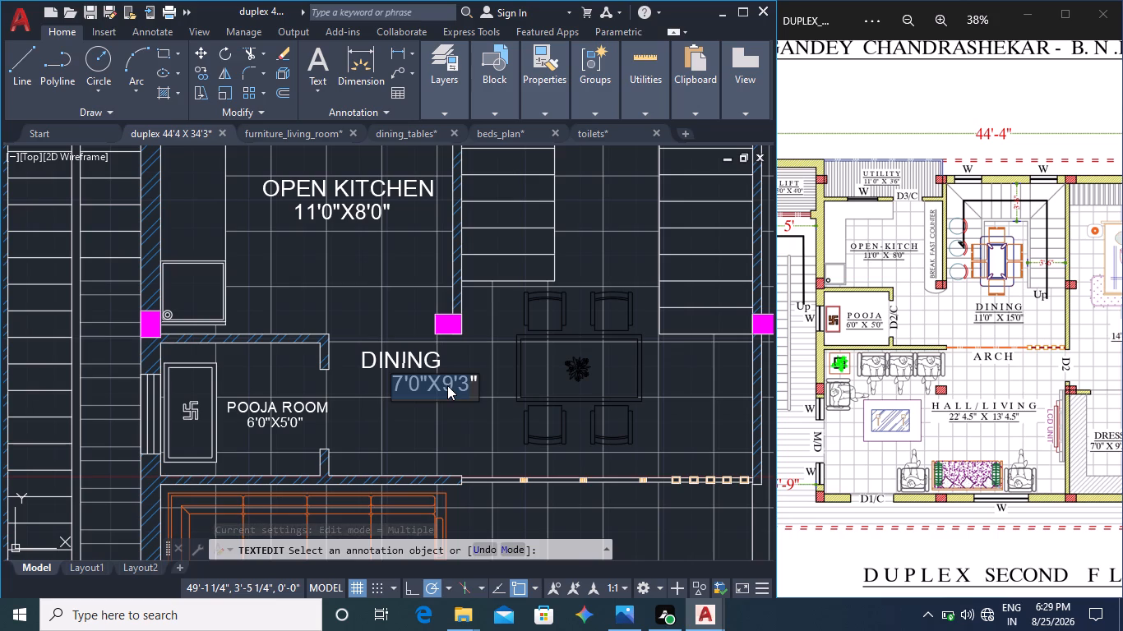
pyautogui.press('BackSpace')
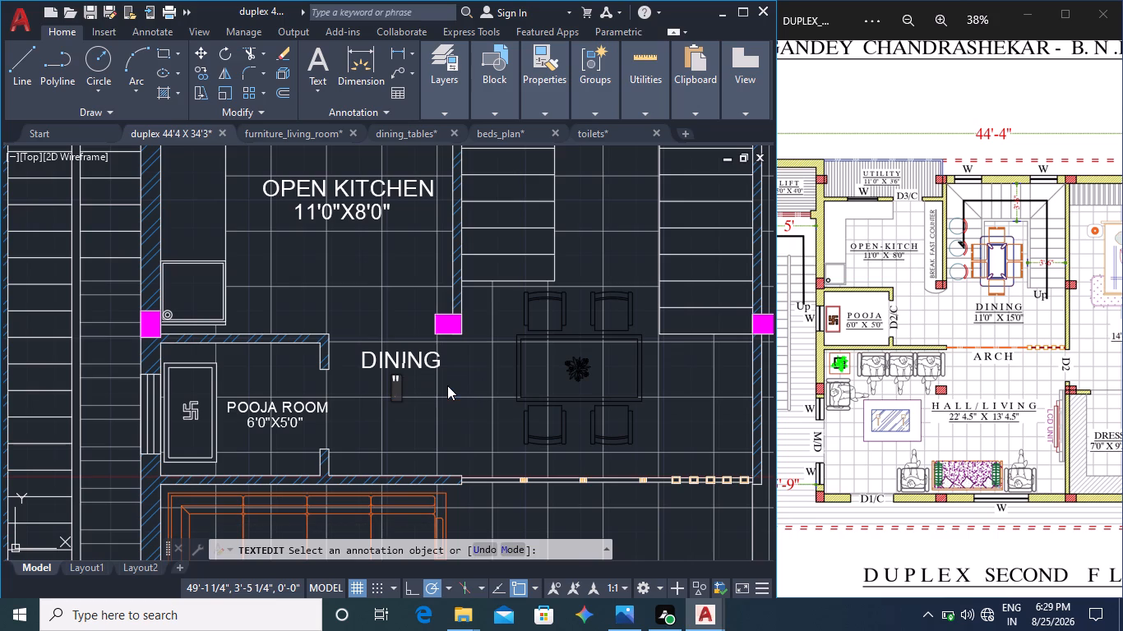
pyautogui.press('Right')
pyautogui.press('BackSpace')
pyautogui.write('11')
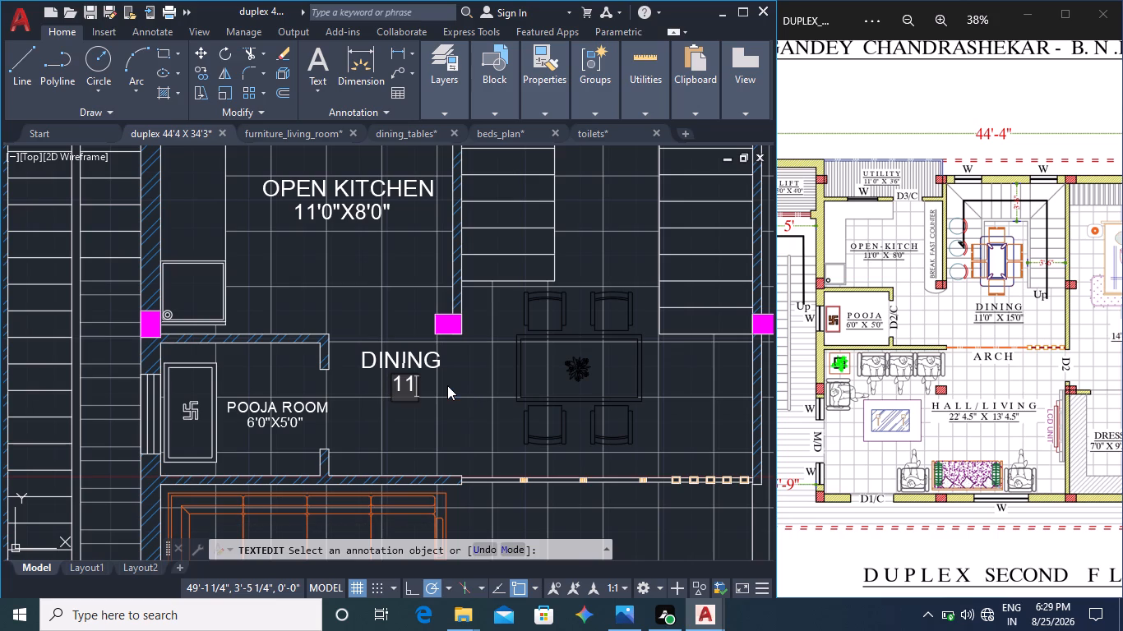
pyautogui.write('\'0"')
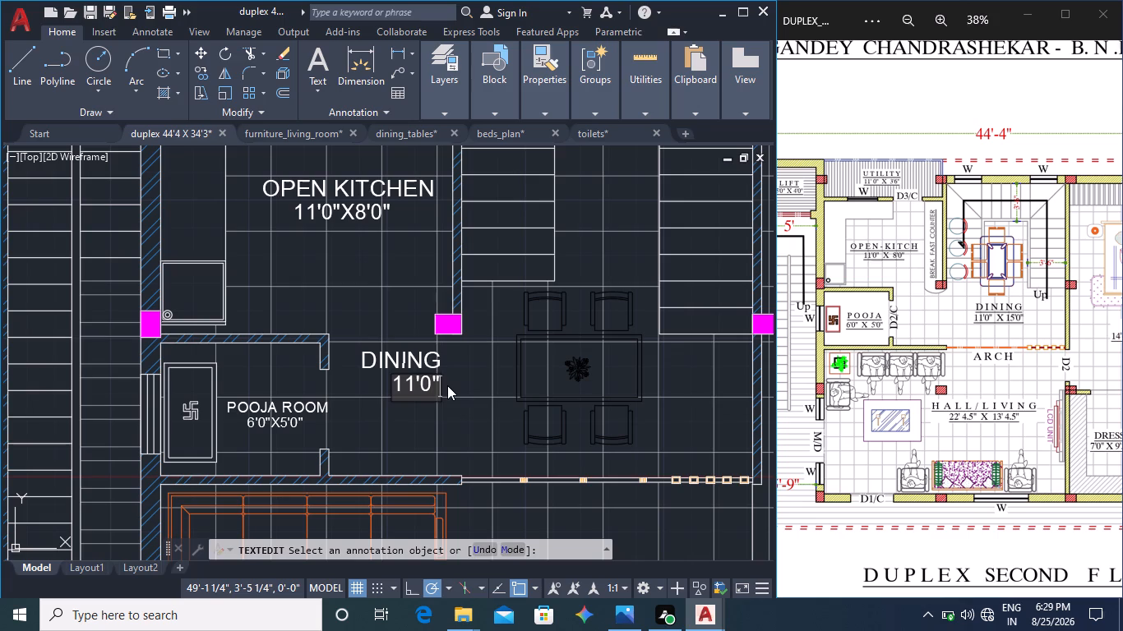
pyautogui.press('x')
pyautogui.write("15'")
pyautogui.write('0"')
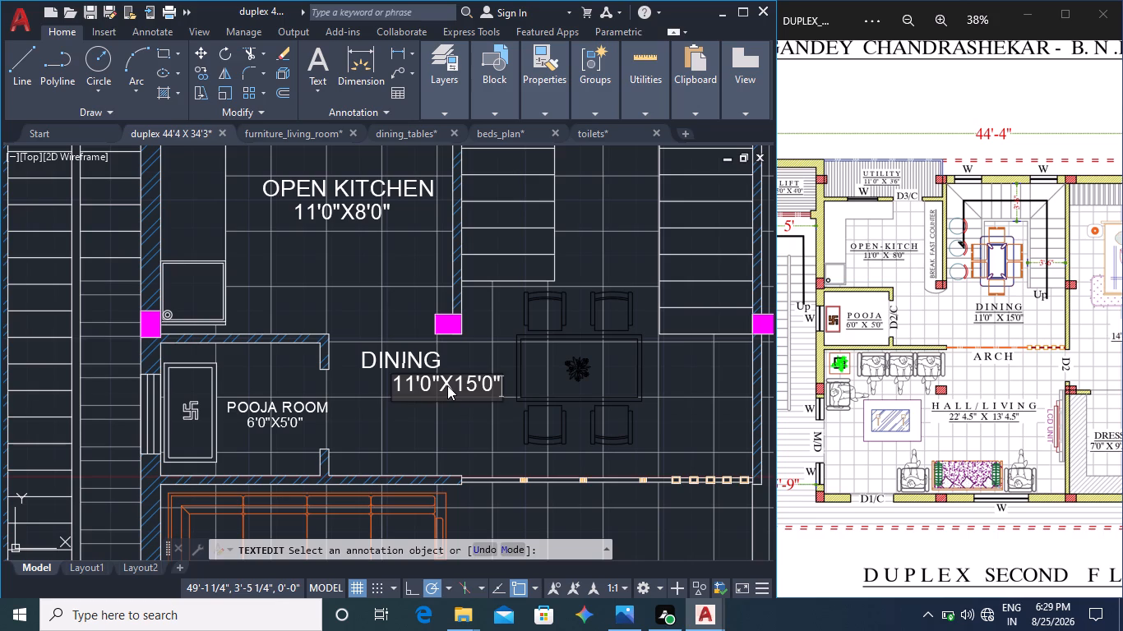
pyautogui.click(448, 418)
pyautogui.click(401, 366)
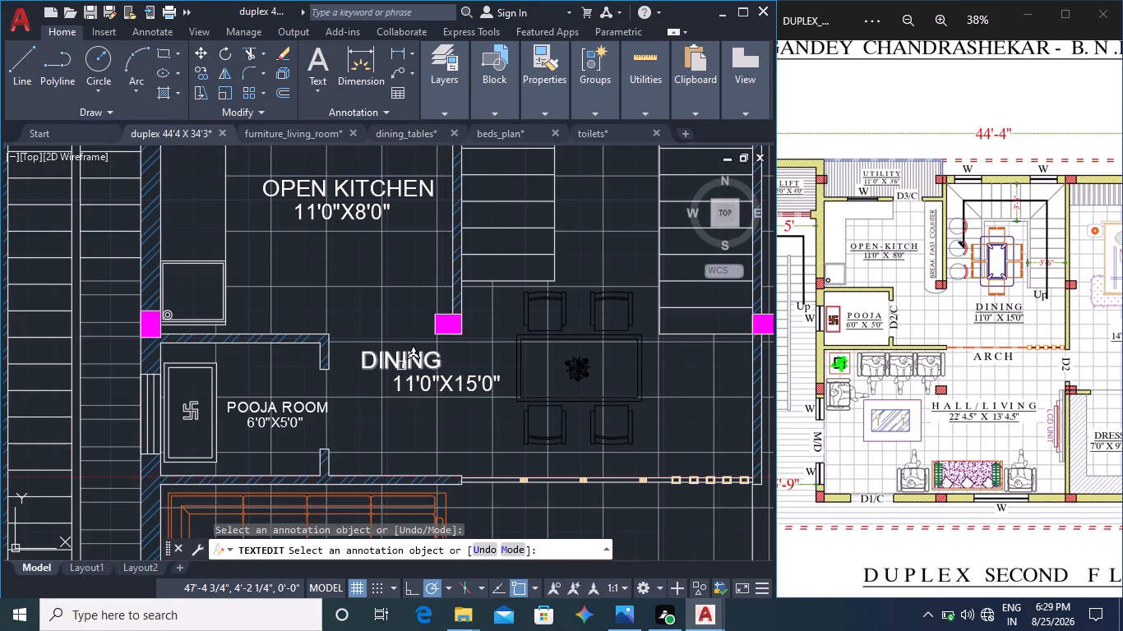
pyautogui.press('Escape')
pyautogui.press('Escape')
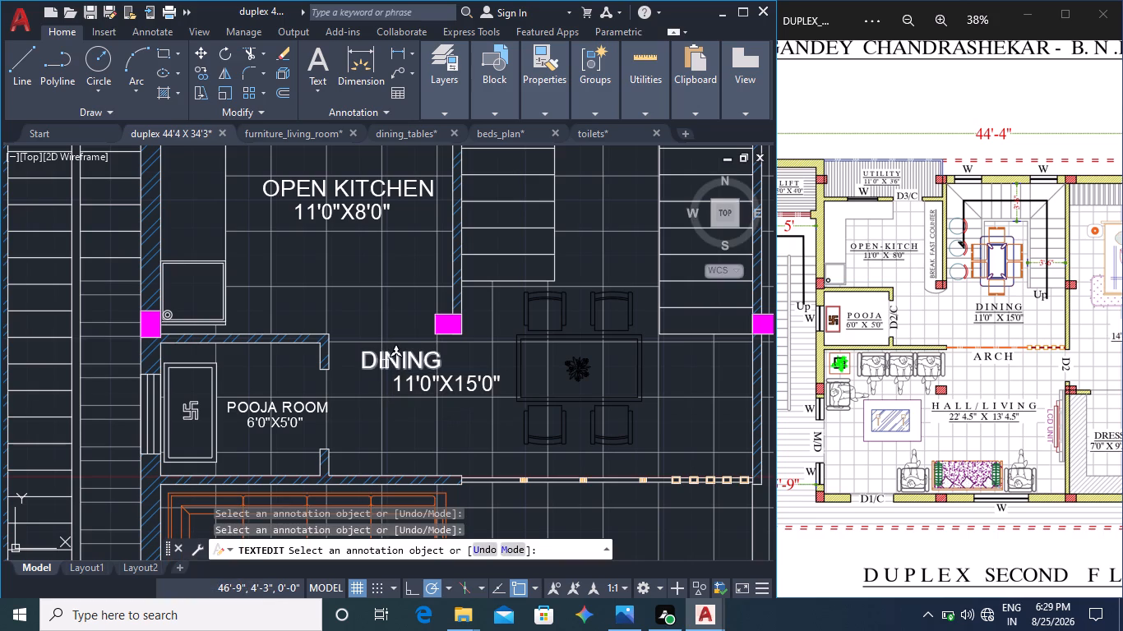
pyautogui.click(386, 366)
pyautogui.press('Escape')
pyautogui.press('Escape')
pyautogui.press('Escape')
pyautogui.press('Escape')
pyautogui.press('Escape')
pyautogui.press('Escape')
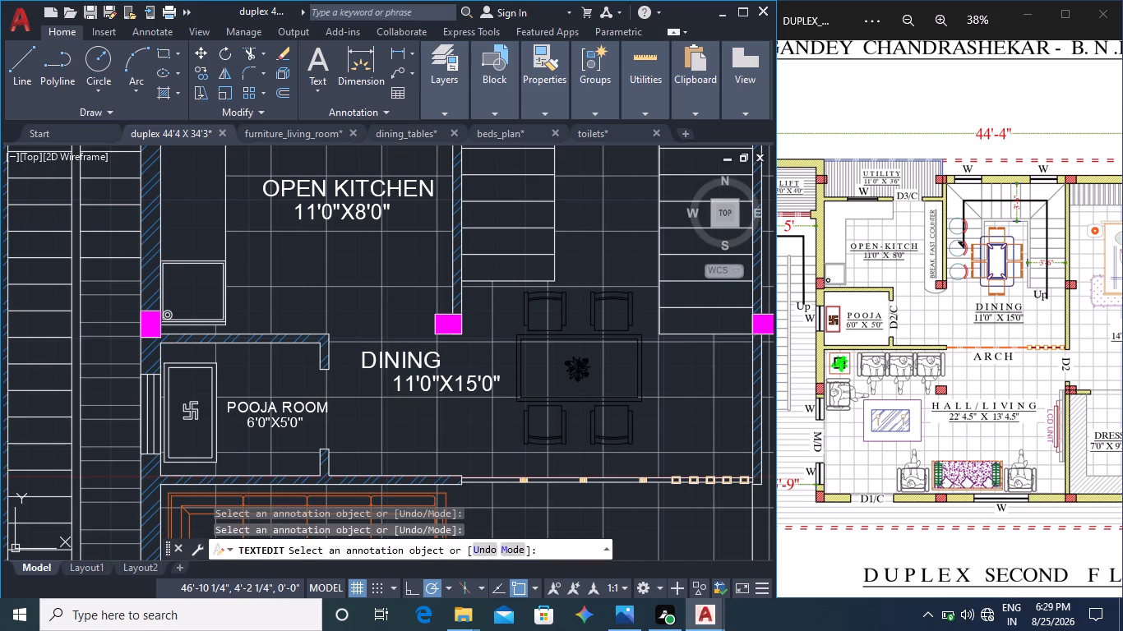
# Move the DINING label so that it sits centred directly above its 11'0"X15'0" size text.
pyautogui.click(394, 360)
pyautogui.click(358, 371)
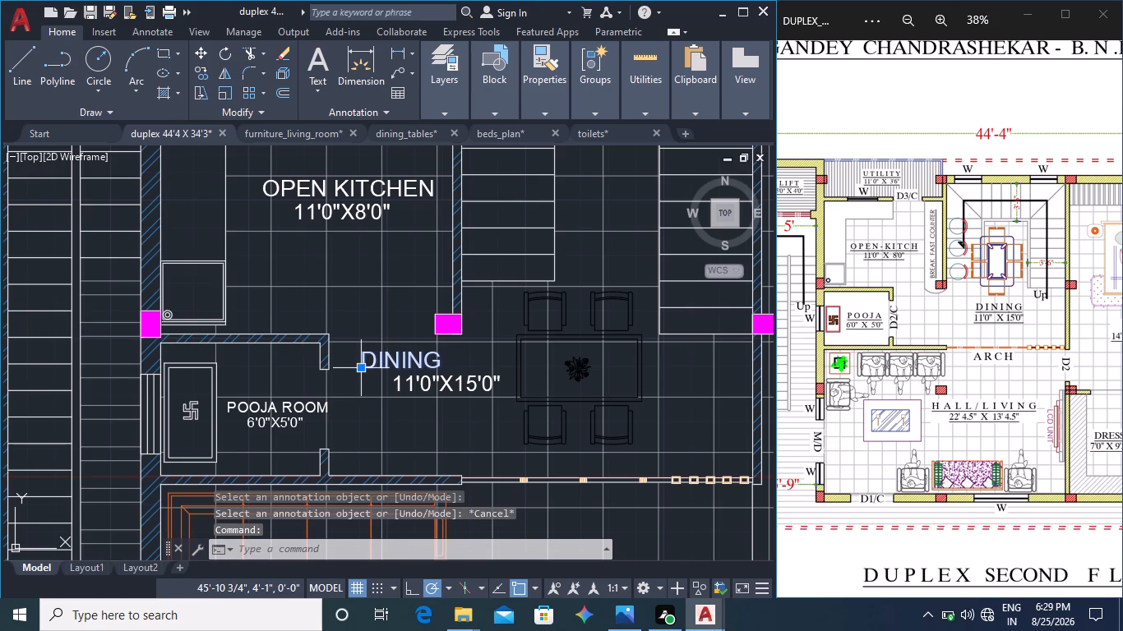
pyautogui.scroll(3, 408, 372)
pyautogui.click(402, 373)
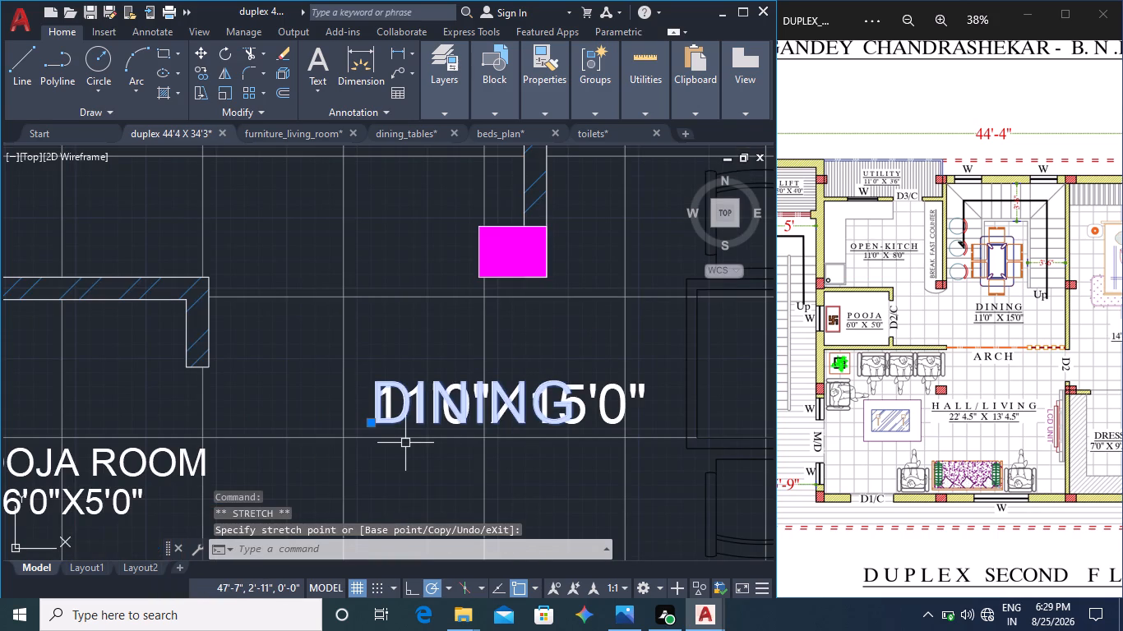
pyautogui.click(372, 426)
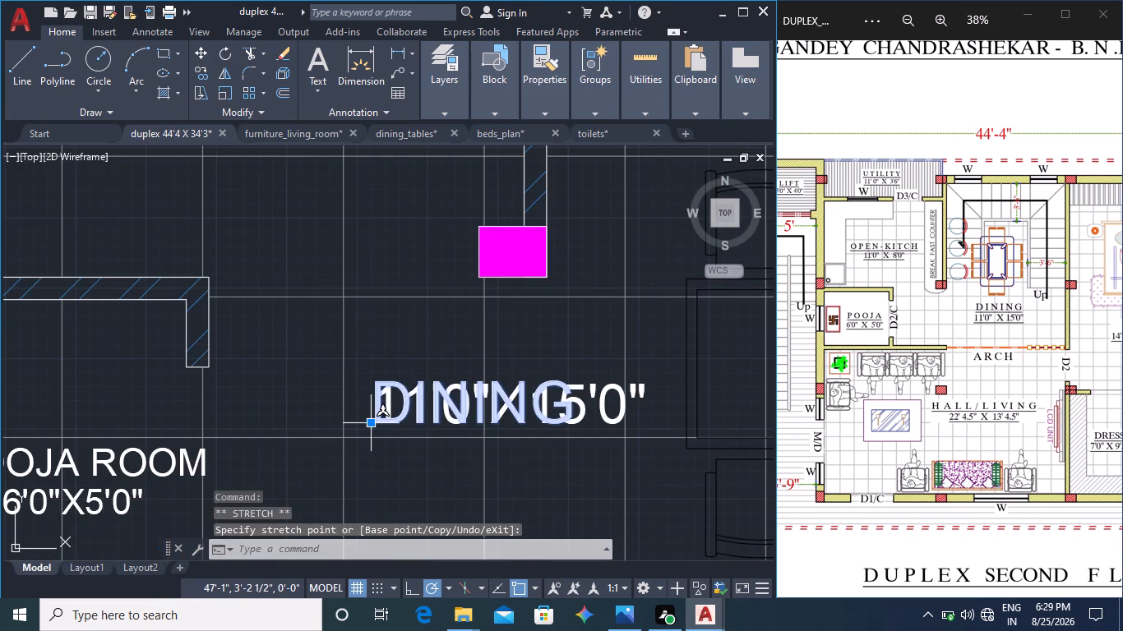
pyautogui.scroll(3, 427, 371)
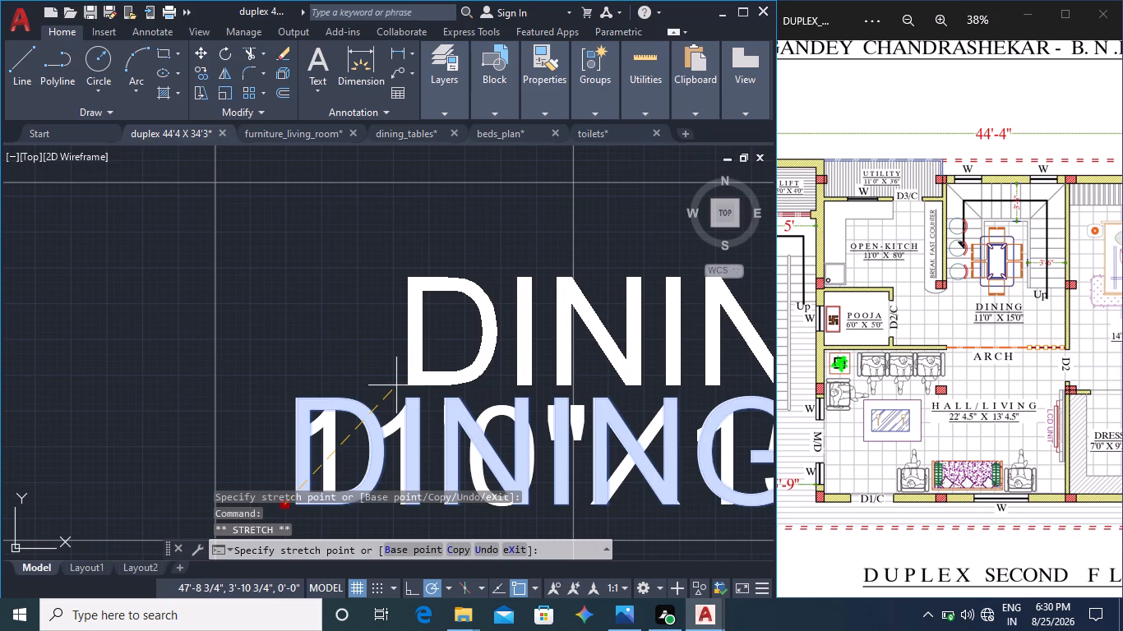
pyautogui.click(396, 385)
pyautogui.press('Escape')
pyautogui.press('Escape')
# Replace the WASH ROOM label between the sofas, below the dining area, with HALL / LIVING AREA.
pyautogui.scroll(-3, 466, 435)
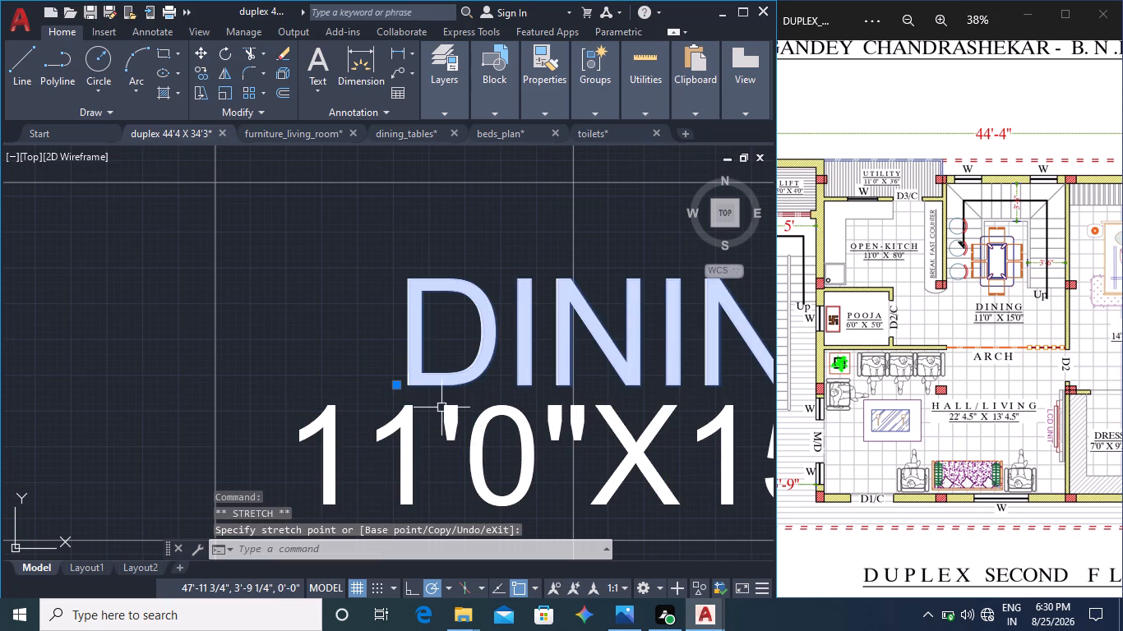
pyautogui.moveTo(616, 467); pyautogui.dragTo(541, 384, button='middle')
pyautogui.scroll(-3, 537, 397)
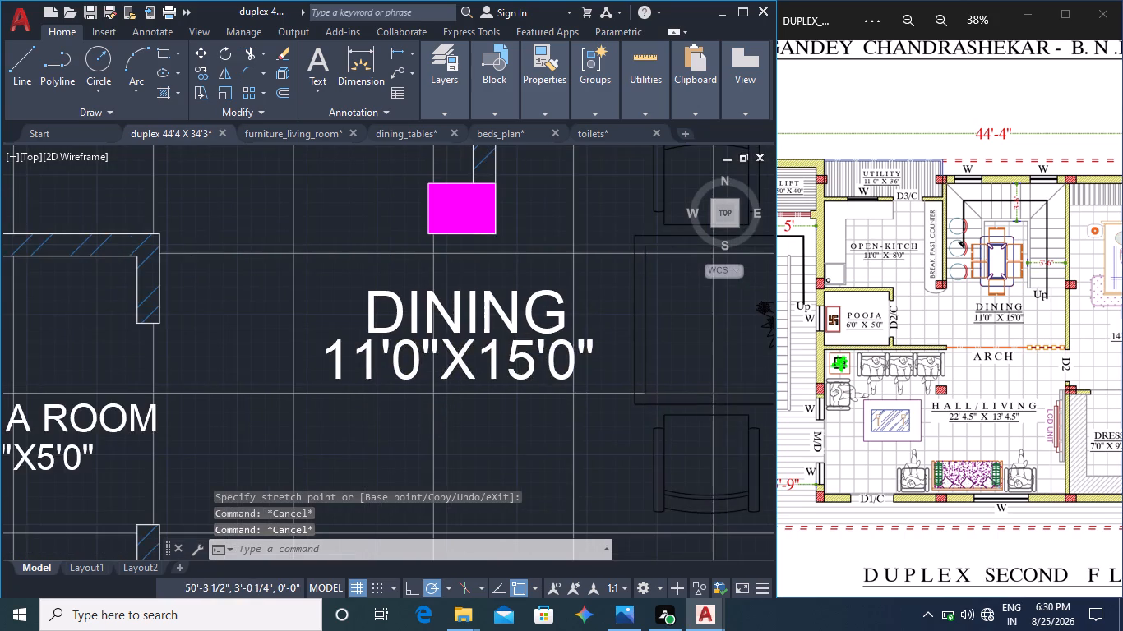
pyautogui.moveTo(623, 496); pyautogui.dragTo(561, 435, button='middle')
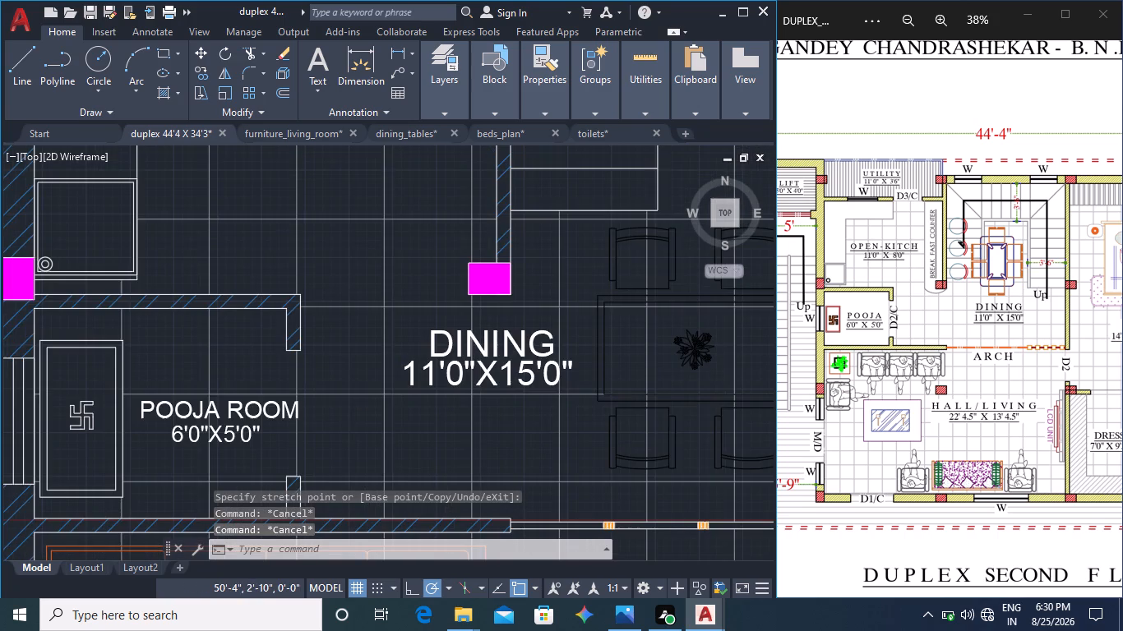
pyautogui.moveTo(635, 444); pyautogui.dragTo(580, 465, button='middle')
pyautogui.moveTo(636, 471); pyautogui.dragTo(561, 454, button='middle')
pyautogui.moveTo(598, 477); pyautogui.dragTo(582, 434, button='middle')
pyautogui.scroll(-2, 581, 434)
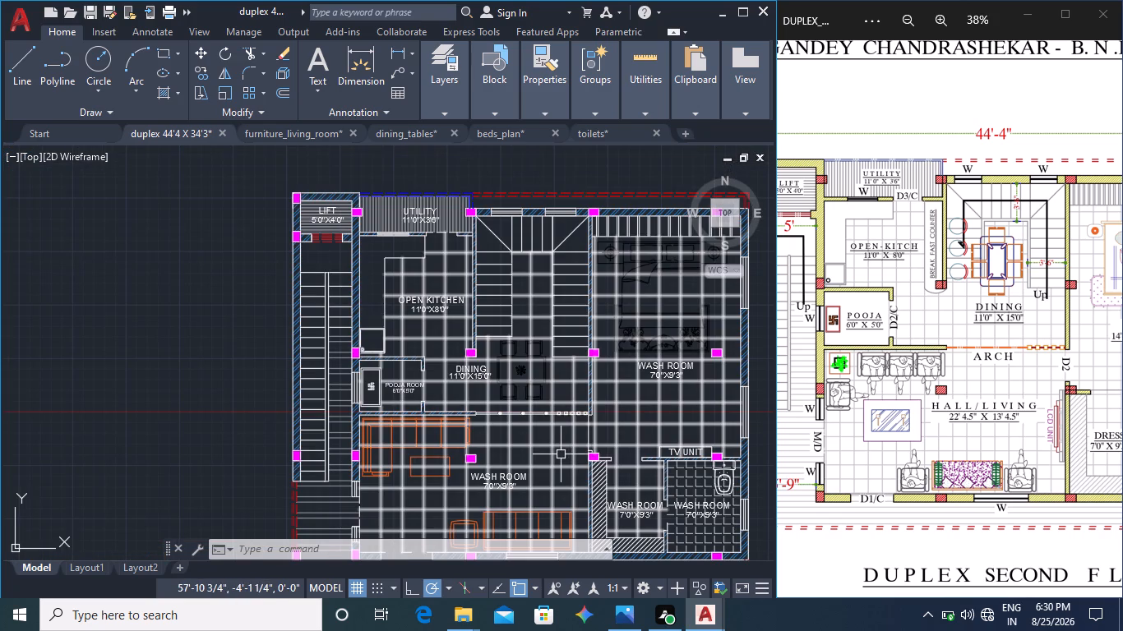
pyautogui.moveTo(557, 482); pyautogui.dragTo(558, 416, button='middle')
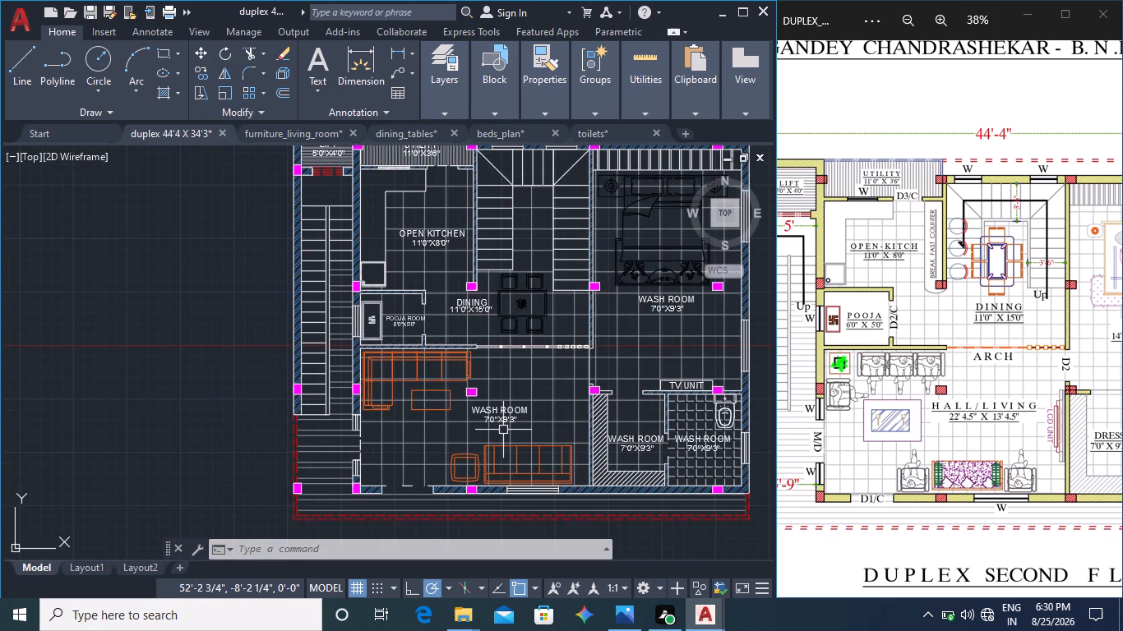
pyautogui.moveTo(501, 424); pyautogui.dragTo(501, 449, button='middle')
pyautogui.scroll(2, 503, 448)
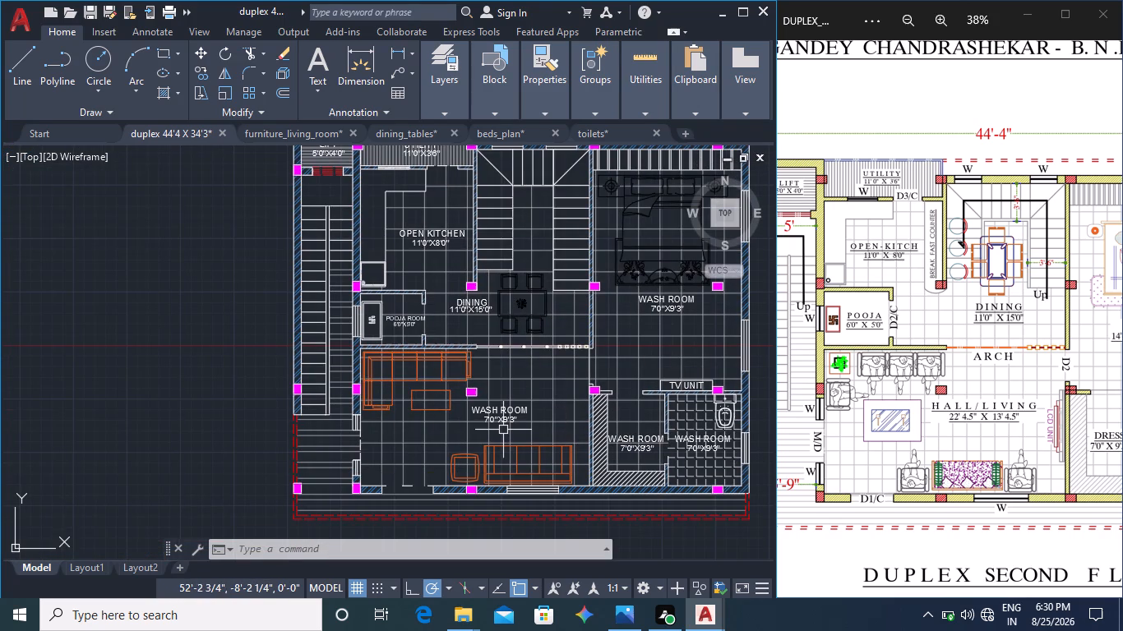
pyautogui.scroll(1, 502, 425)
pyautogui.doubleClick(507, 420)
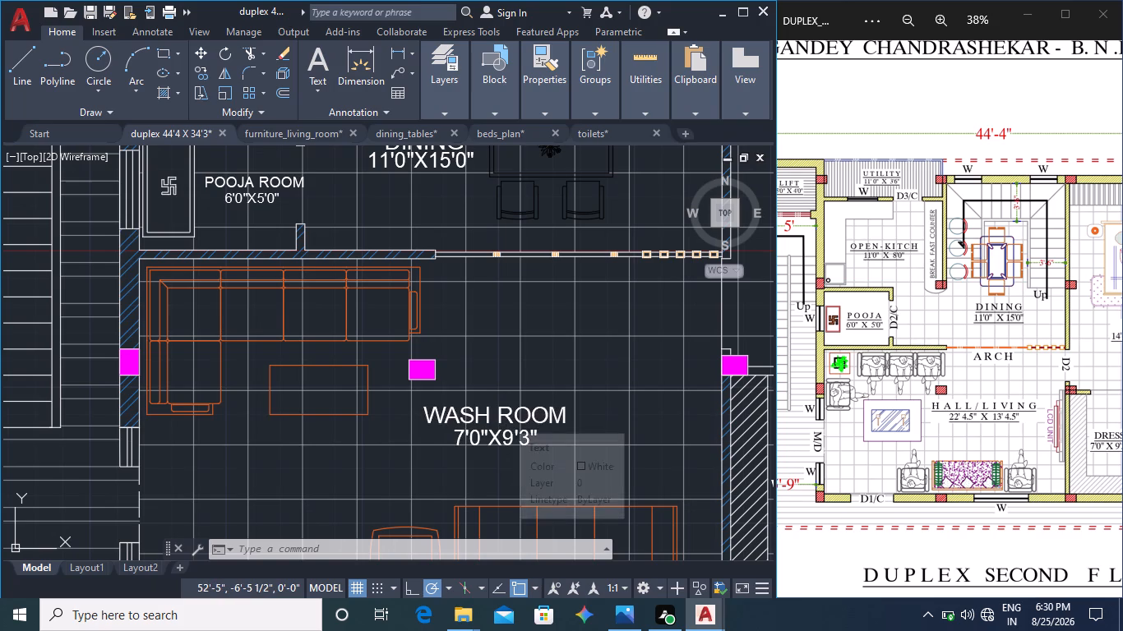
pyautogui.click(568, 419)
pyautogui.press('BackSpace')
pyautogui.press('BackSpace')
pyautogui.press('BackSpace')
pyautogui.press('BackSpace')
pyautogui.press('BackSpace')
pyautogui.press('BackSpace')
pyautogui.press('BackSpace')
pyautogui.press('BackSpace')
pyautogui.press('BackSpace')
pyautogui.press('BackSpace')
pyautogui.press('BackSpace')
pyautogui.press('BackSpace')
pyautogui.press('BackSpace')
pyautogui.press('BackSpace')
pyautogui.press('BackSpace')
pyautogui.press('BackSpace')
pyautogui.press('BackSpace')
pyautogui.press('BackSpace')
pyautogui.press('BackSpace')
pyautogui.press('BackSpace')
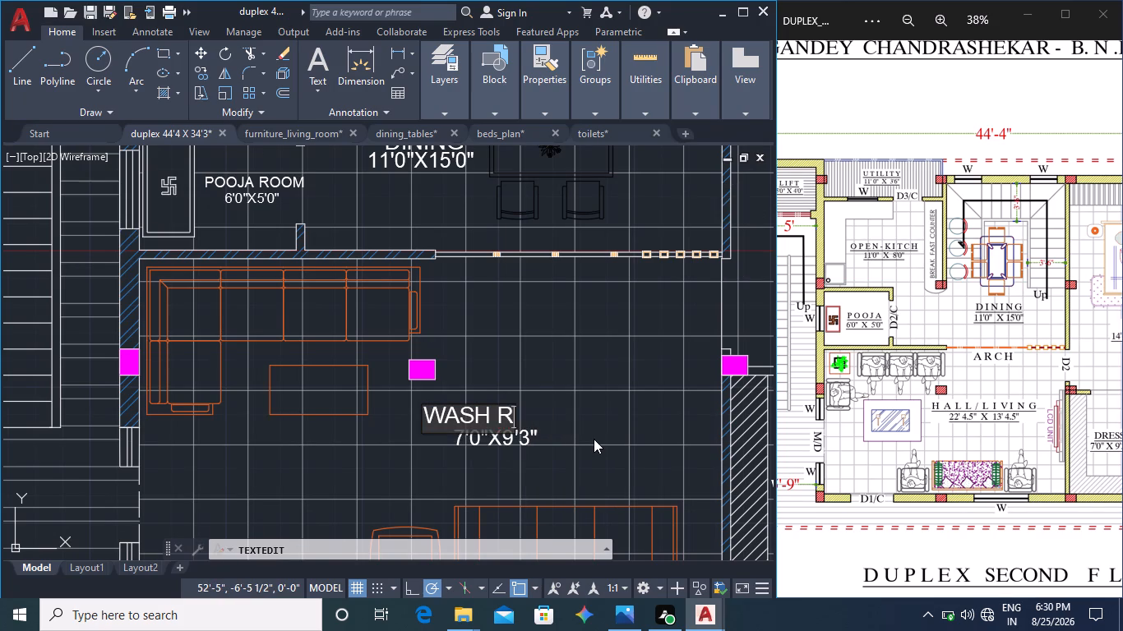
pyautogui.write('HALL')
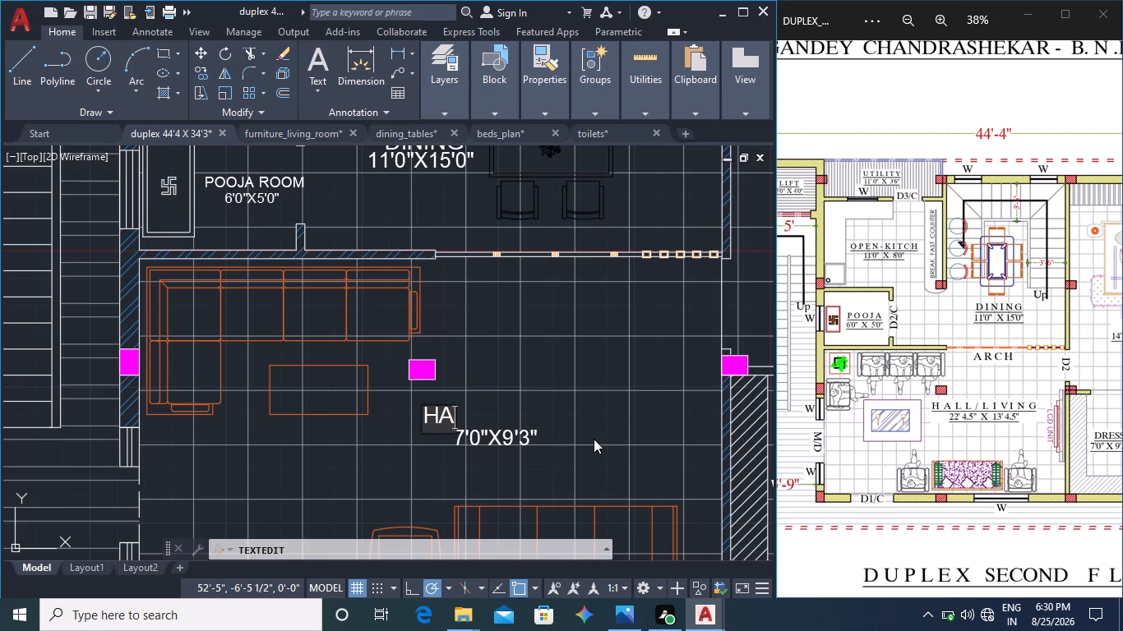
pyautogui.press('/')
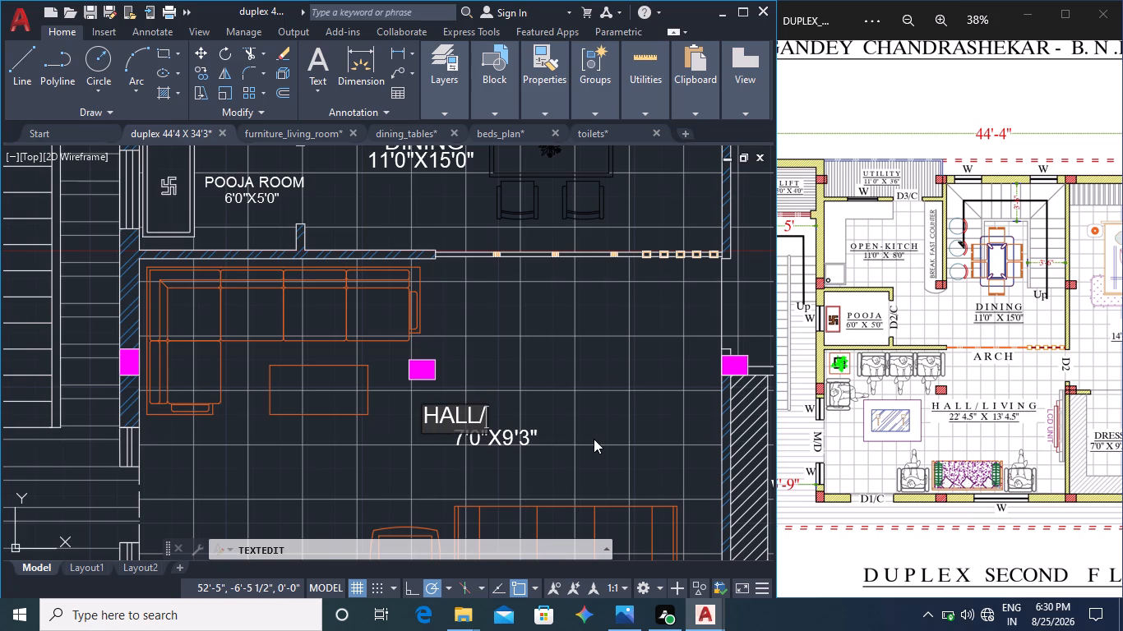
pyautogui.write('LIVING AREA')
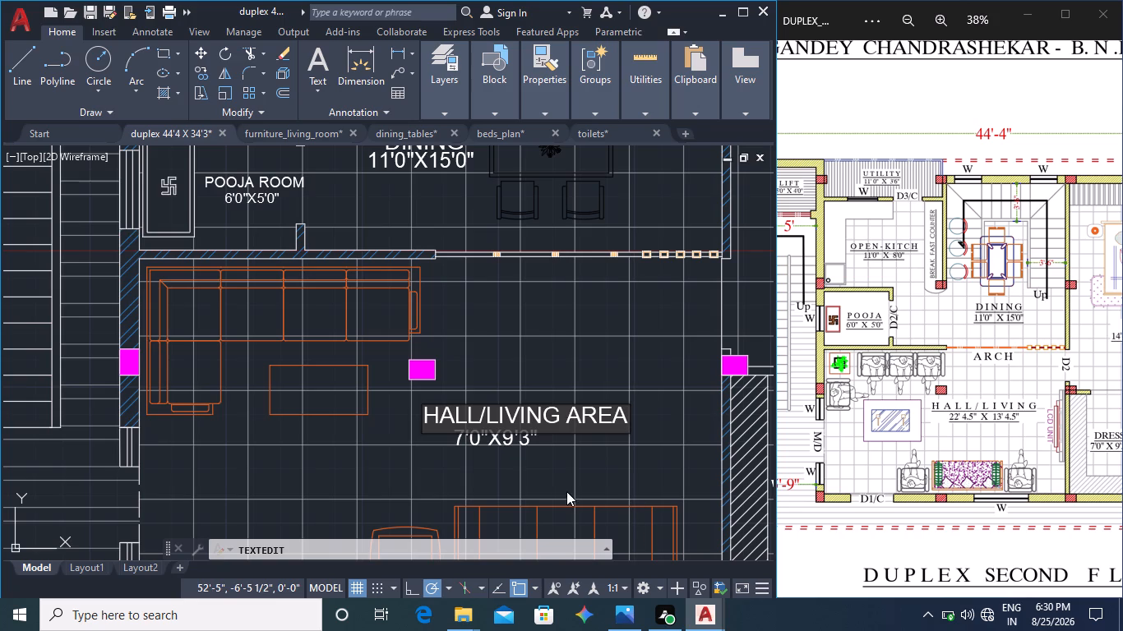
pyautogui.click(478, 417)
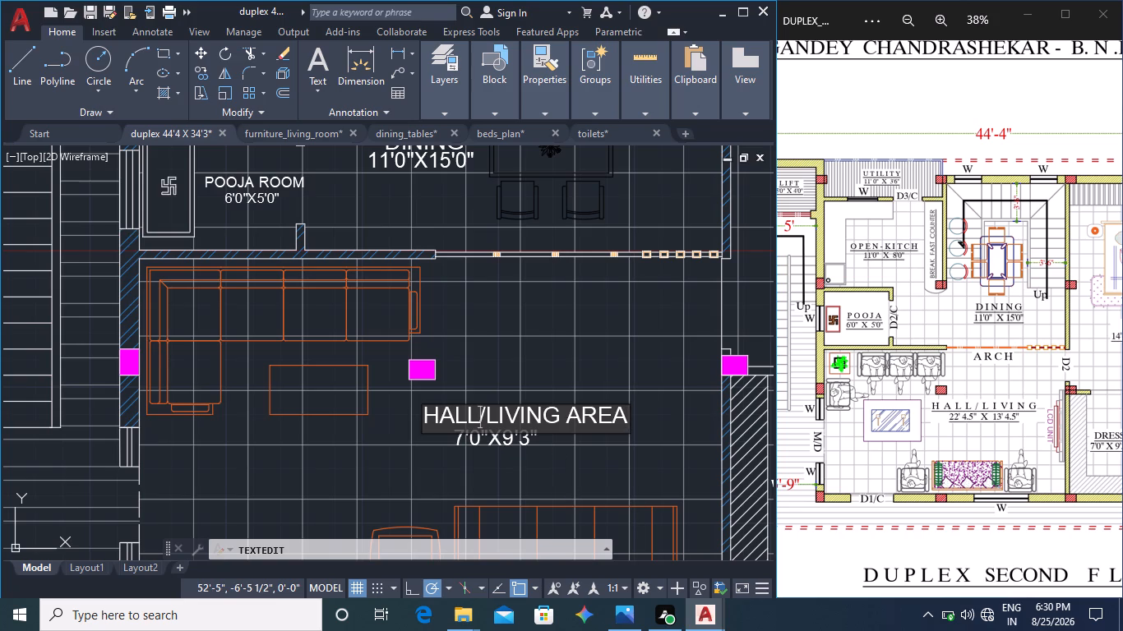
pyautogui.press('space')
pyautogui.click(496, 419)
pyautogui.press('space')
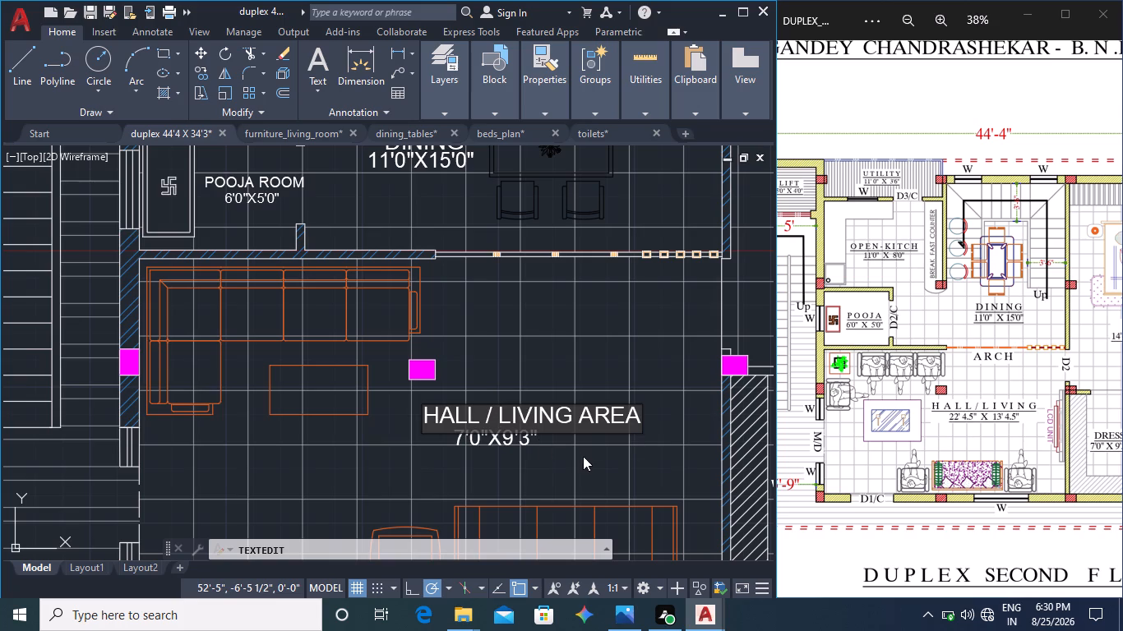
pyautogui.click(559, 447)
# Change the size text under the HALL / LIVING AREA label to 22'4.5"X13'4.5".
pyautogui.click(497, 446)
pyautogui.press('BackSpace')
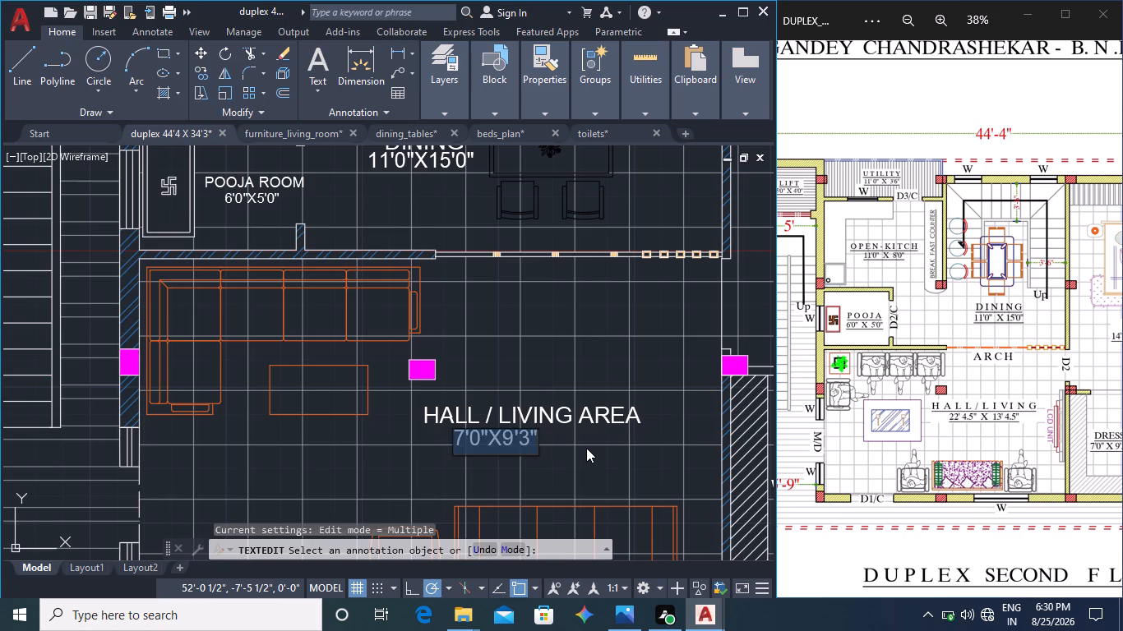
pyautogui.write("22'")
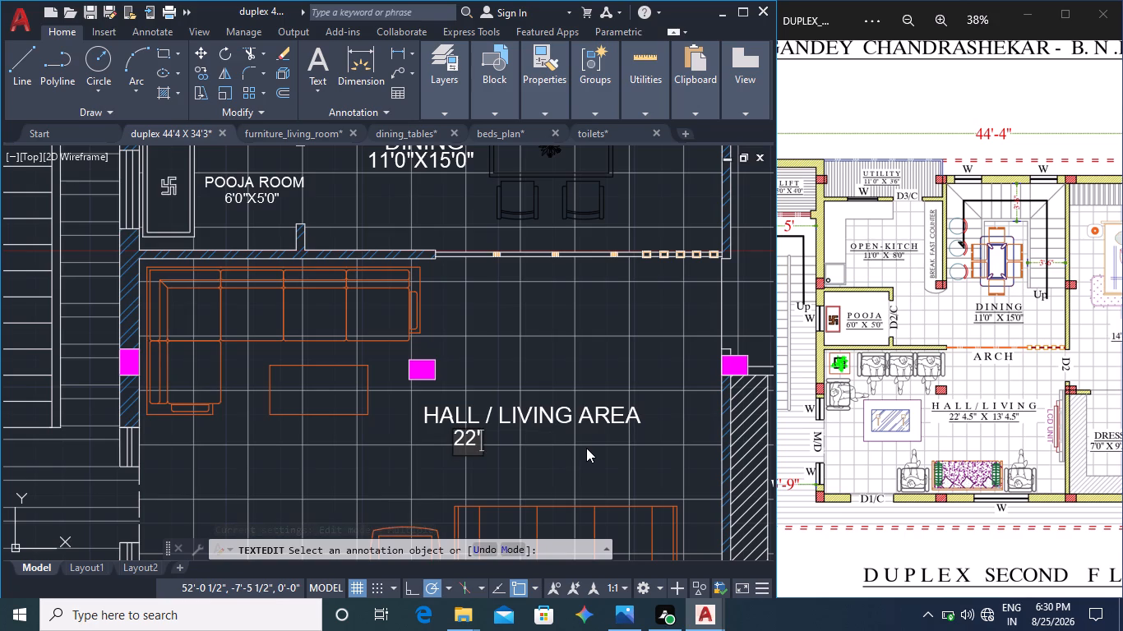
pyautogui.press('4')
pyautogui.write('.5"')
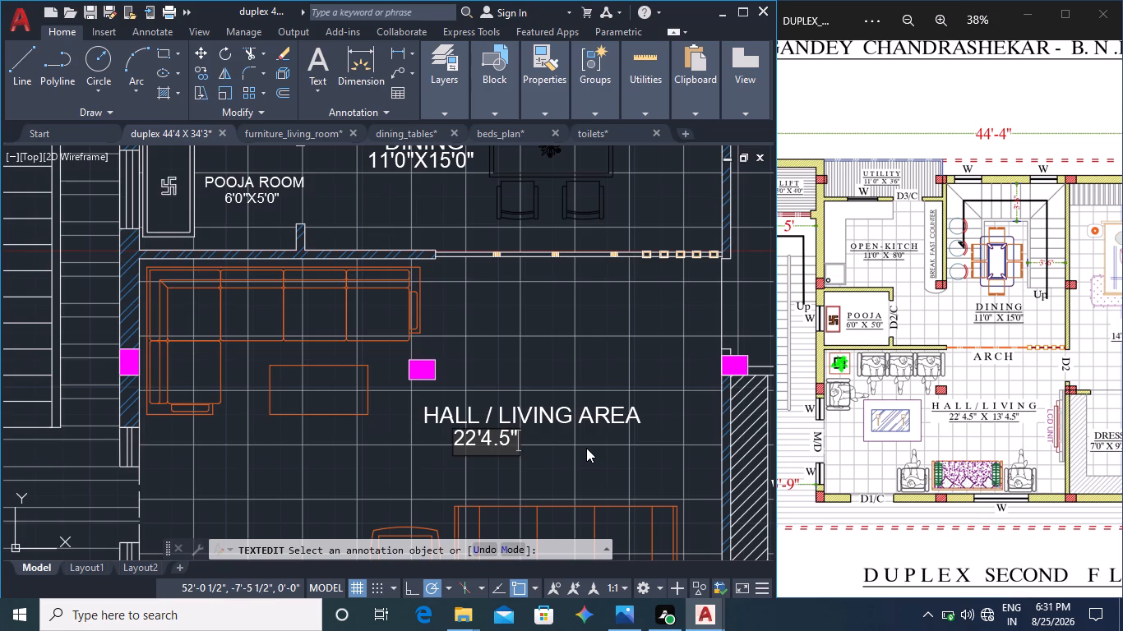
pyautogui.press('x')
pyautogui.write("13'")
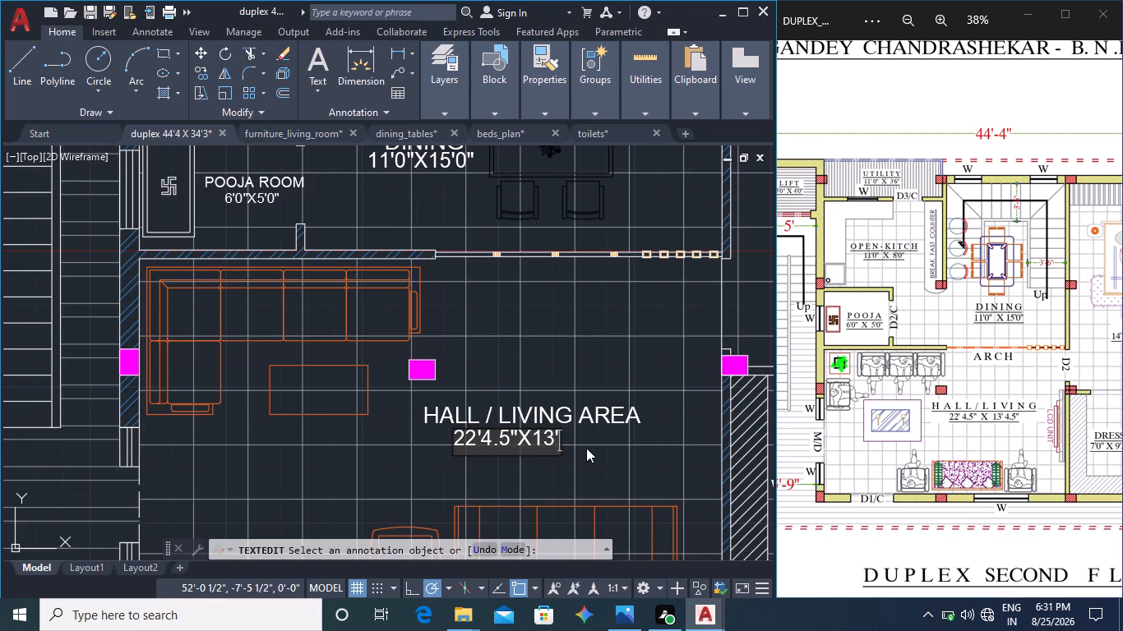
pyautogui.press('4')
pyautogui.press('.')
pyautogui.press('5')
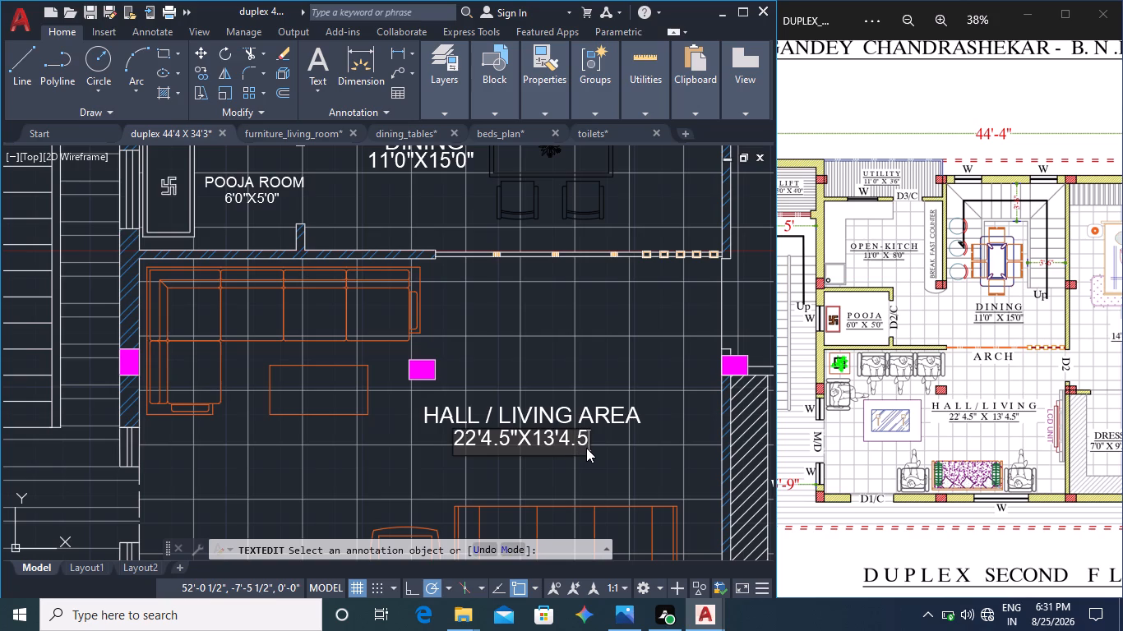
pyautogui.hotkey('shift', '"')
pyautogui.click(546, 477)
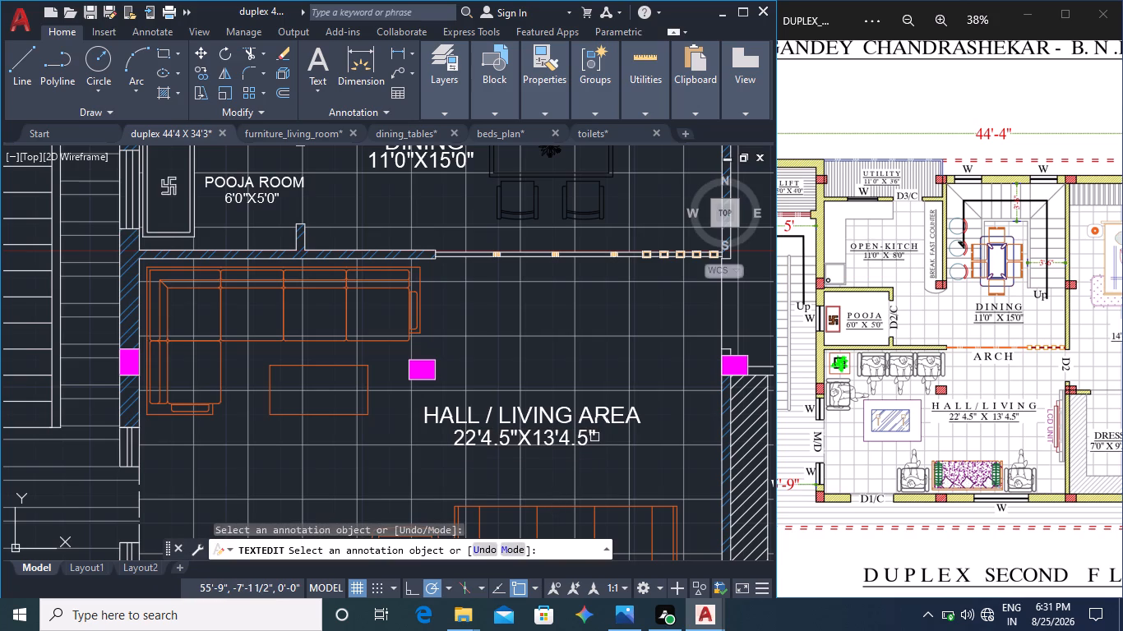
pyautogui.press('Escape')
pyautogui.press('Escape')
pyautogui.press('Escape')
pyautogui.press('Escape')
pyautogui.press('Escape')
# Replace the WASH ROOM label in the room with the hatched wardrobe, beside the hall, with DRESS.
pyautogui.scroll(-1, 623, 454)
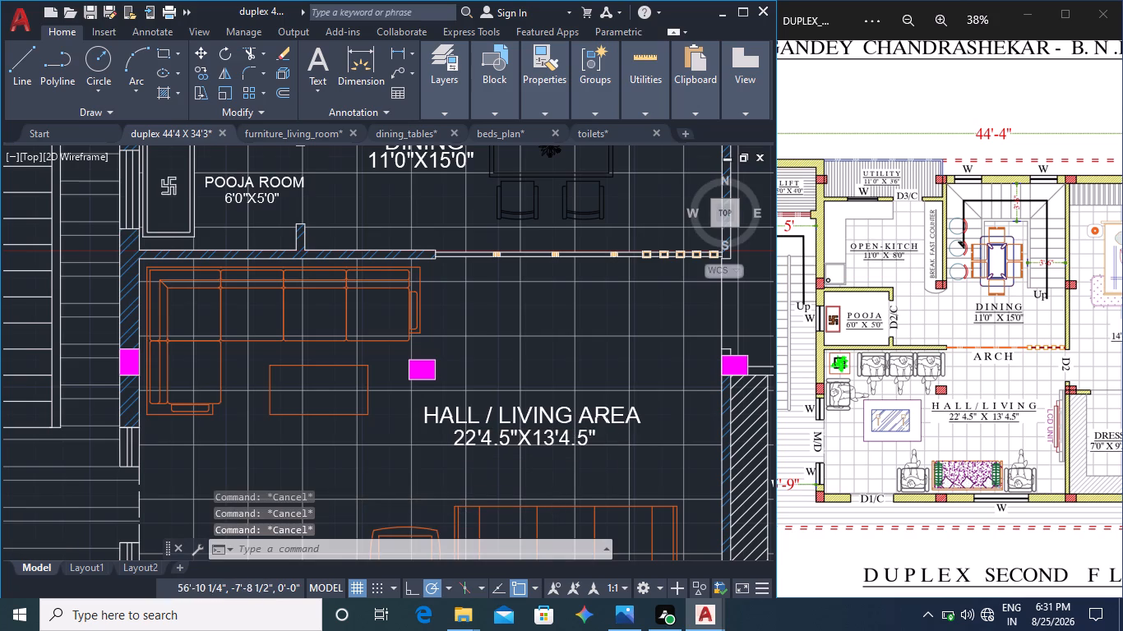
pyautogui.moveTo(635, 464); pyautogui.dragTo(575, 435, button='middle')
pyautogui.moveTo(587, 446); pyautogui.dragTo(552, 415, button='middle')
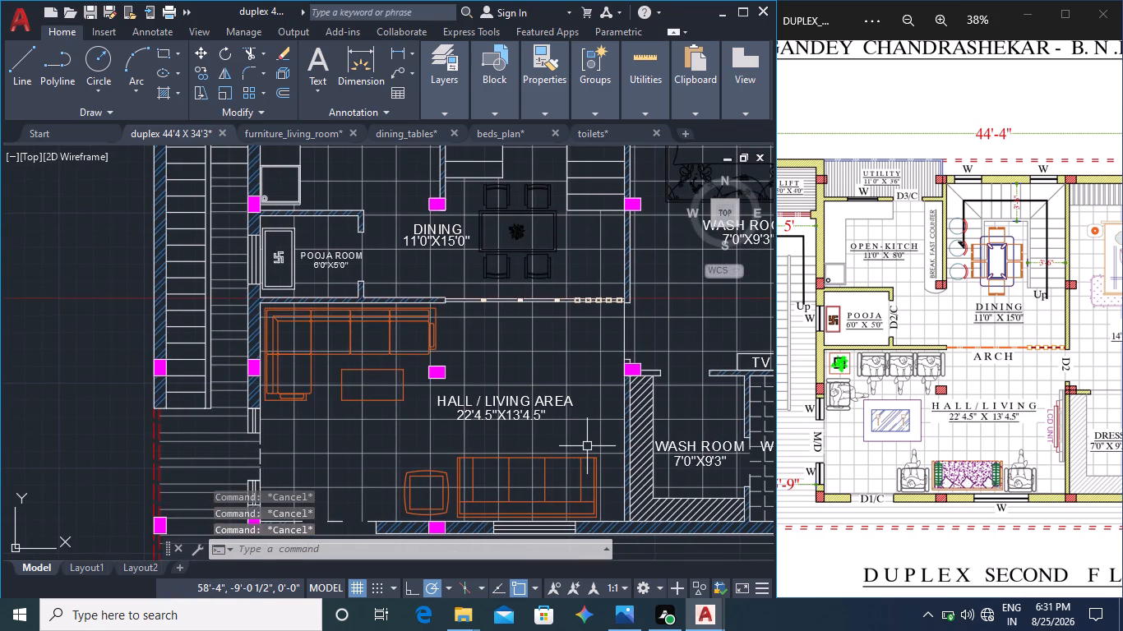
pyautogui.moveTo(552, 406); pyautogui.dragTo(501, 396, button='middle')
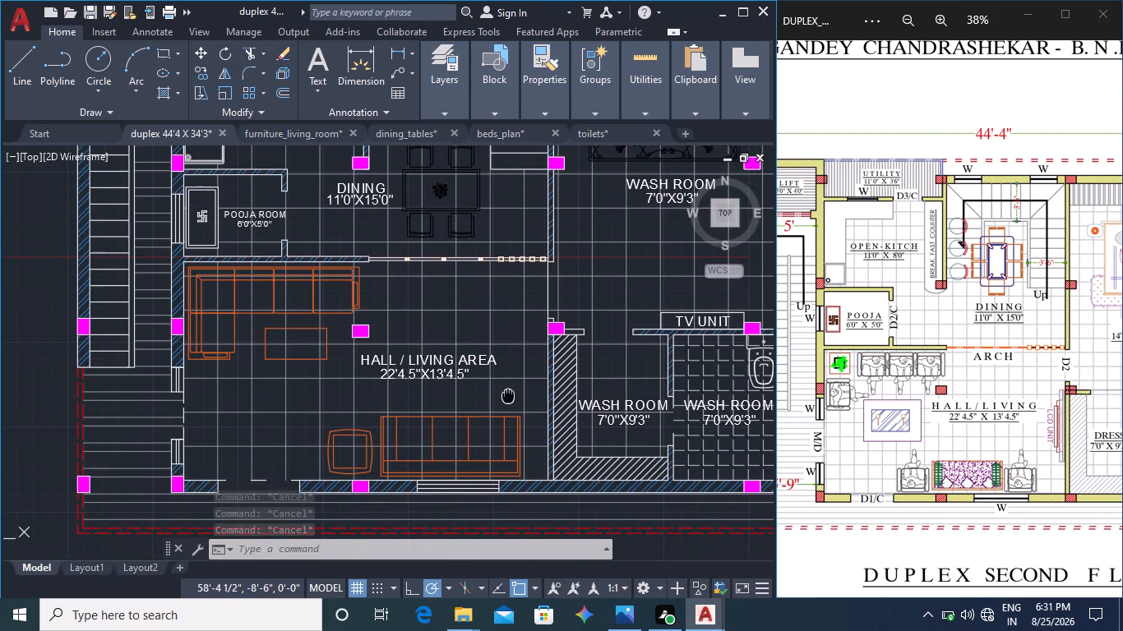
pyautogui.moveTo(933, 449); pyautogui.dragTo(918, 441, button='middle')
pyautogui.moveTo(930, 441); pyautogui.dragTo(847, 423, button='middle')
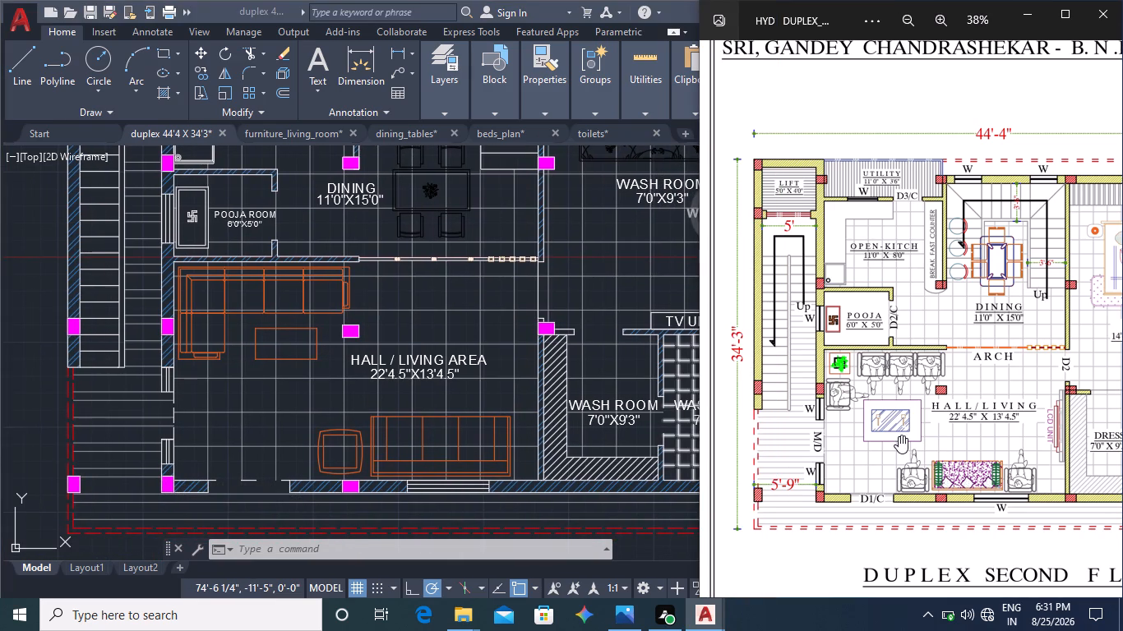
pyautogui.moveTo(620, 438); pyautogui.dragTo(581, 436, button='middle')
pyautogui.moveTo(608, 440); pyautogui.dragTo(511, 440, button='middle')
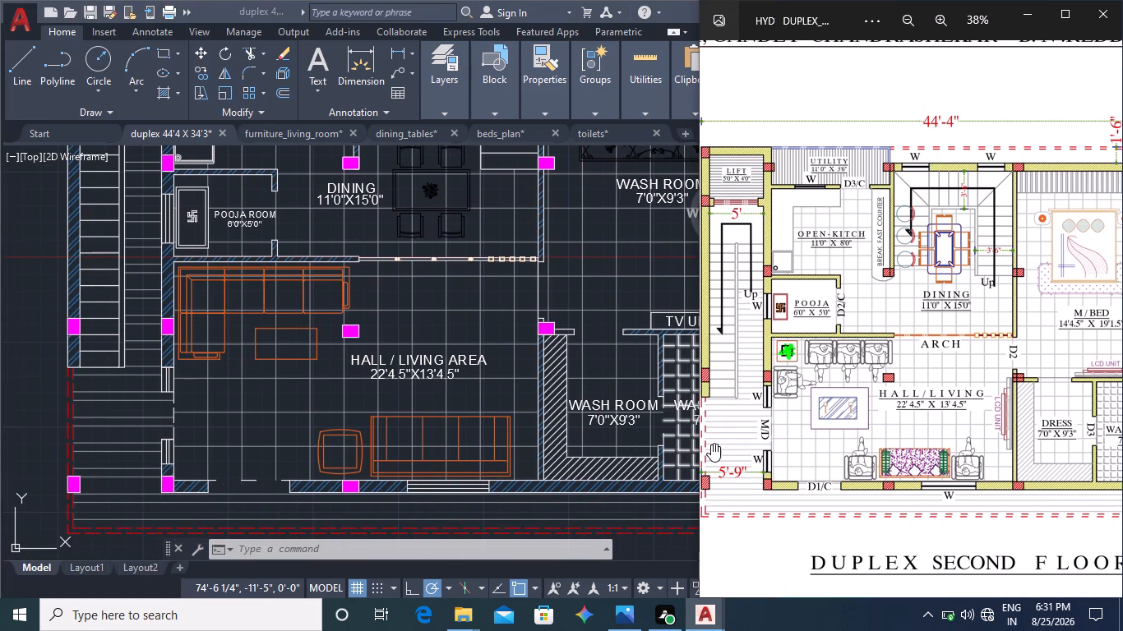
pyautogui.moveTo(971, 457); pyautogui.dragTo(905, 452, button='middle')
pyautogui.moveTo(954, 457); pyautogui.dragTo(874, 457, button='middle')
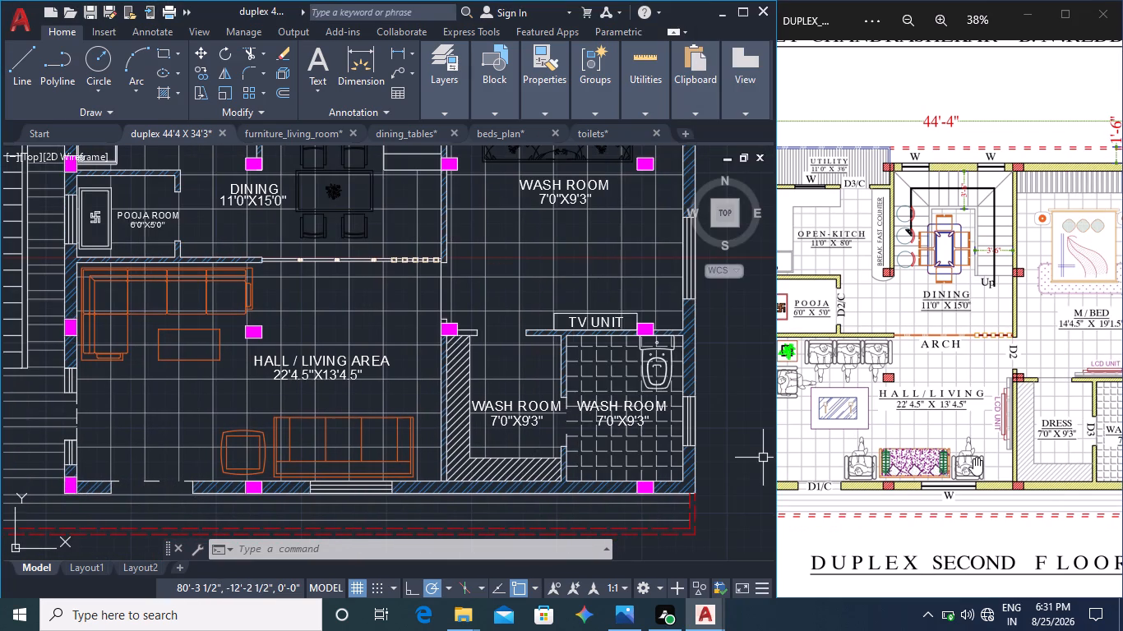
pyautogui.doubleClick(529, 405)
pyautogui.doubleClick(529, 405)
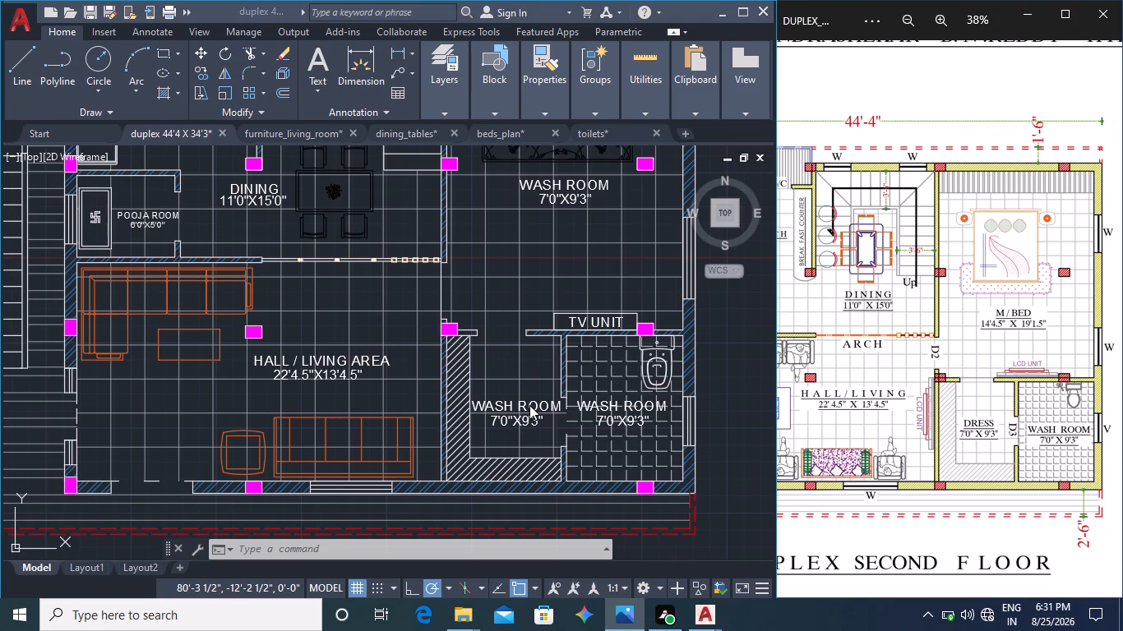
pyautogui.press('BackSpace')
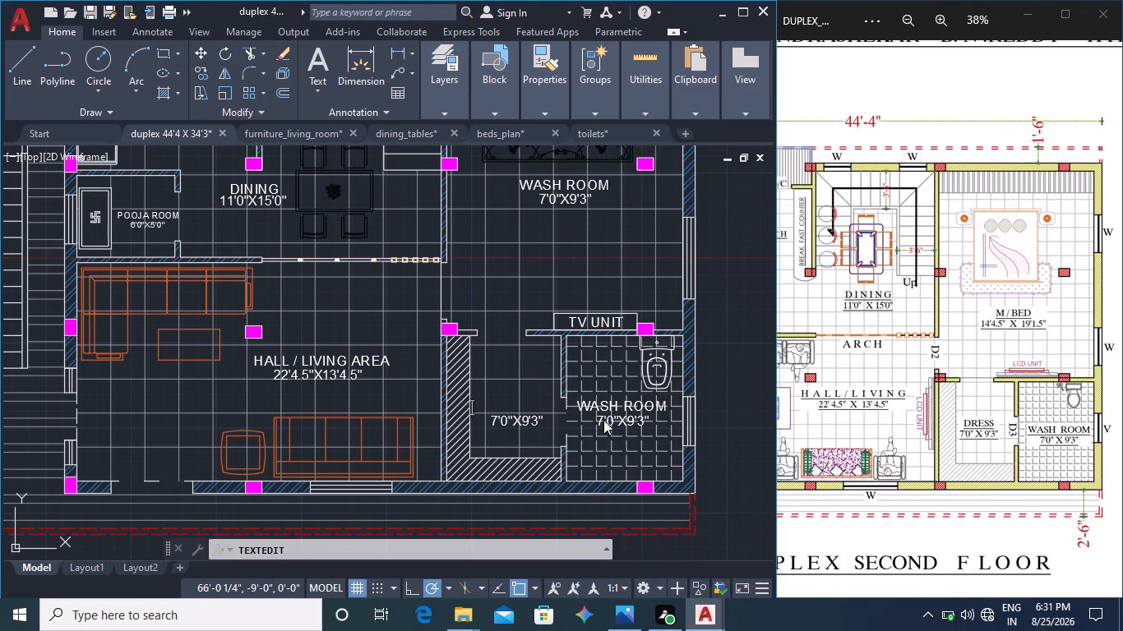
pyautogui.write('DRESS')
pyautogui.click(507, 442)
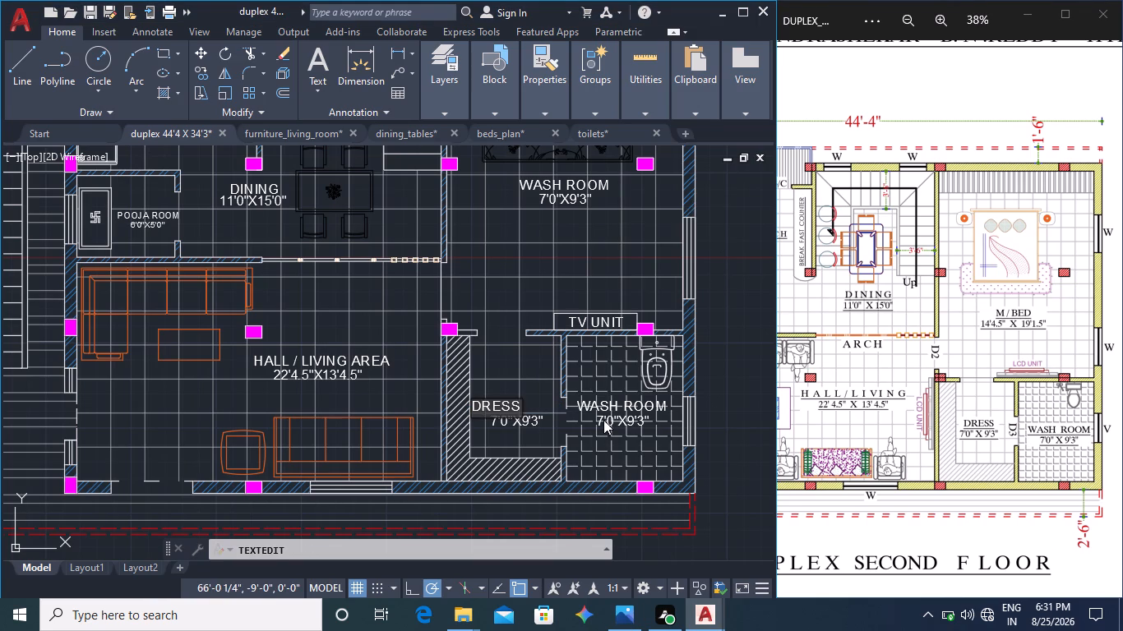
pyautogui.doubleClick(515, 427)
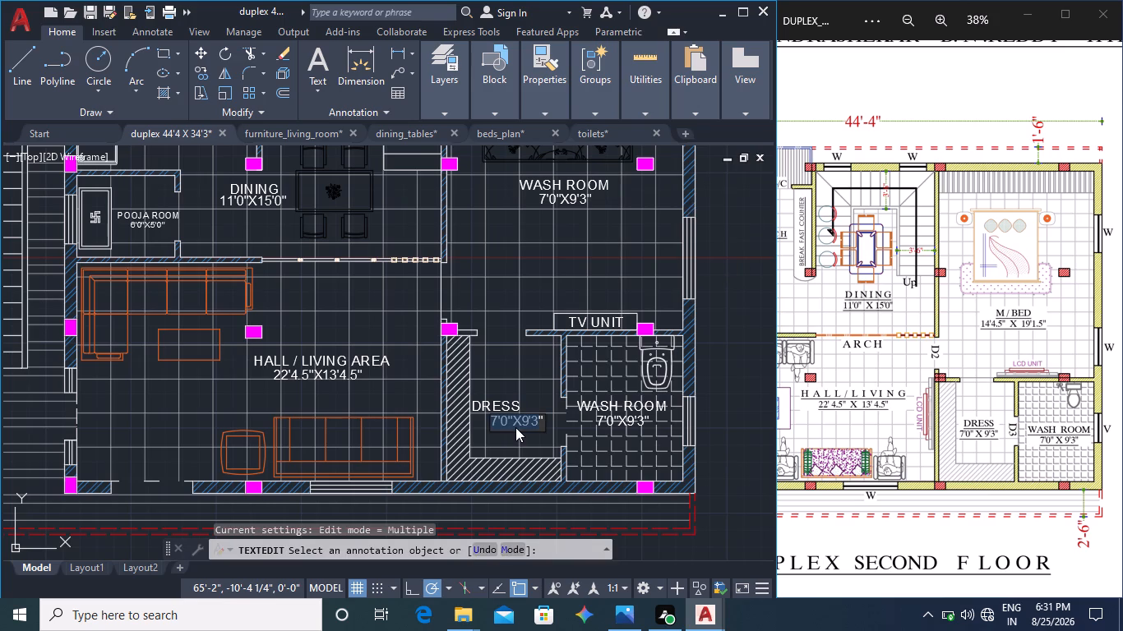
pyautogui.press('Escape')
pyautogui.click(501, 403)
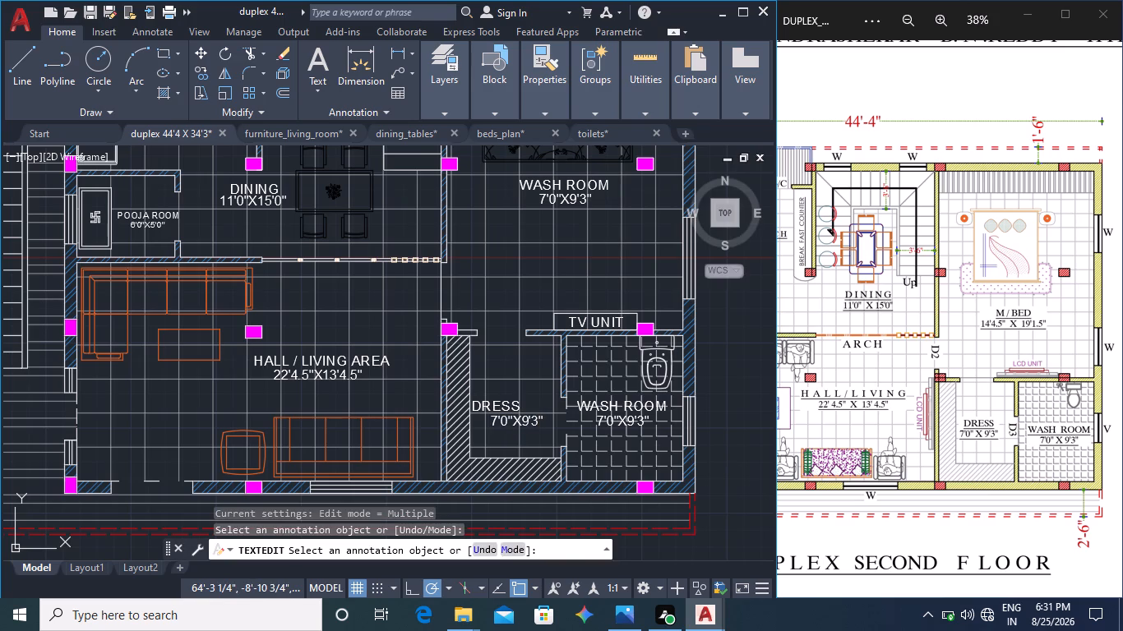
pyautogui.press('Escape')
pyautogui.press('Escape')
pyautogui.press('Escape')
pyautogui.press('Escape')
# Move the DRESS label horizontally so that it sits centred above its 7'0"X9'3" size text.
pyautogui.click(501, 403)
pyautogui.scroll(4, 501, 403)
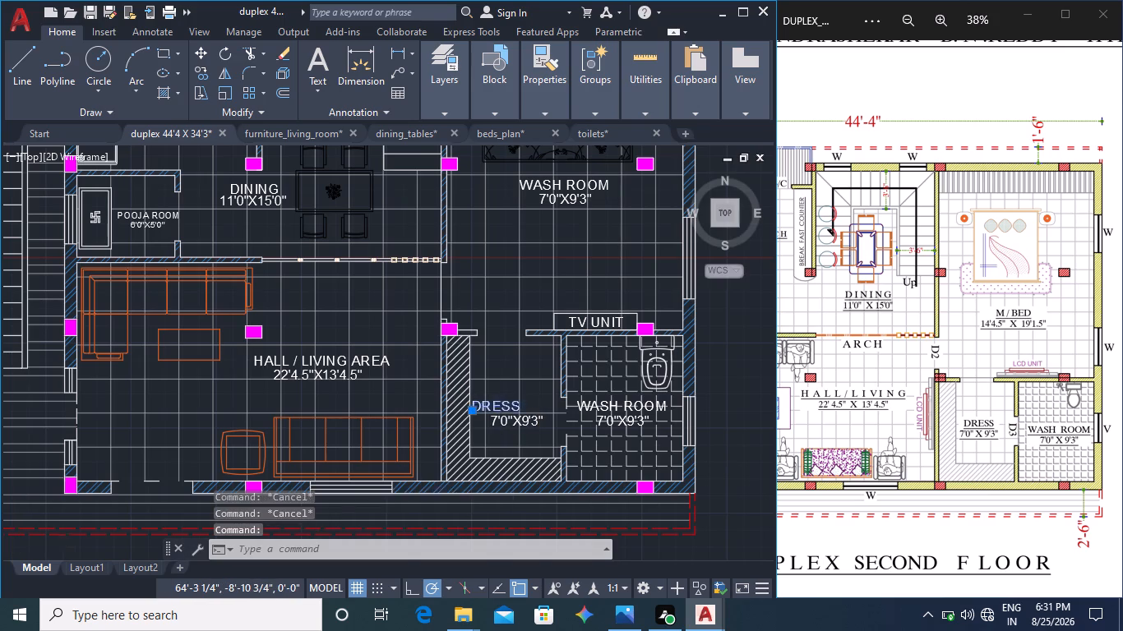
pyautogui.click(426, 425)
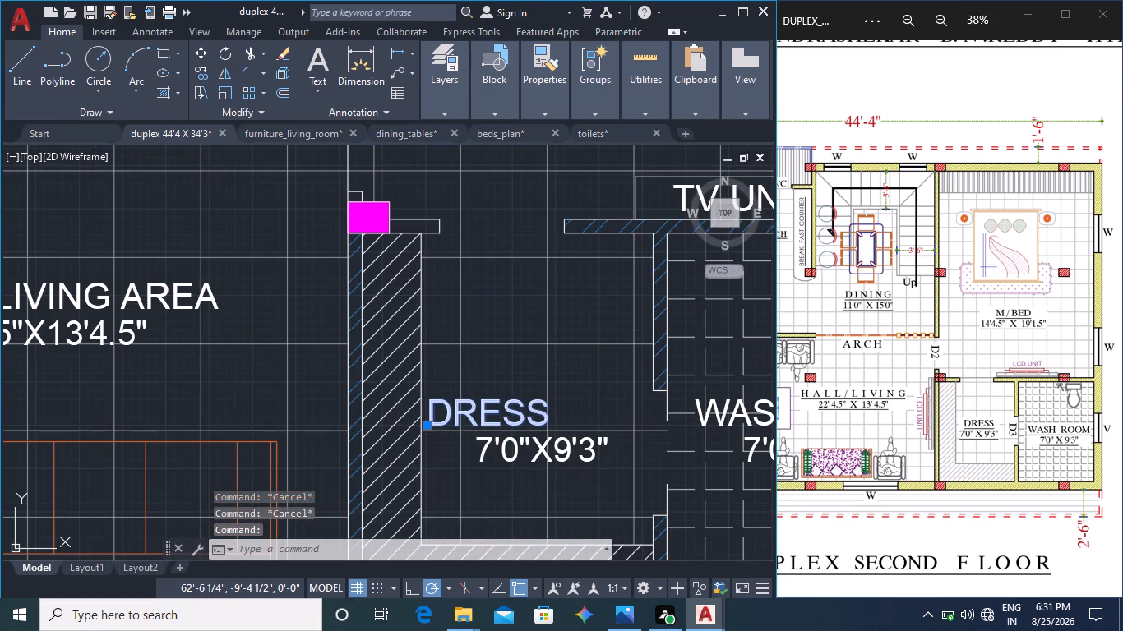
pyautogui.scroll(1, 485, 424)
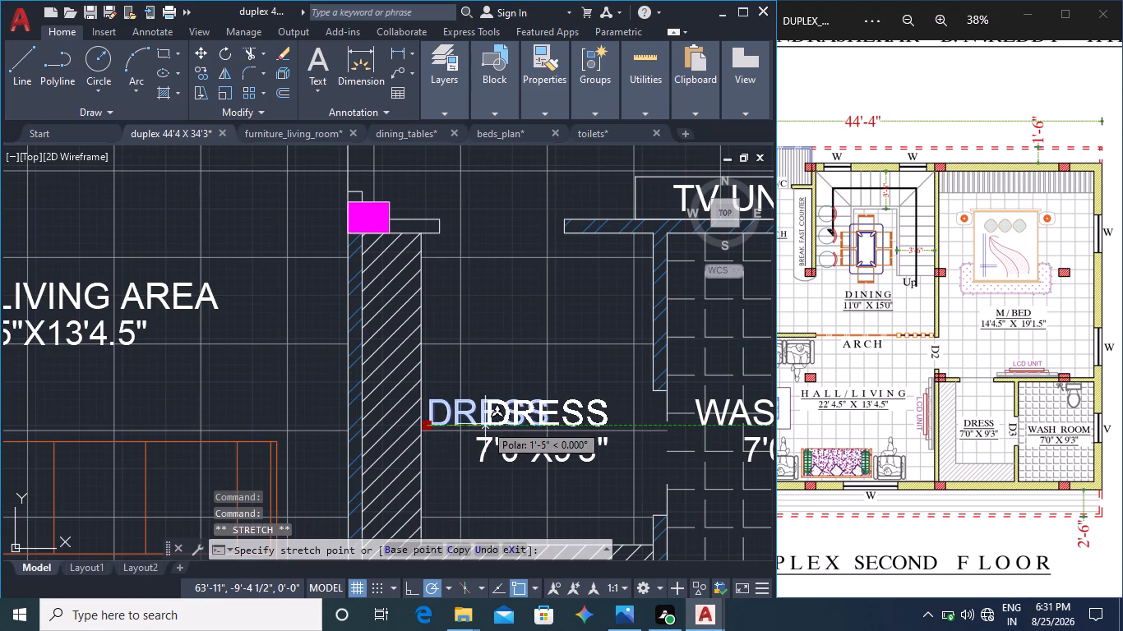
pyautogui.scroll(3, 485, 424)
pyautogui.click(486, 431)
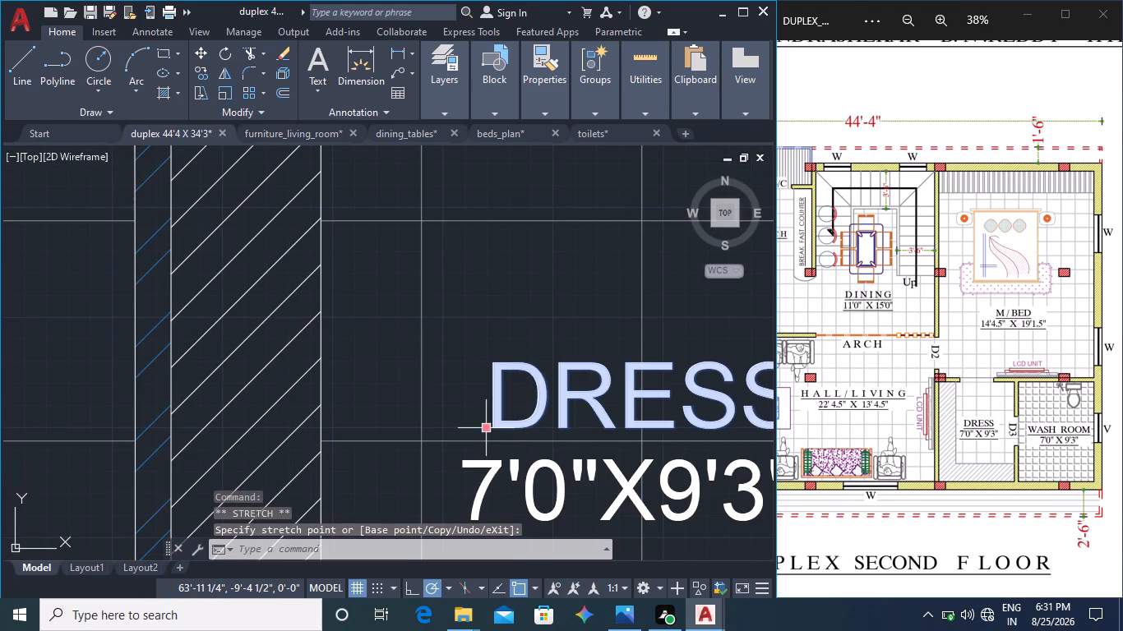
pyautogui.press('Escape')
# Replace the WASH ROOM label below the bed, in the large room above the dress and wash rooms, with M BED ROOM.
pyautogui.scroll(-4, 549, 456)
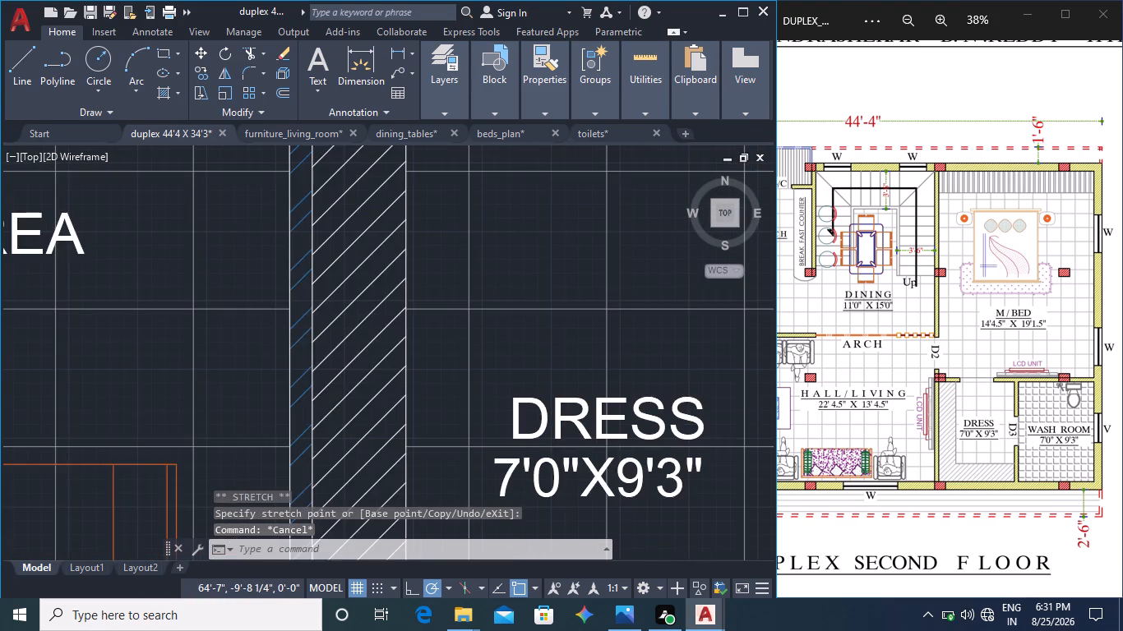
pyautogui.moveTo(652, 479); pyautogui.dragTo(607, 450, button='middle')
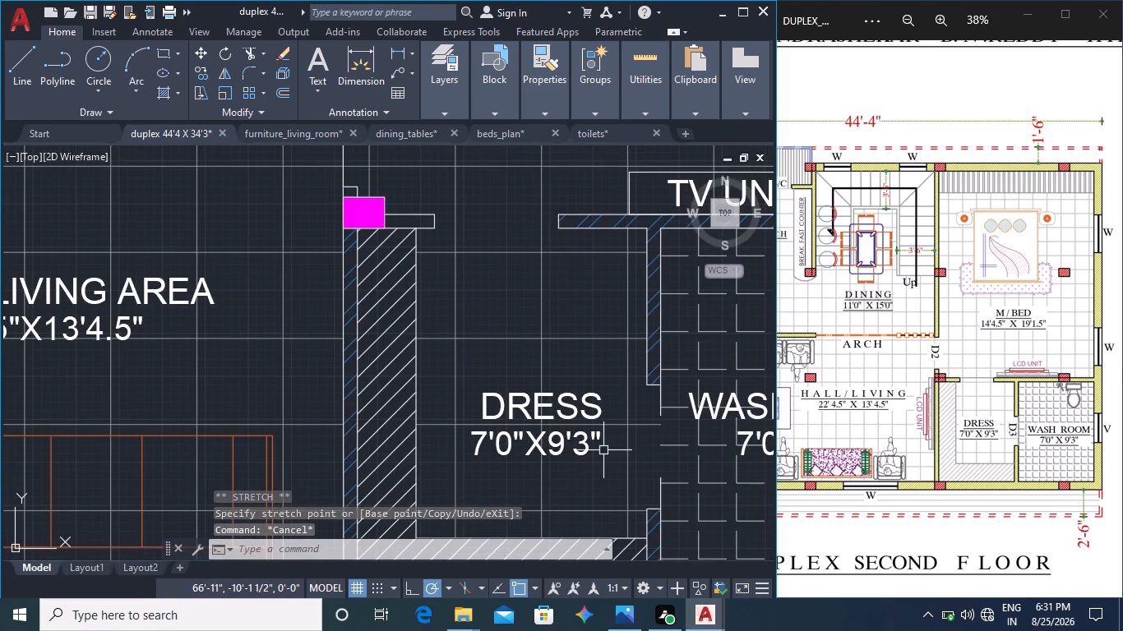
pyautogui.moveTo(598, 457); pyautogui.dragTo(538, 435, button='middle')
pyautogui.scroll(-1, 551, 442)
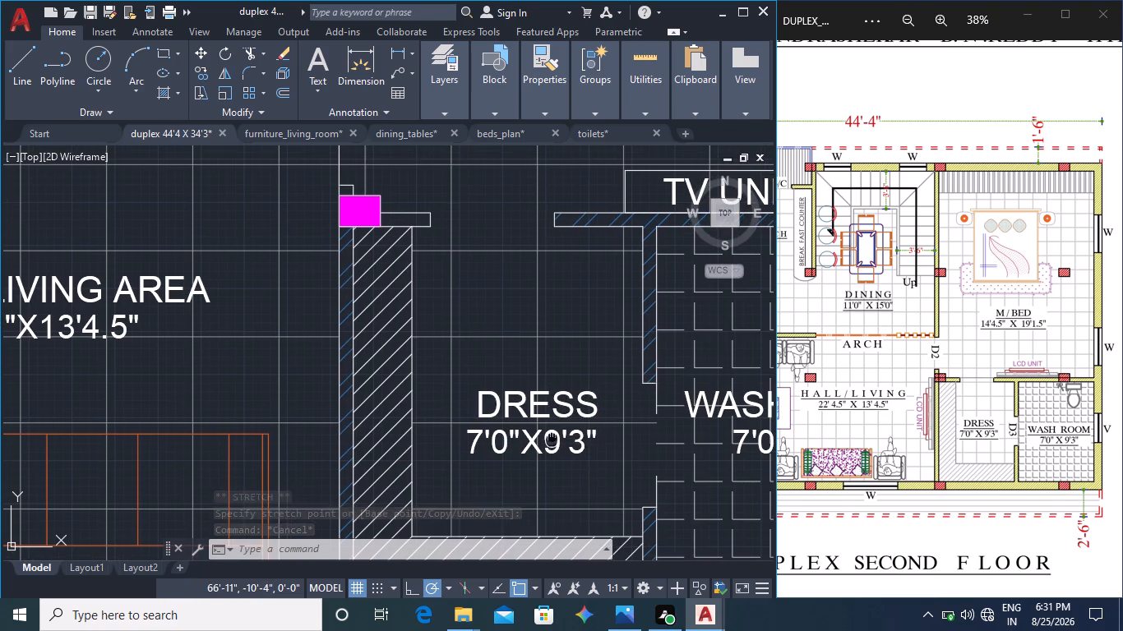
pyautogui.scroll(-1, 538, 435)
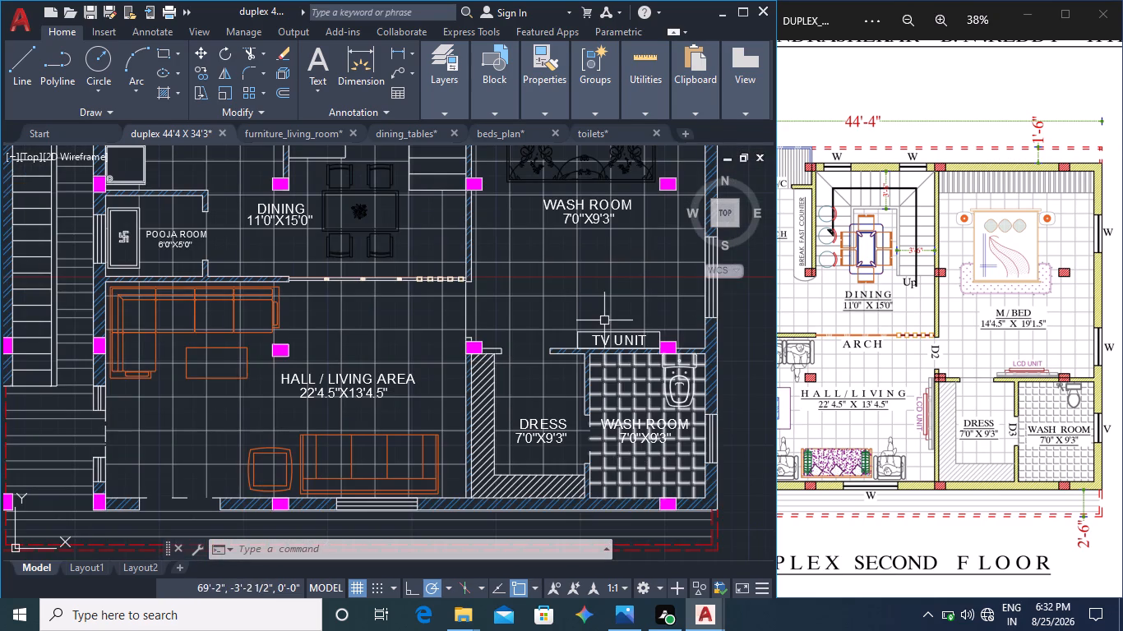
pyautogui.moveTo(587, 248); pyautogui.dragTo(610, 316, button='middle')
pyautogui.scroll(2, 603, 274)
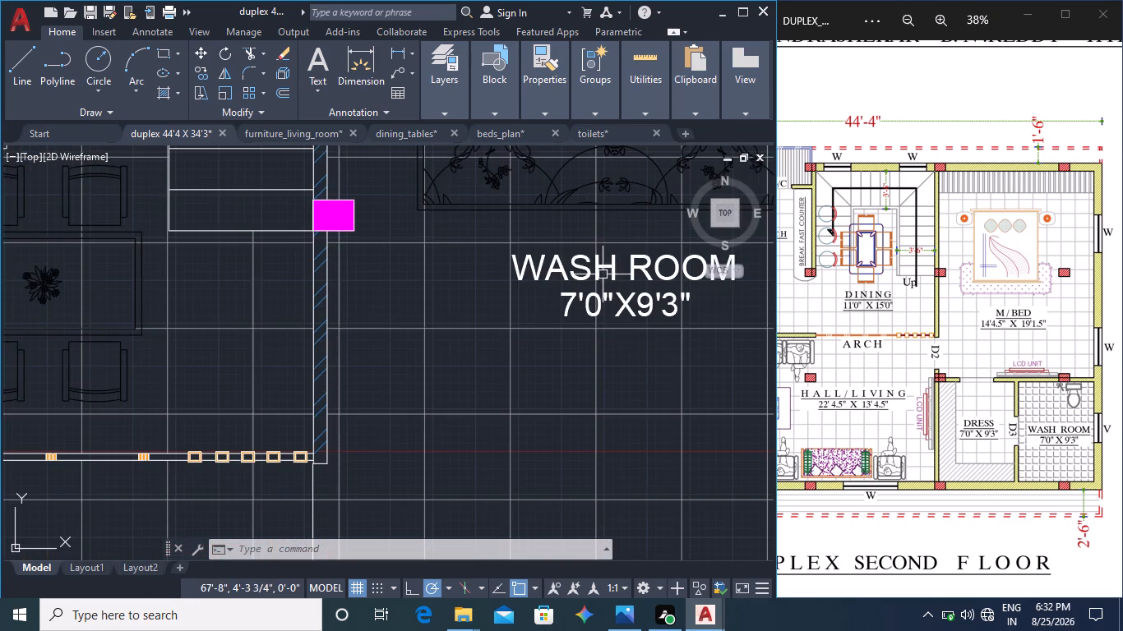
pyautogui.moveTo(608, 328); pyautogui.dragTo(555, 393, button='middle')
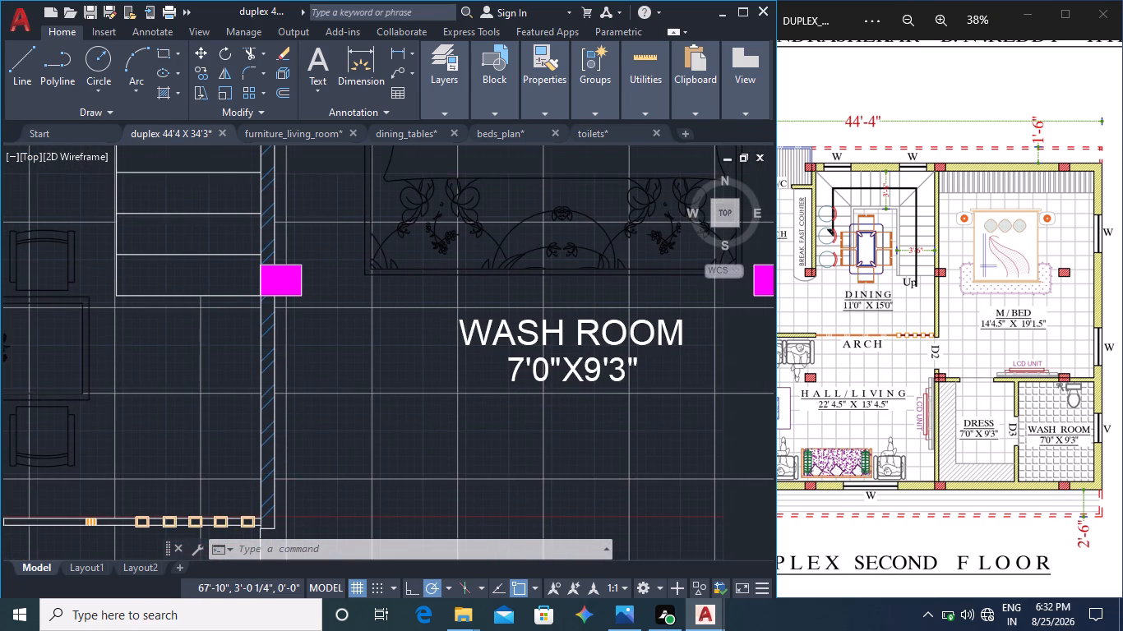
pyautogui.doubleClick(592, 337)
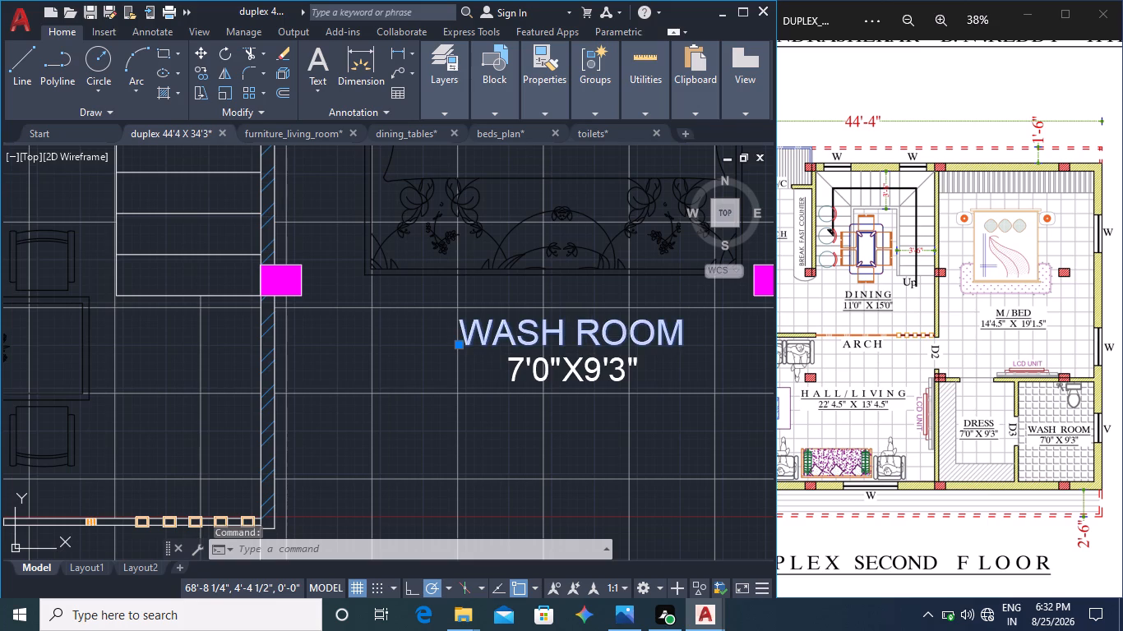
pyautogui.click(678, 342)
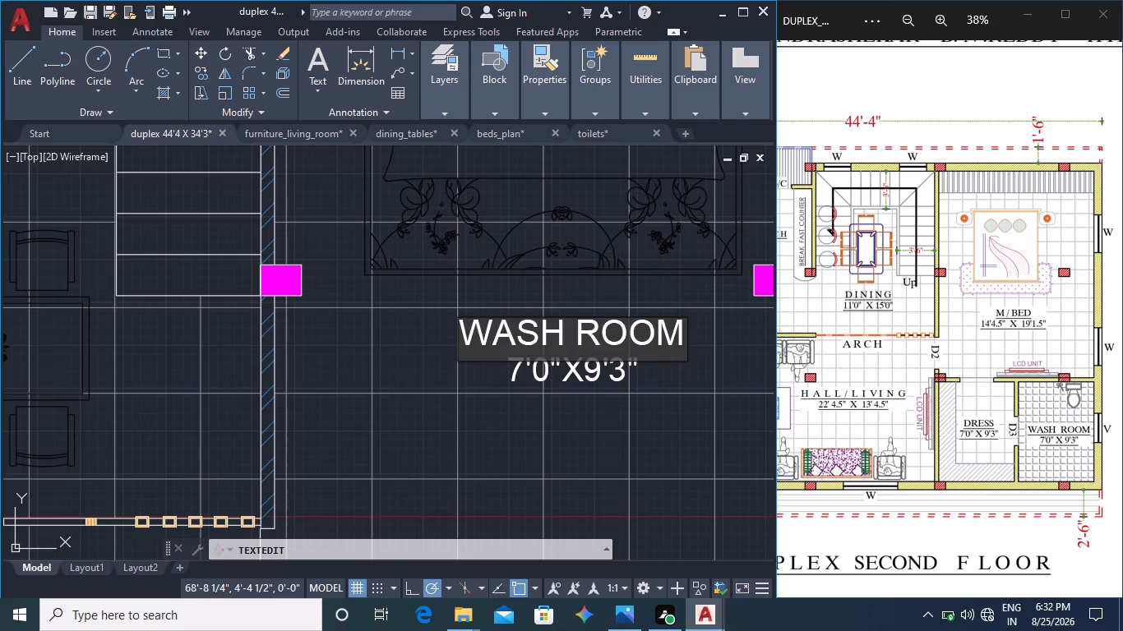
pyautogui.press('Right')
pyautogui.press('Right')
pyautogui.press('BackSpace')
pyautogui.press('BackSpace')
pyautogui.press('BackSpace')
pyautogui.press('BackSpace')
pyautogui.press('BackSpace')
pyautogui.press('BackSpace')
pyautogui.press('BackSpace')
pyautogui.press('BackSpace')
pyautogui.press('BackSpace')
pyautogui.press('BackSpace')
pyautogui.press('BackSpace')
pyautogui.press('BackSpace')
pyautogui.press('BackSpace')
pyautogui.press('BackSpace')
pyautogui.press('BackSpace')
pyautogui.press('BackSpace')
pyautogui.press('BackSpace')
pyautogui.press('BackSpace')
pyautogui.press('BackSpace')
pyautogui.press('BackSpace')
pyautogui.press('m')
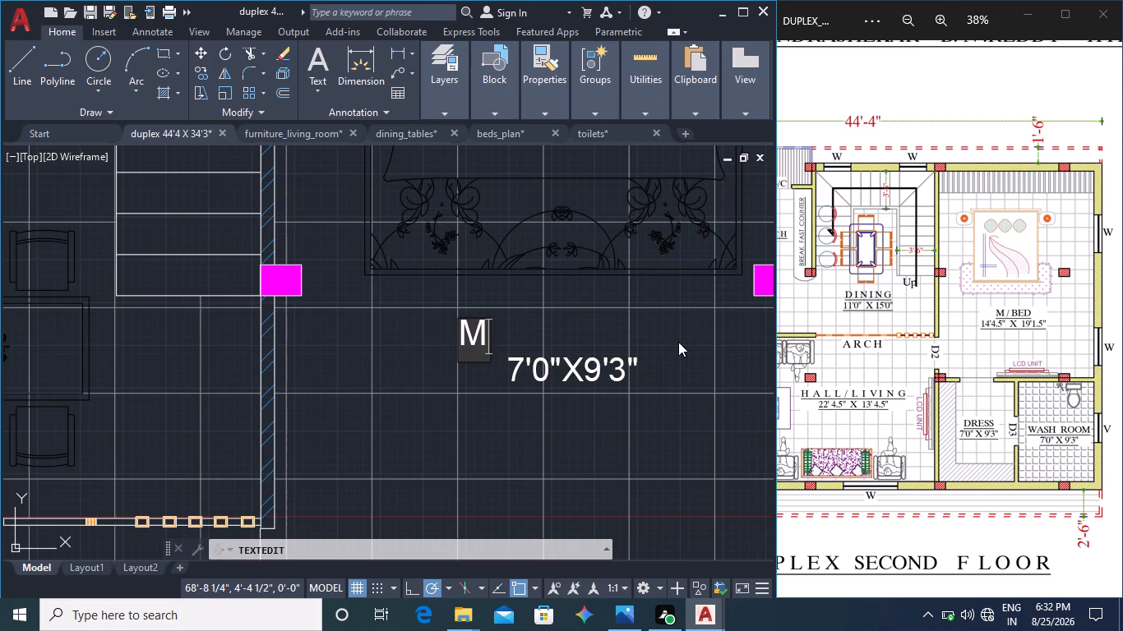
pyautogui.press('space')
pyautogui.write('BES')
pyautogui.press('BackSpace')
pyautogui.write('D ROOM')
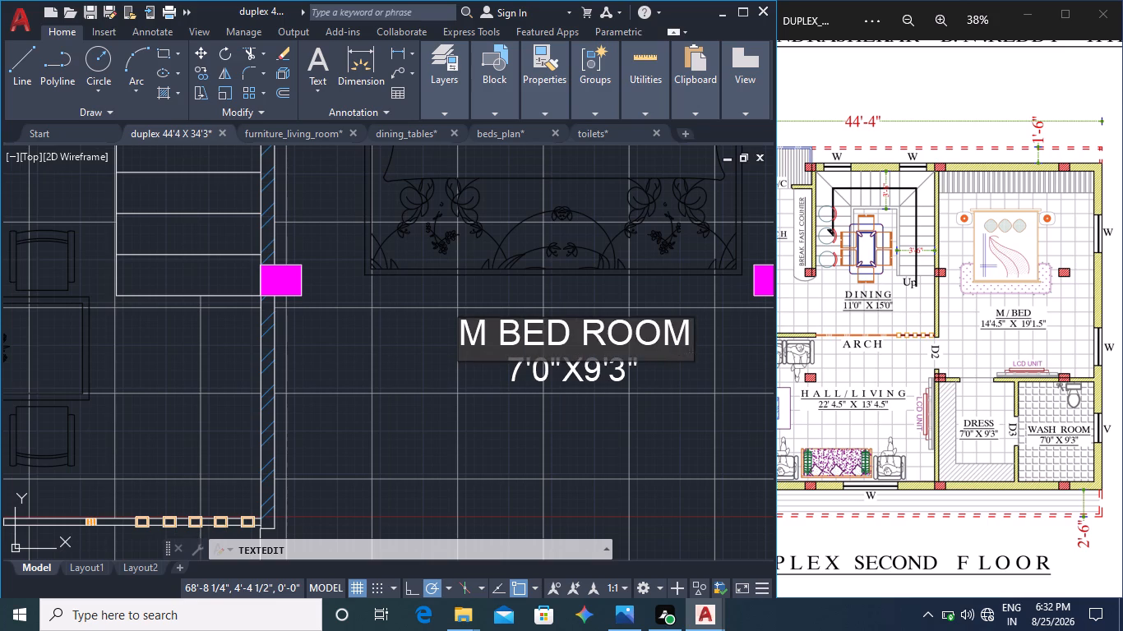
pyautogui.click(666, 398)
# Change the size text under the M BED ROOM label to 14'4.5"X19'1.5".
pyautogui.doubleClick(607, 375)
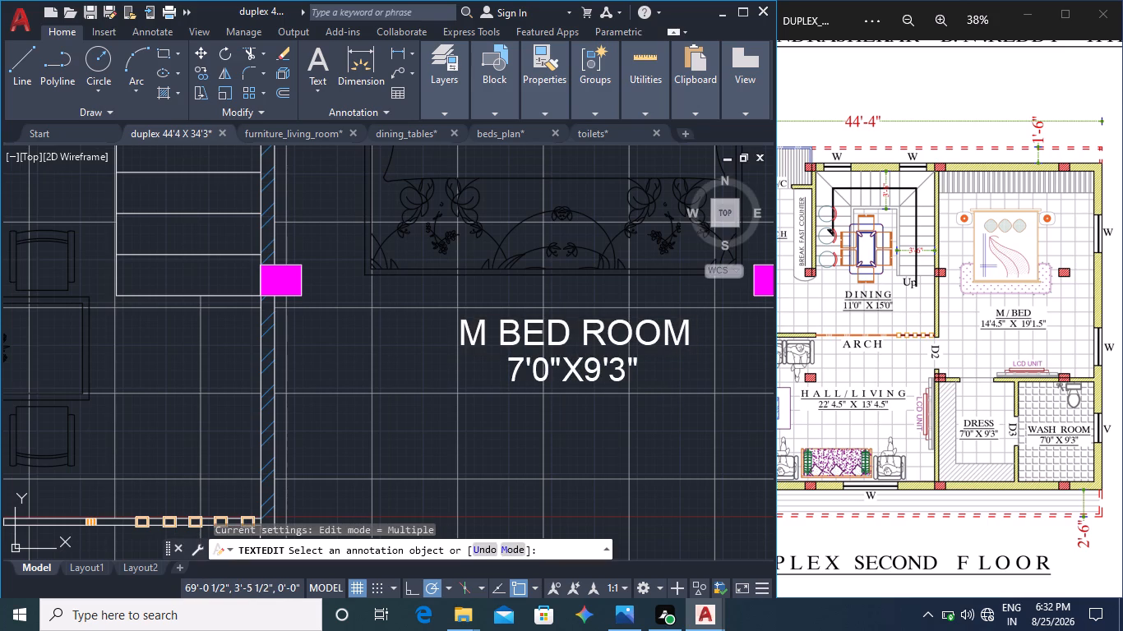
pyautogui.click(634, 371)
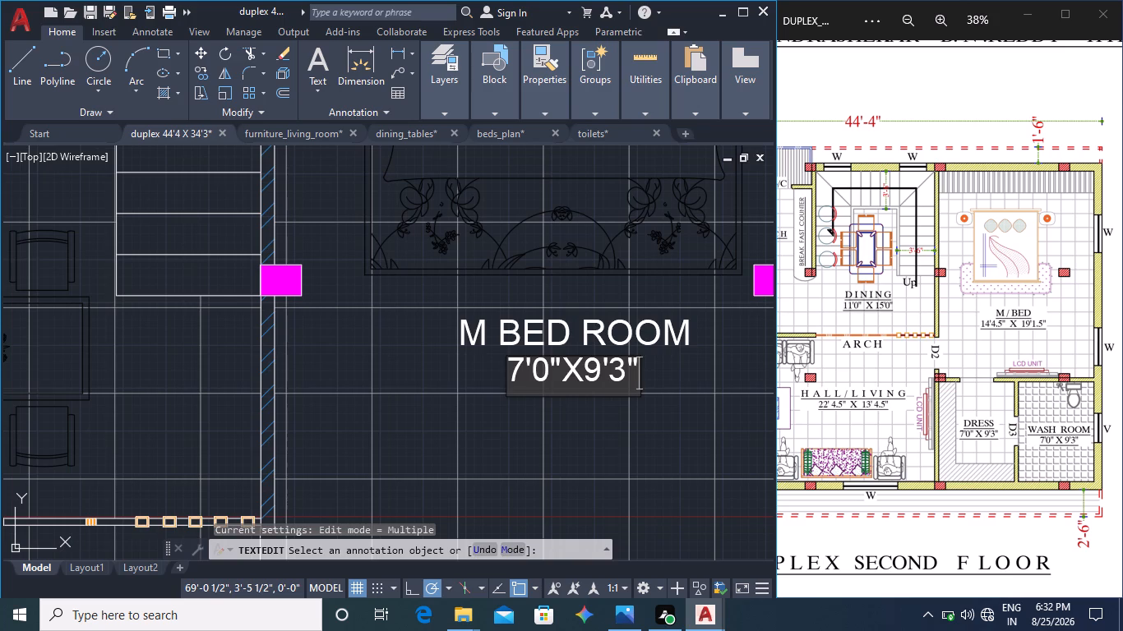
pyautogui.press('BackSpace')
pyautogui.press('BackSpace')
pyautogui.press('BackSpace')
pyautogui.press('BackSpace')
pyautogui.press('BackSpace')
pyautogui.press('BackSpace')
pyautogui.press('BackSpace')
pyautogui.press('BackSpace')
pyautogui.press('BackSpace')
pyautogui.press('BackSpace')
pyautogui.press('BackSpace')
pyautogui.press('BackSpace')
pyautogui.press('BackSpace')
pyautogui.press('BackSpace')
pyautogui.press('BackSpace')
pyautogui.press('BackSpace')
pyautogui.press('BackSpace')
pyautogui.press('BackSpace')
pyautogui.press('BackSpace')
pyautogui.press('BackSpace')
pyautogui.write('14')
pyautogui.press("'")
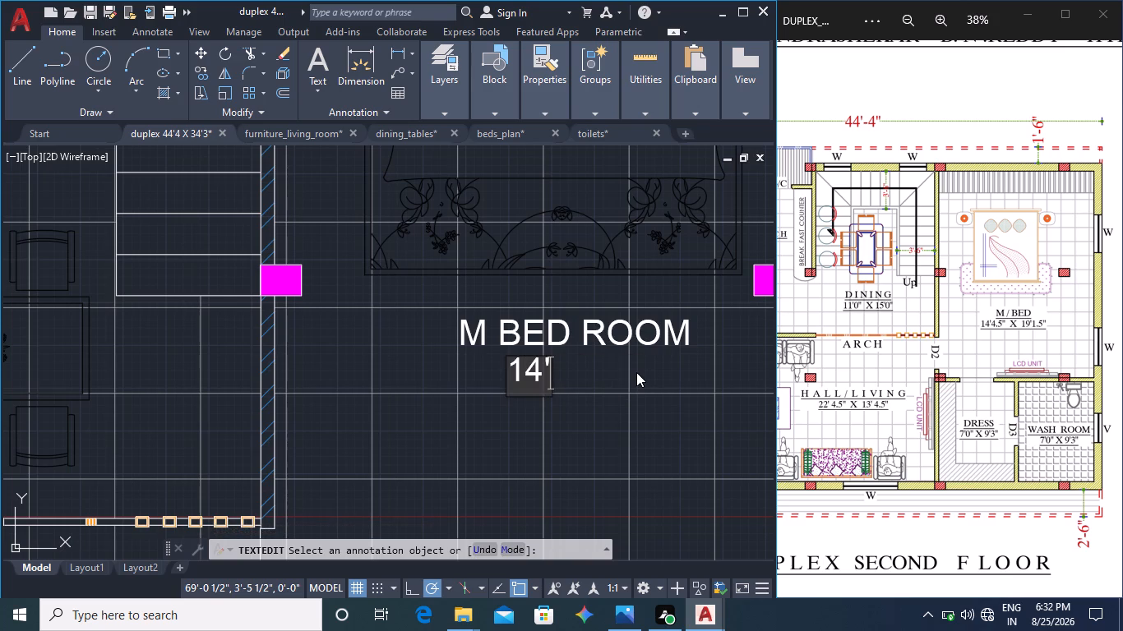
pyautogui.write('4.5"')
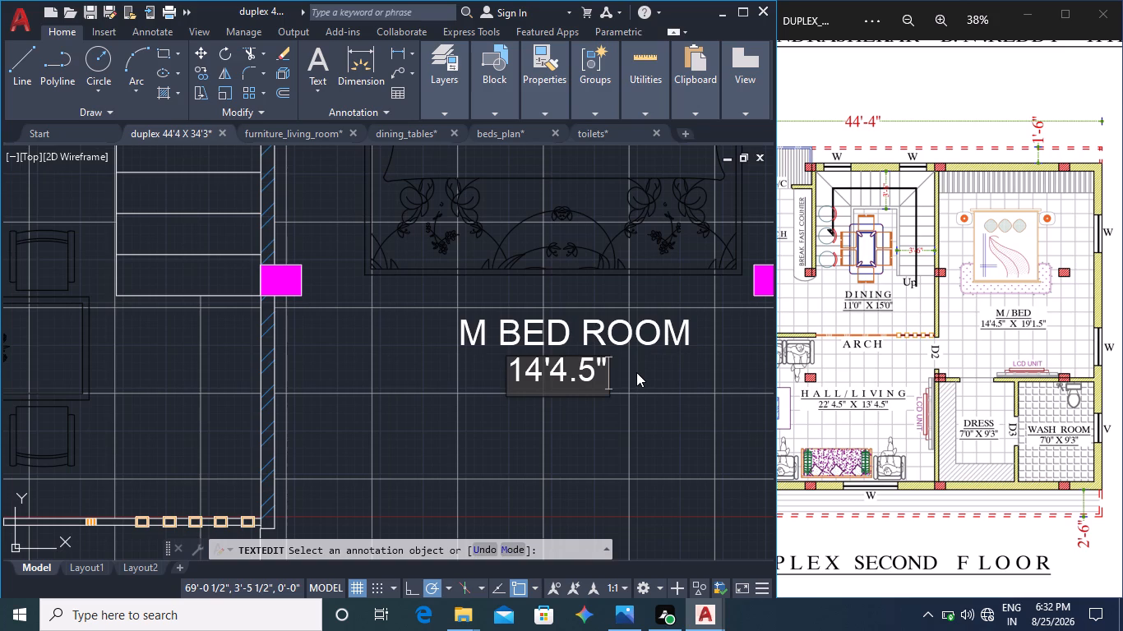
pyautogui.press('x')
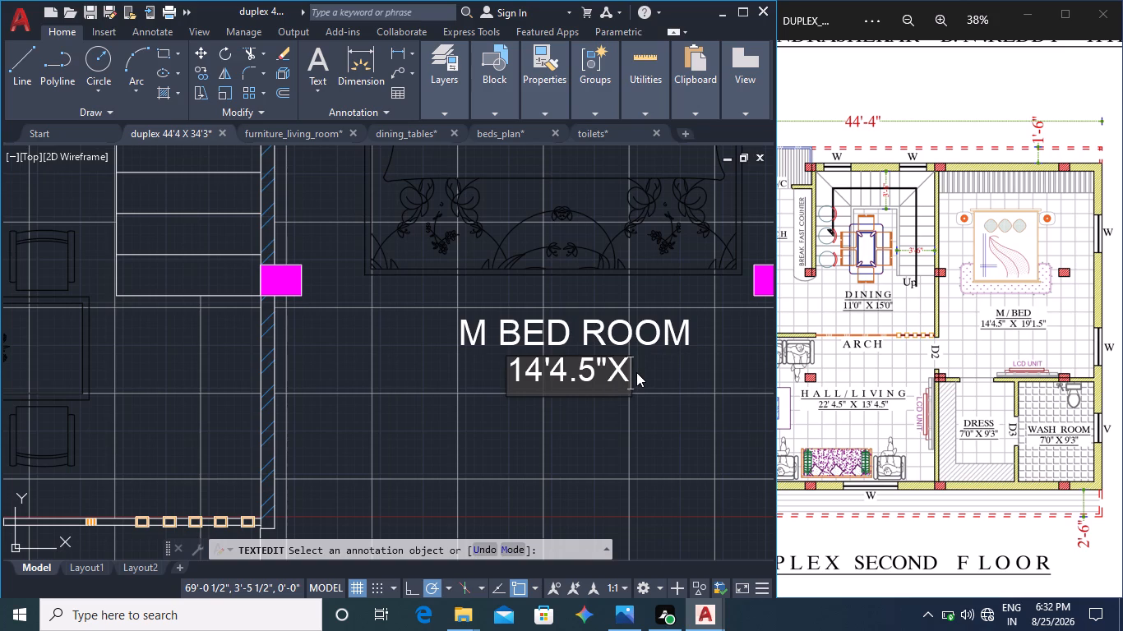
pyautogui.write('19')
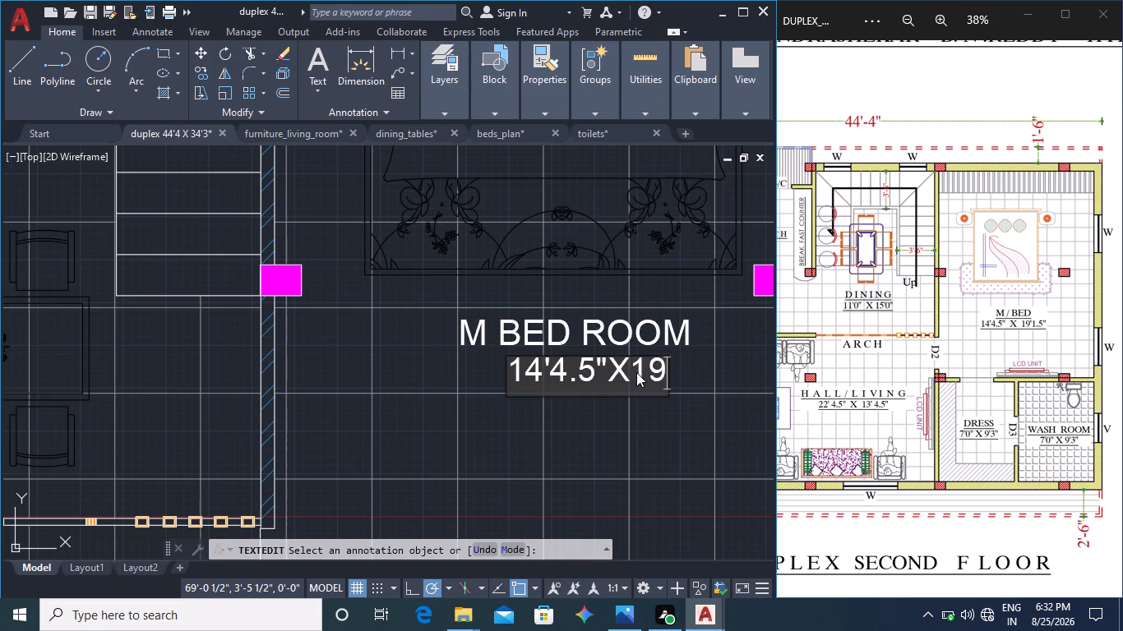
pyautogui.press("'")
pyautogui.press('1')
pyautogui.press('.')
pyautogui.press('5')
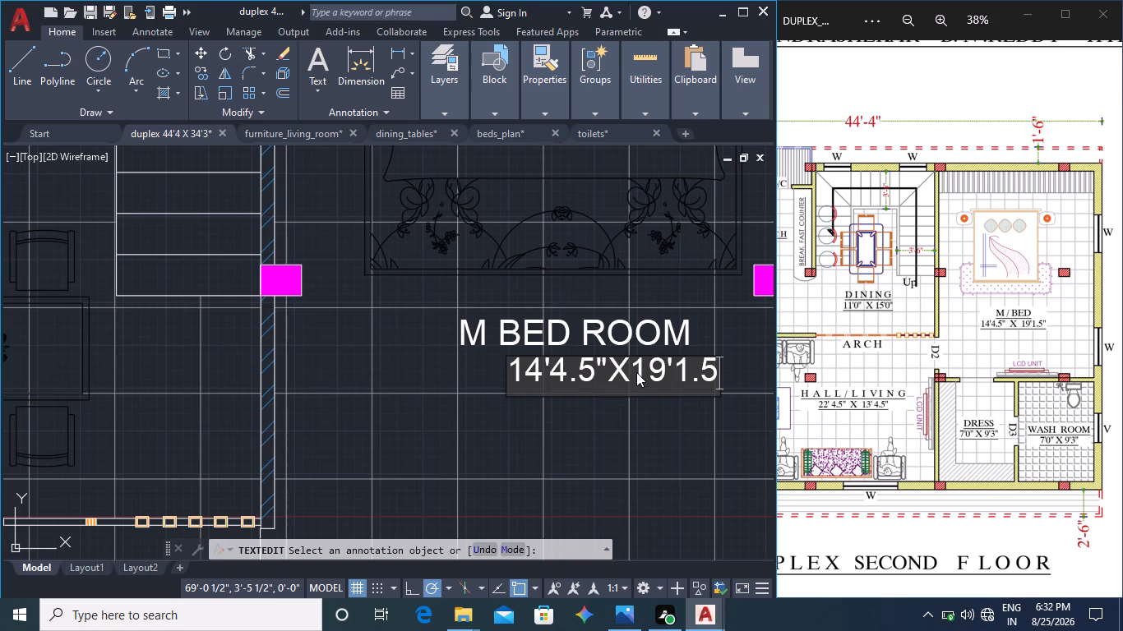
pyautogui.hotkey('shift', '"')
pyautogui.click(652, 463)
pyautogui.click(597, 362)
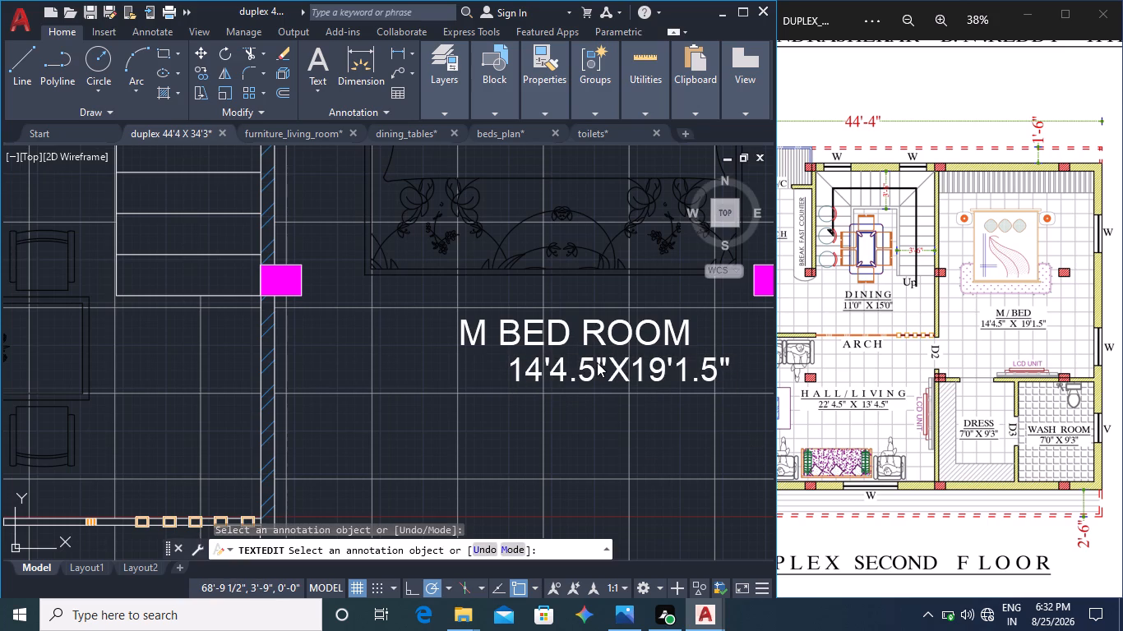
pyautogui.press('Escape')
pyautogui.press('Escape')
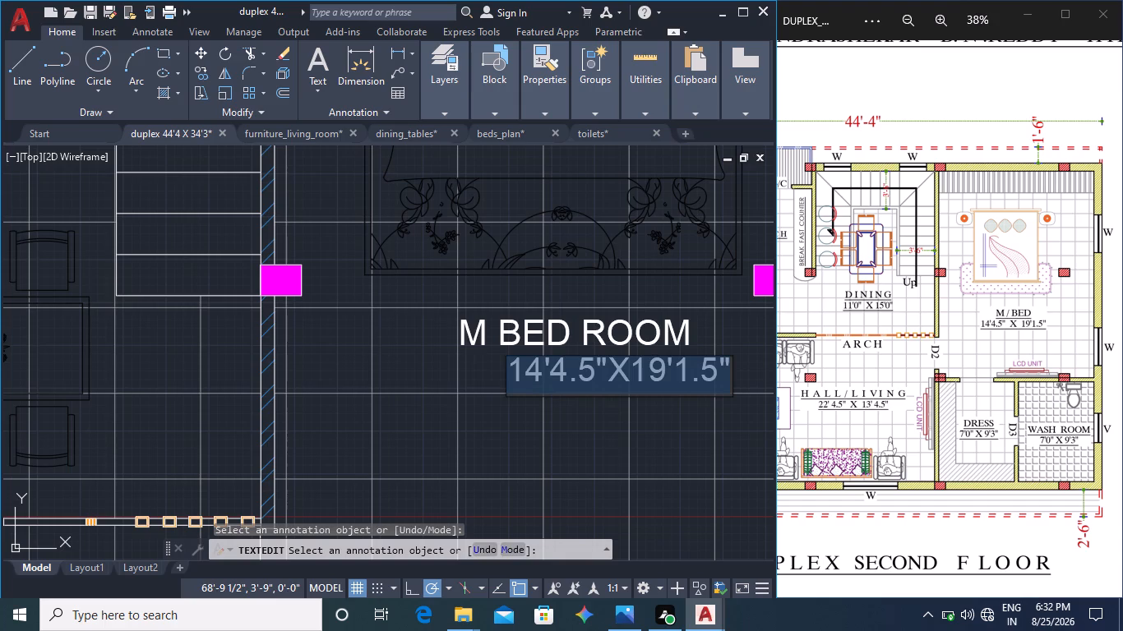
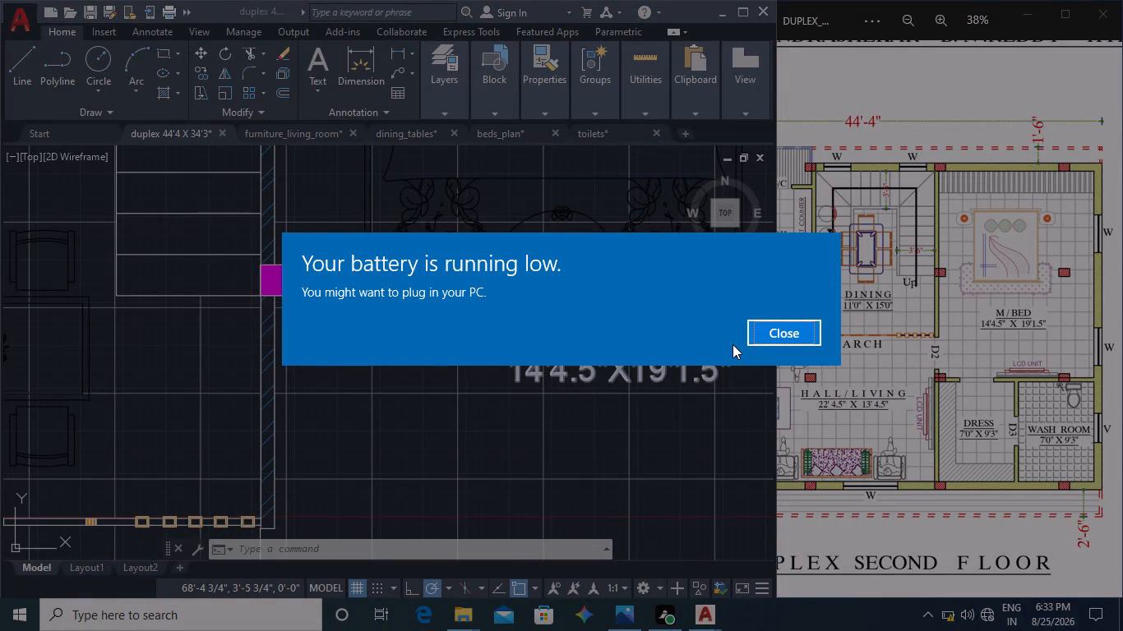
# Move the 14'4.5"X19'1.5" size text horizontally so that it sits centred under the M BED ROOM label.
pyautogui.click(807, 335)
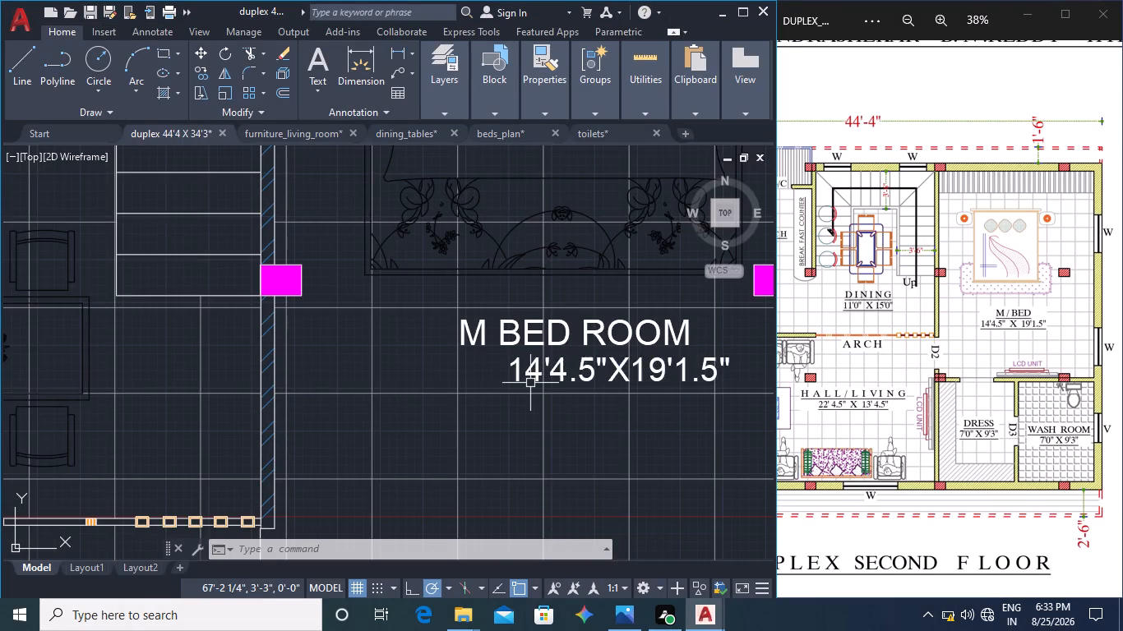
pyautogui.click(529, 377)
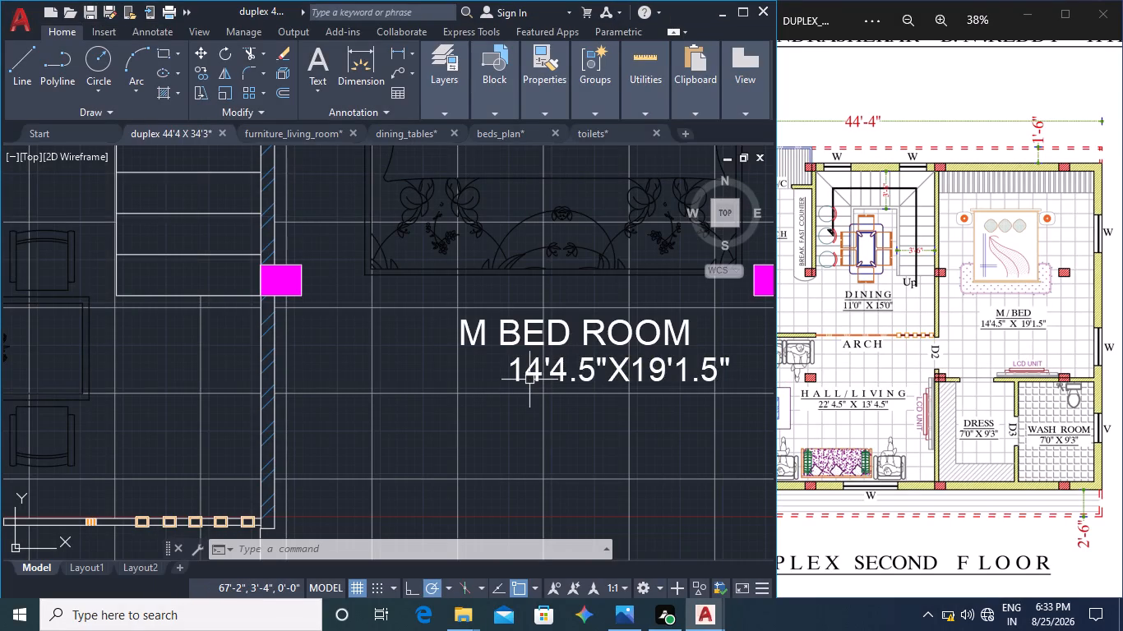
pyautogui.press('Escape')
pyautogui.press('Escape')
pyautogui.press('Escape')
pyautogui.click(527, 373)
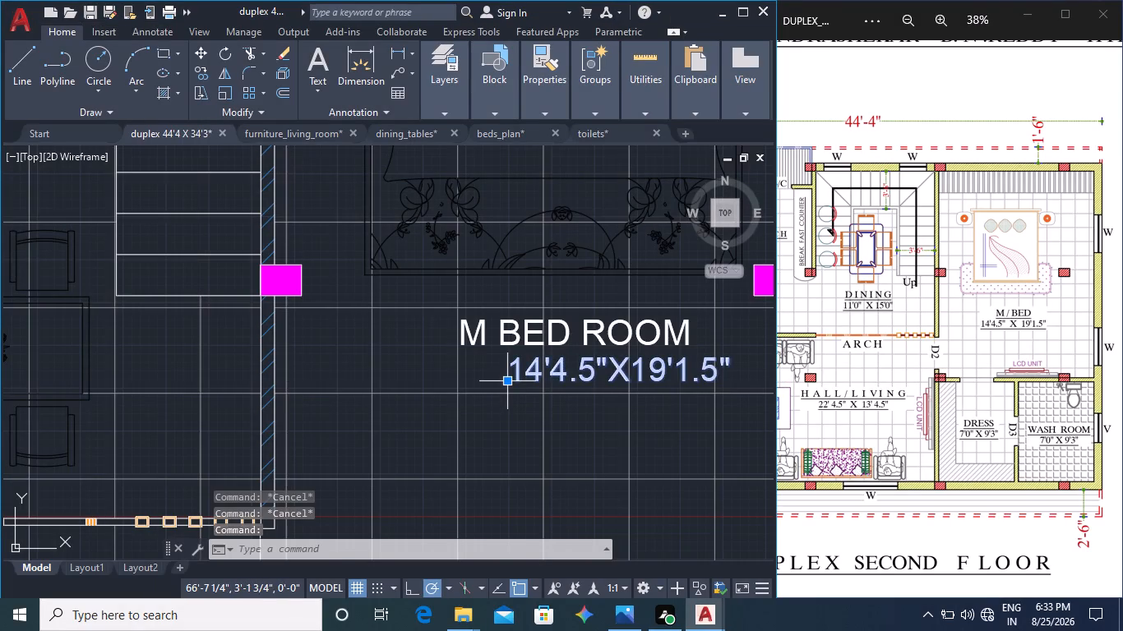
pyautogui.click(506, 384)
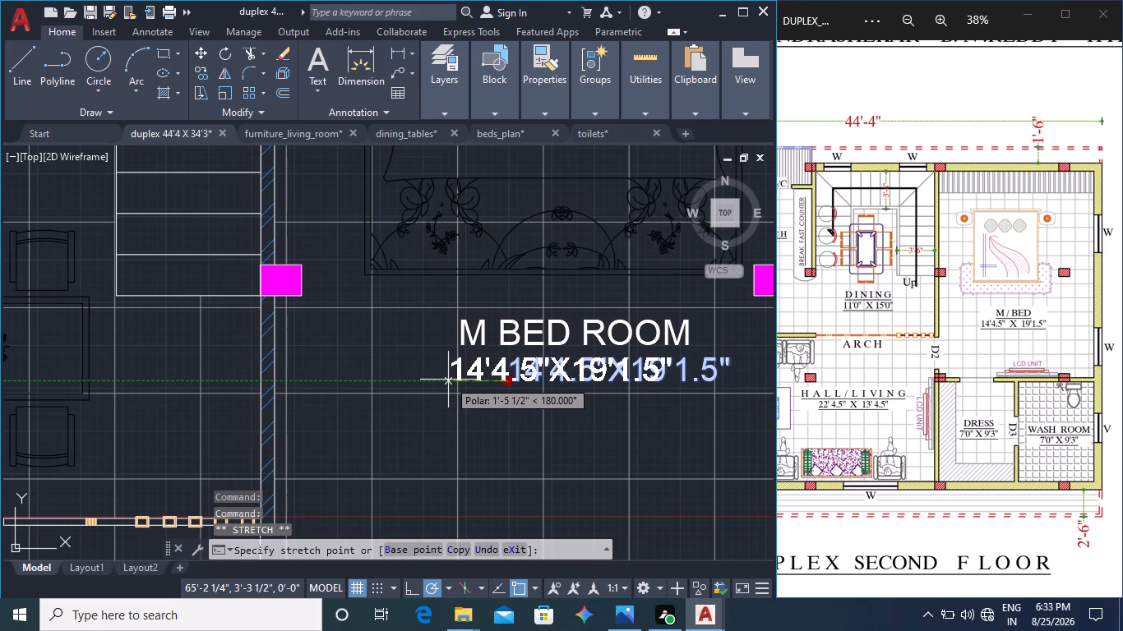
pyautogui.click(450, 380)
pyautogui.click(451, 380)
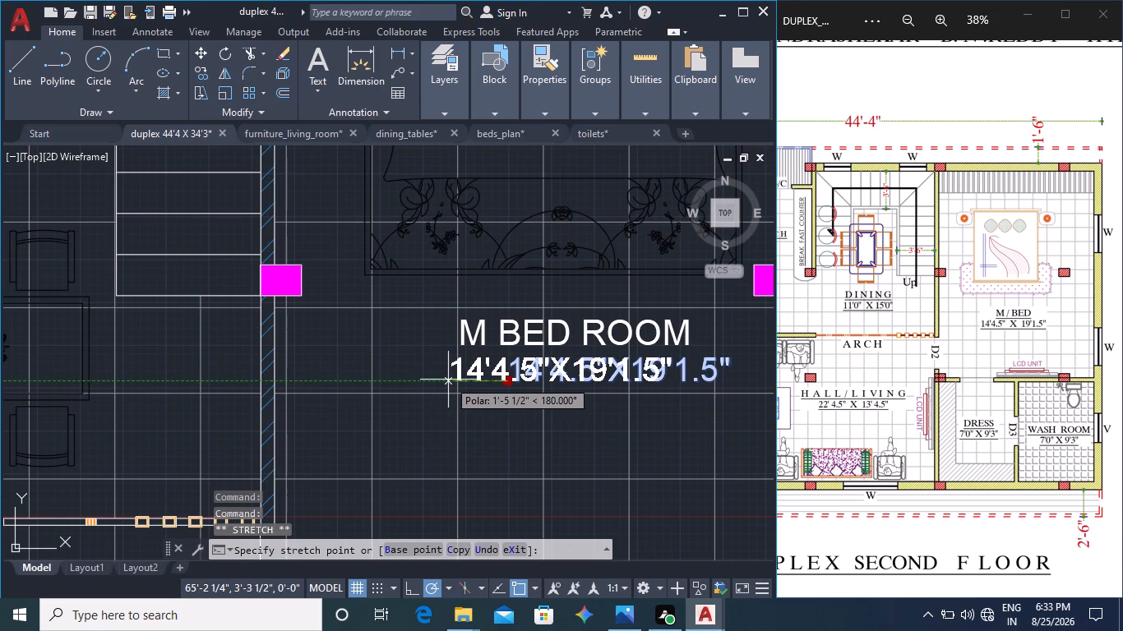
pyautogui.click(466, 380)
pyautogui.press('Escape')
pyautogui.press('Escape')
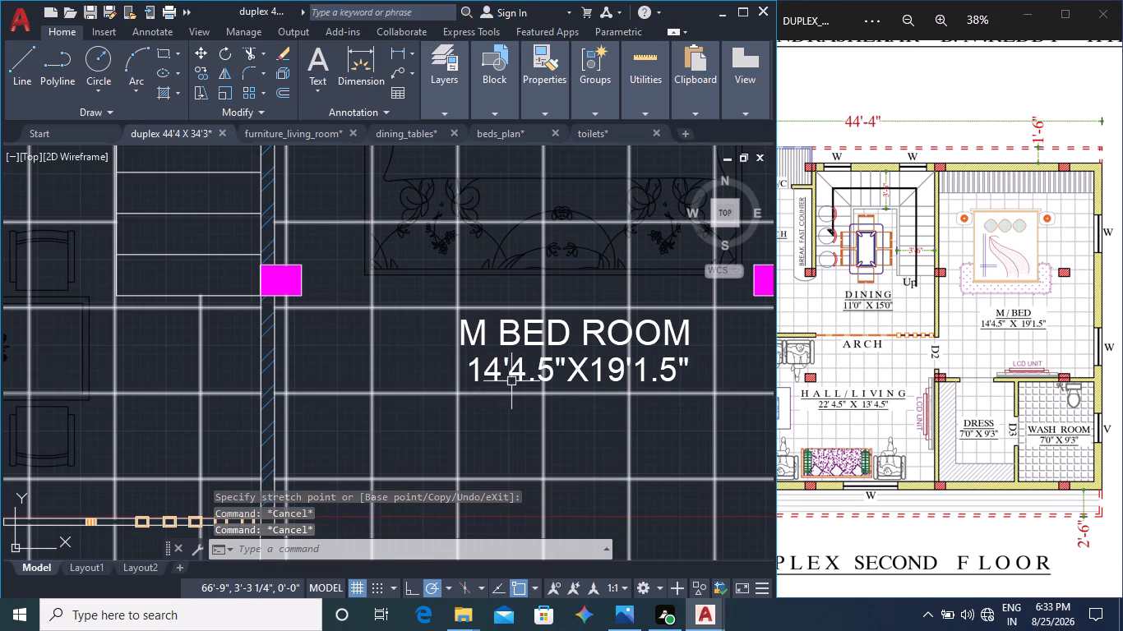
pyautogui.click(499, 374)
pyautogui.click(470, 380)
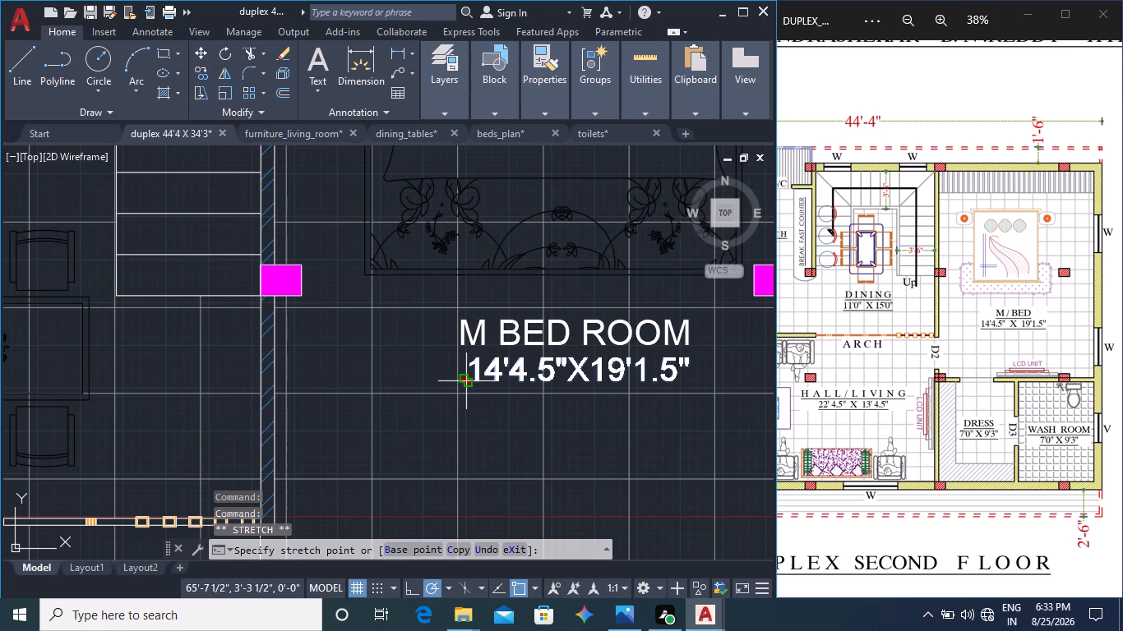
pyautogui.click(460, 380)
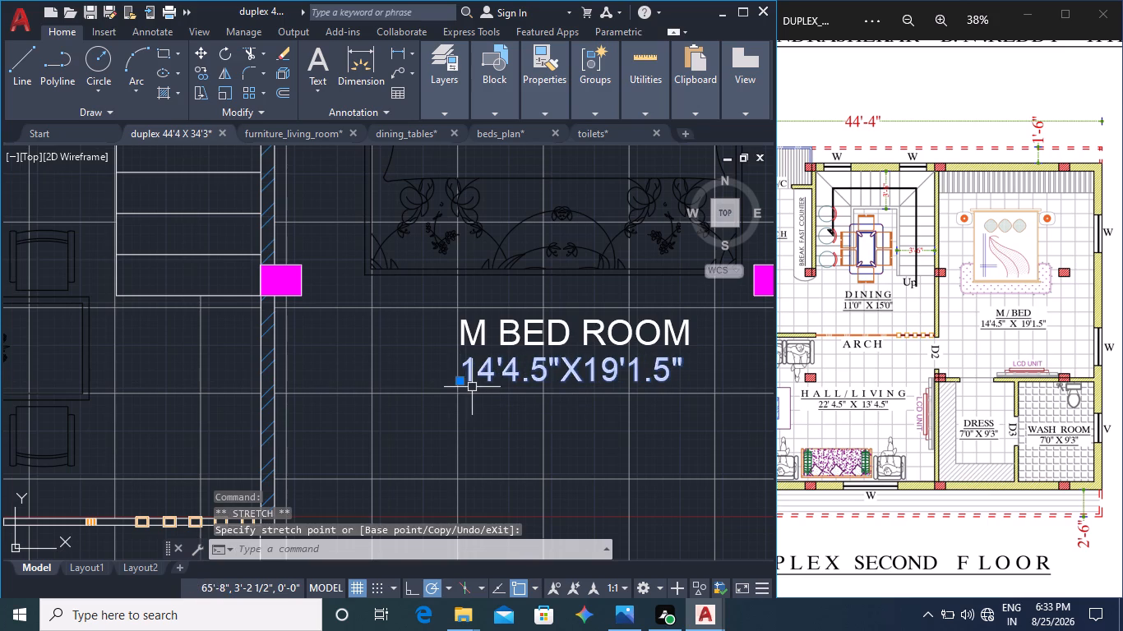
pyautogui.press('Escape')
pyautogui.press('Escape')
# Copy the TV UNIT text from the master bedroom to just outside the outer-wall window below the bed.
pyautogui.scroll(-2, 677, 444)
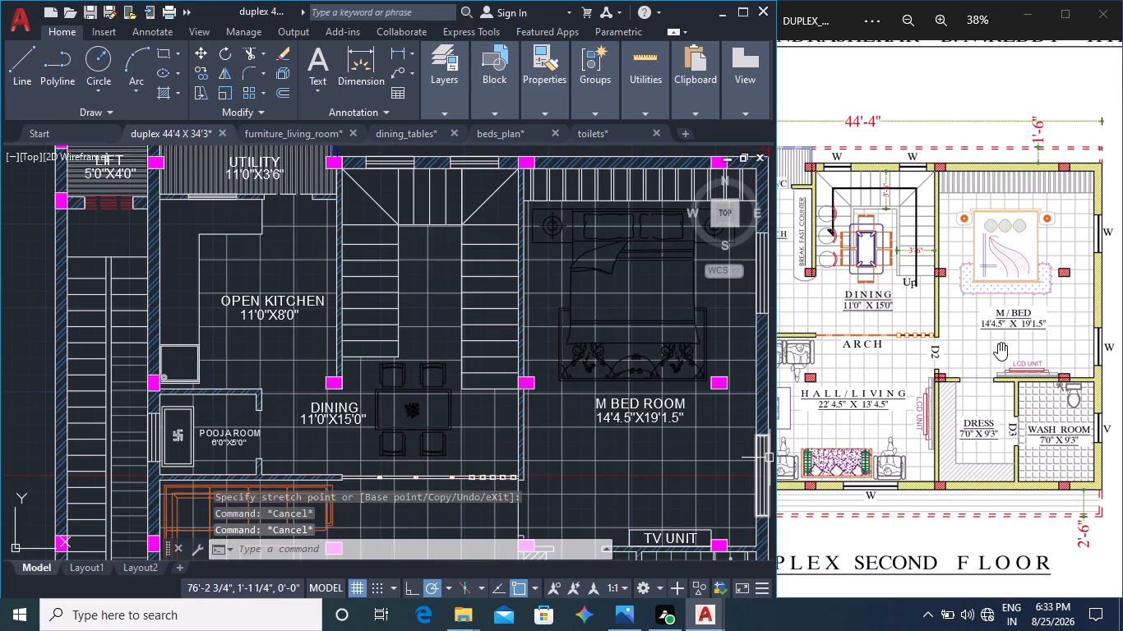
pyautogui.moveTo(998, 343); pyautogui.dragTo(1003, 380, button='middle')
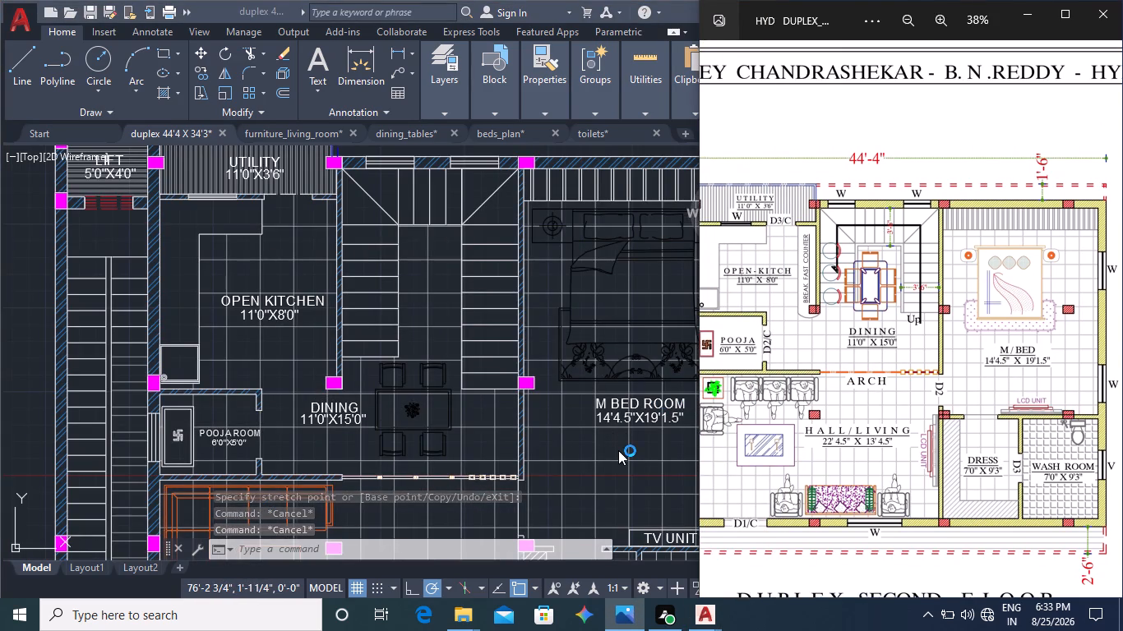
pyautogui.moveTo(618, 450); pyautogui.dragTo(578, 450, button='middle')
pyautogui.moveTo(613, 454); pyautogui.dragTo(511, 447, button='middle')
pyautogui.moveTo(608, 453); pyautogui.dragTo(540, 449, button='middle')
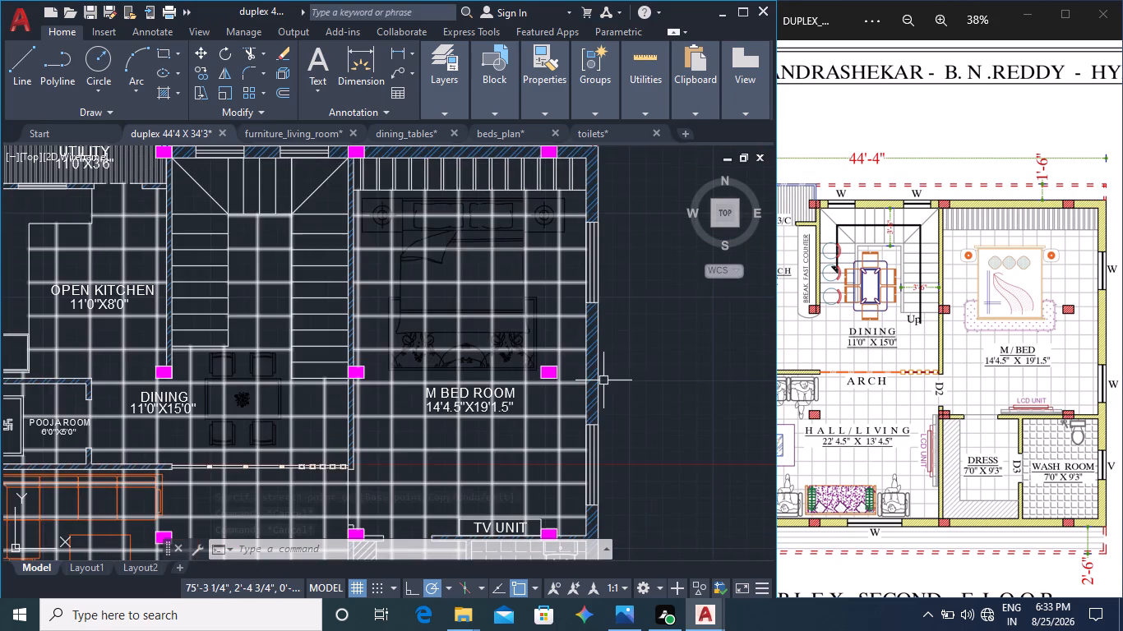
pyautogui.scroll(1, 603, 263)
pyautogui.scroll(-1, 614, 294)
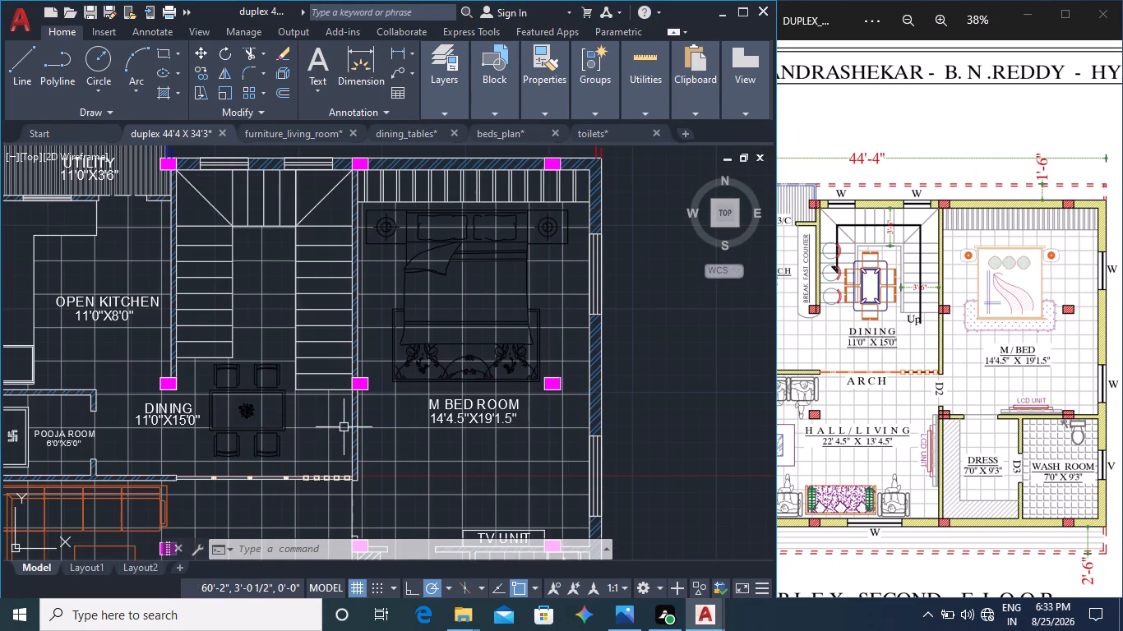
pyautogui.moveTo(268, 461); pyautogui.dragTo(386, 388, button='middle')
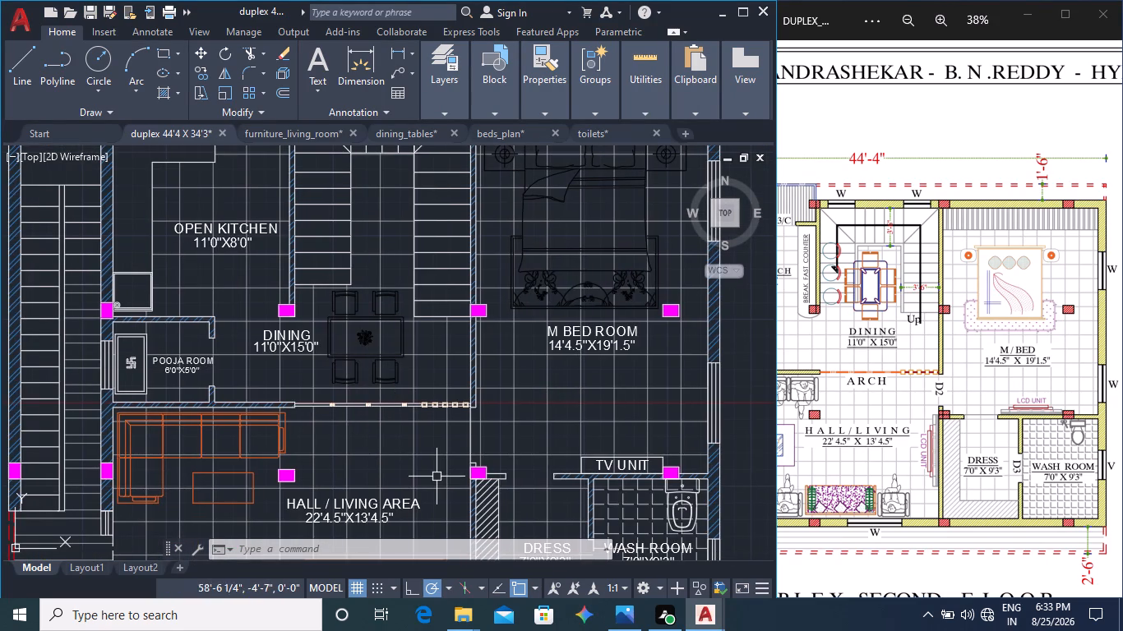
pyautogui.moveTo(437, 462); pyautogui.dragTo(412, 364, button='middle')
pyautogui.scroll(2, 613, 366)
pyautogui.click(592, 379)
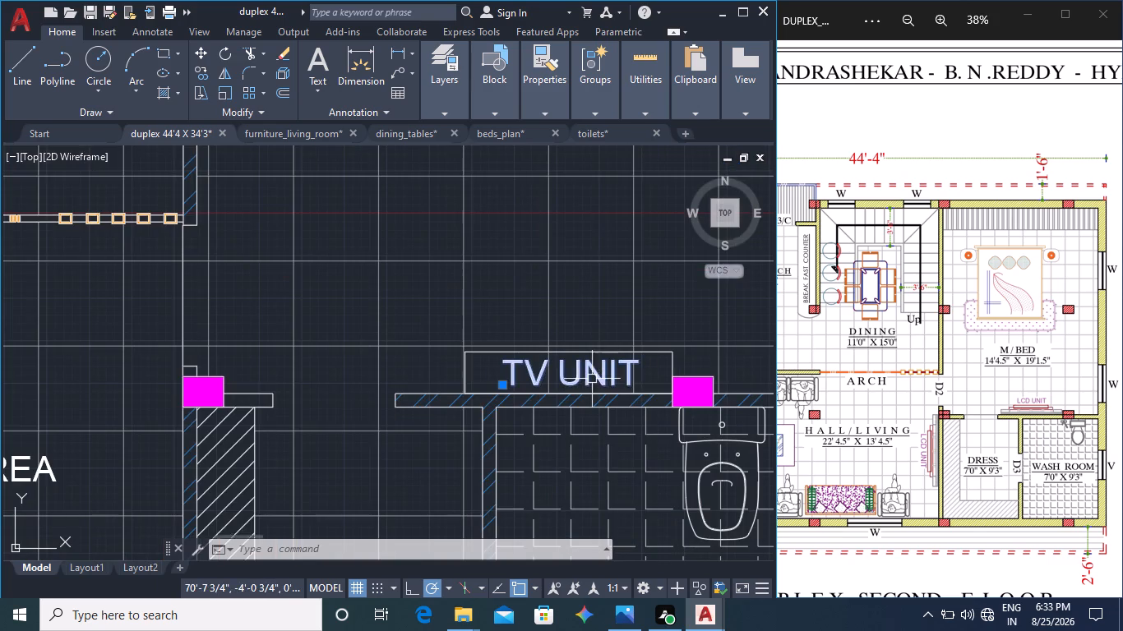
pyautogui.click(201, 69)
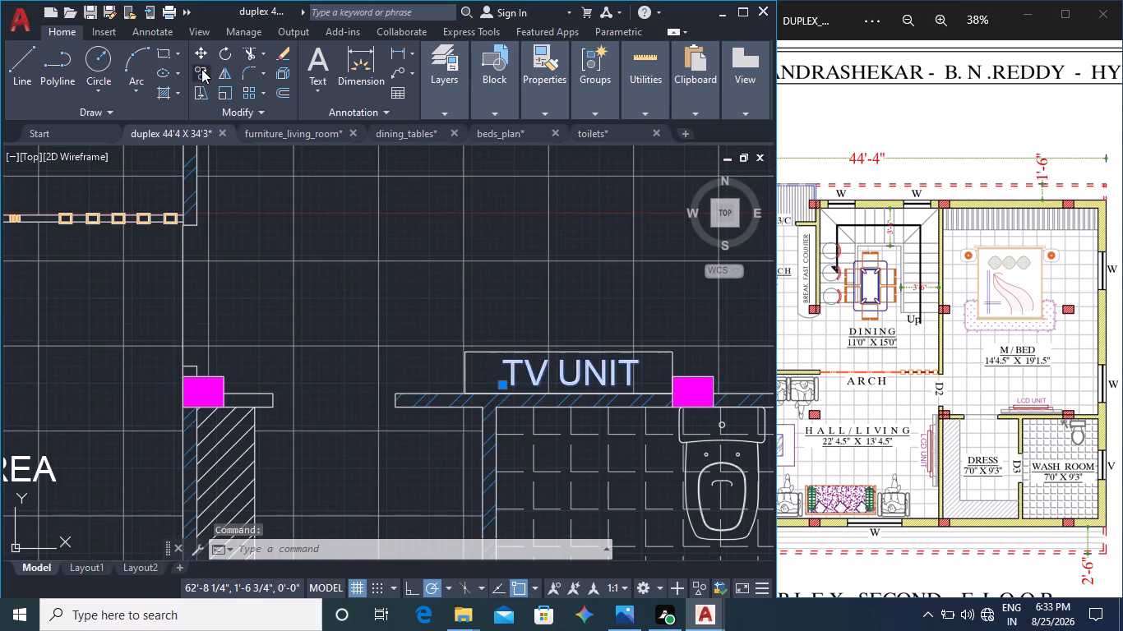
pyautogui.click(506, 385)
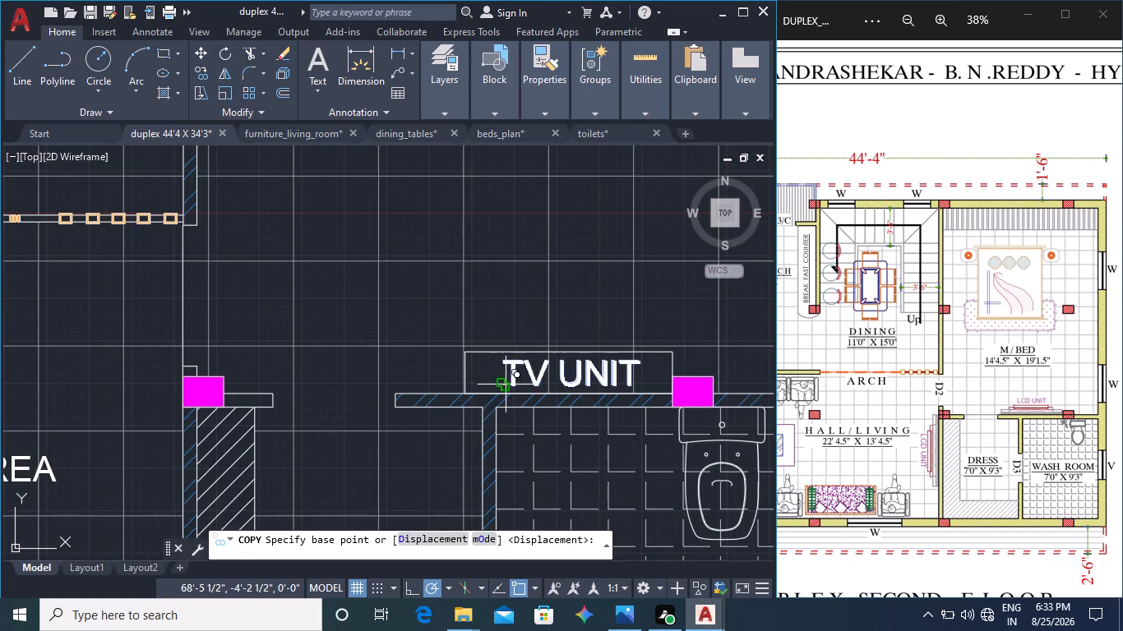
pyautogui.scroll(-3, 551, 374)
pyautogui.moveTo(551, 368); pyautogui.dragTo(346, 380, button='middle')
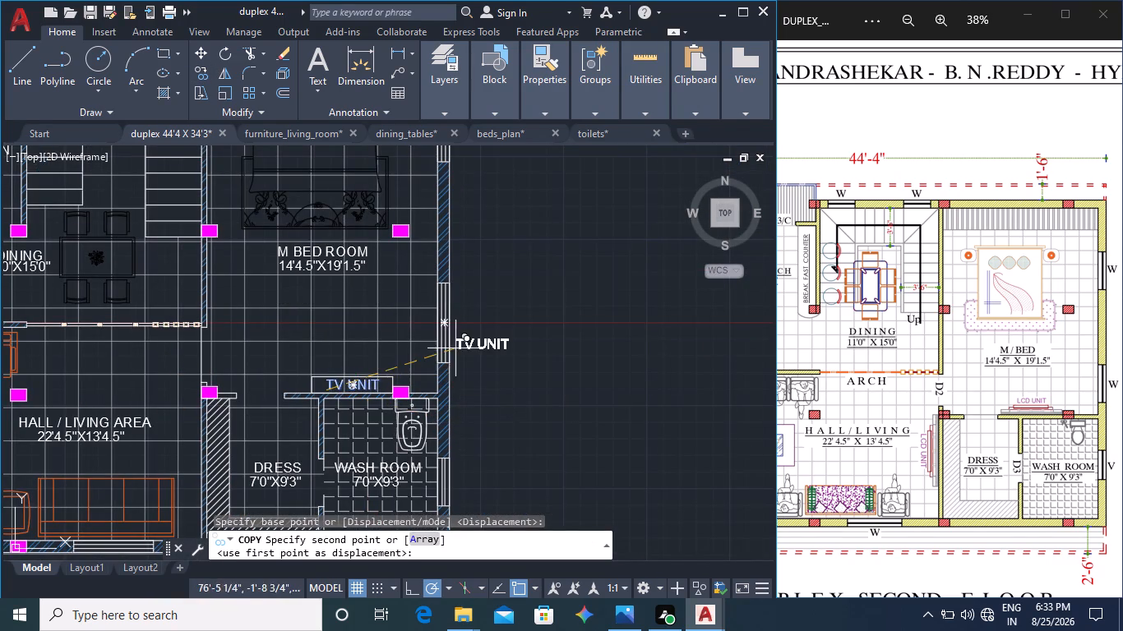
pyautogui.click(465, 341)
pyautogui.press('Escape')
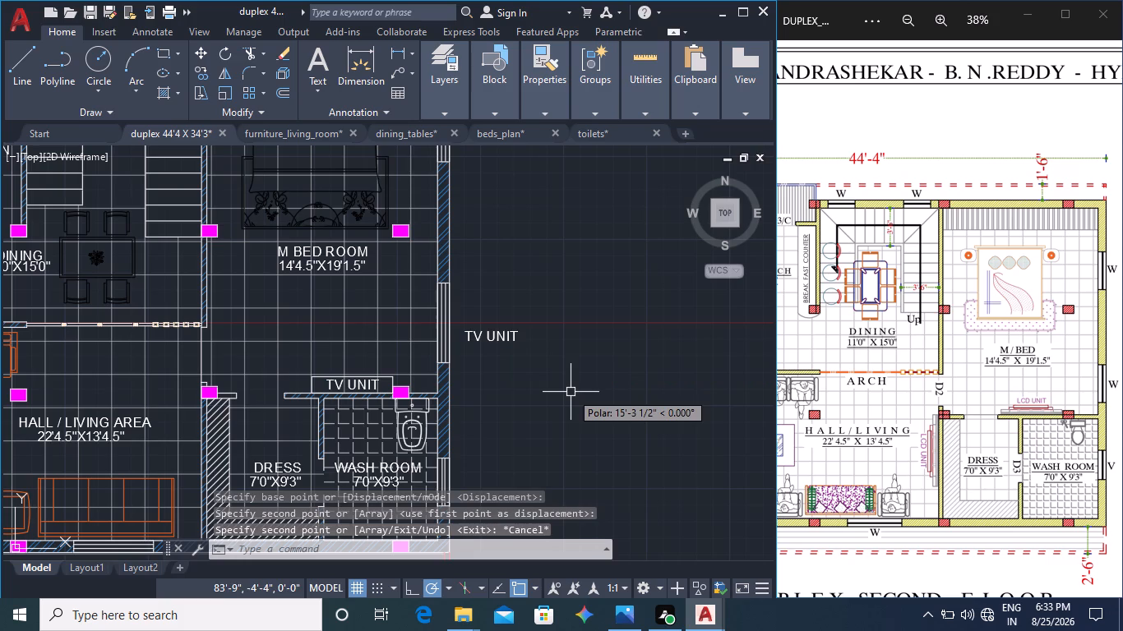
# Replace the copied TV UNIT text outside the master bedroom's outer wall with W.
pyautogui.doubleClick(510, 338)
pyautogui.press('BackSpace')
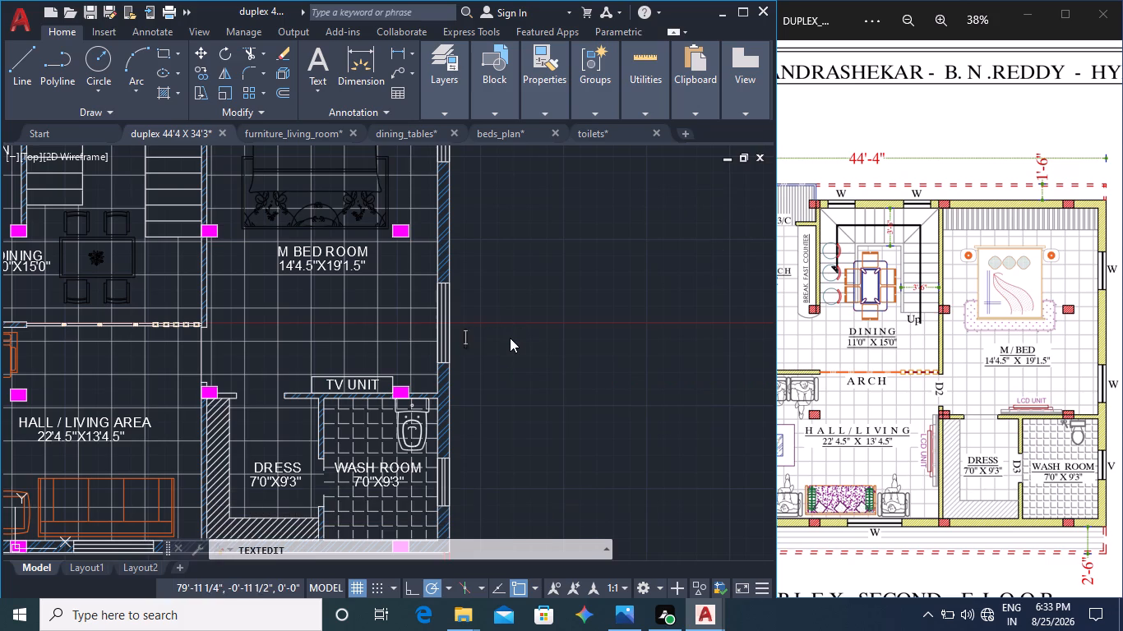
pyautogui.press('w')
pyautogui.press('Return')
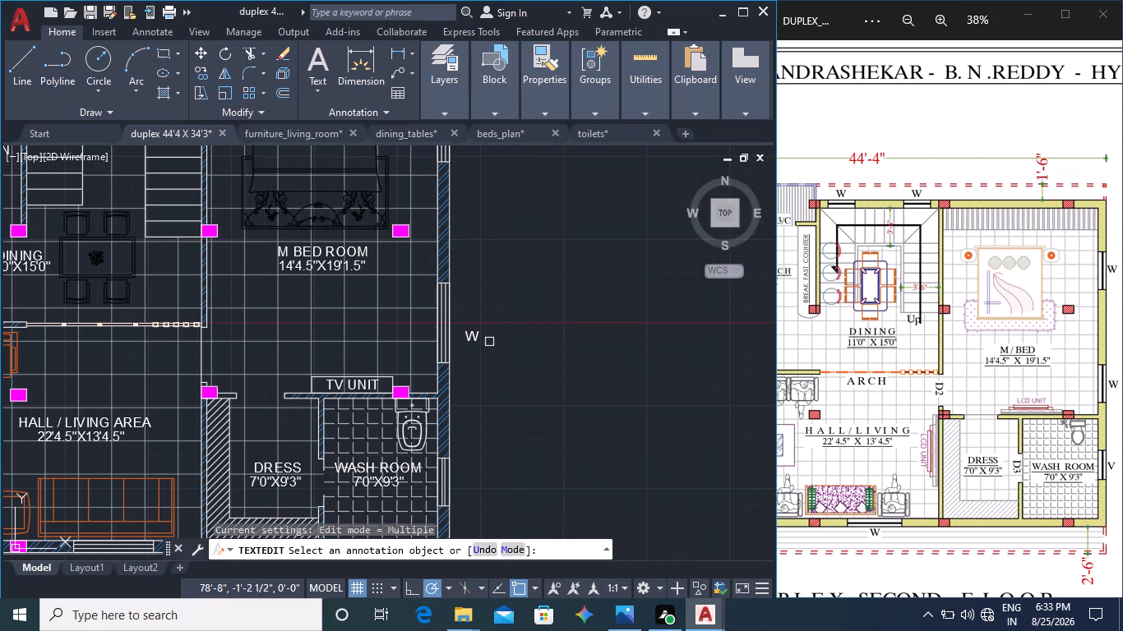
pyautogui.scroll(3, 489, 342)
pyautogui.click(440, 324)
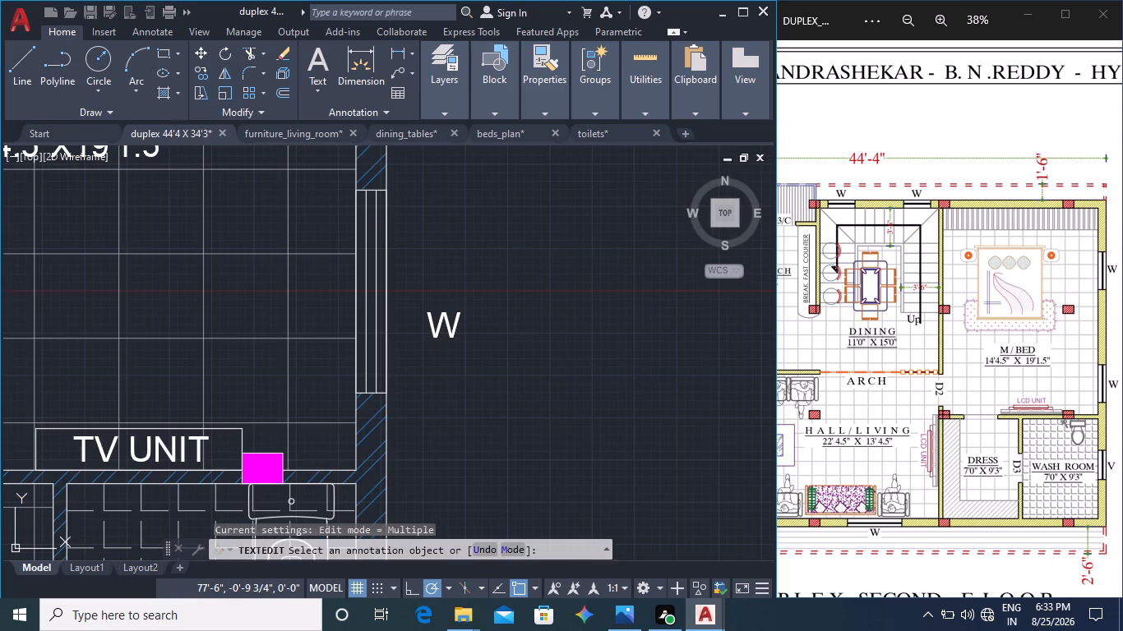
pyautogui.press('Escape')
pyautogui.press('Escape')
# Move the W label closer to the master bedroom's lower outer-wall window, at about its mid-height.
pyautogui.click(457, 326)
pyautogui.click(424, 336)
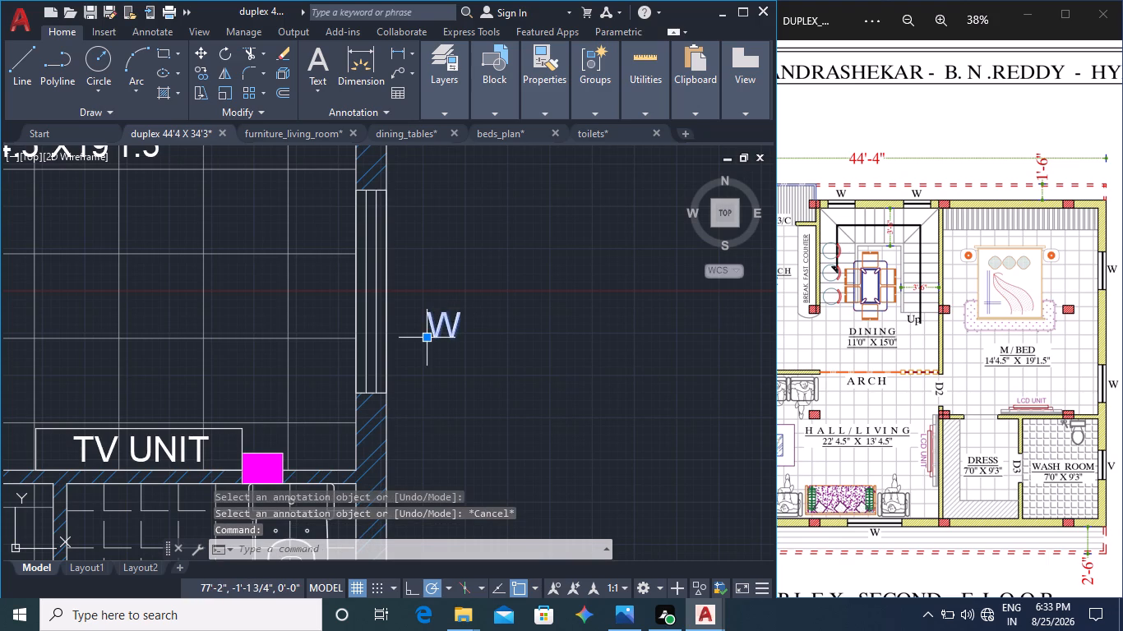
pyautogui.click(404, 332)
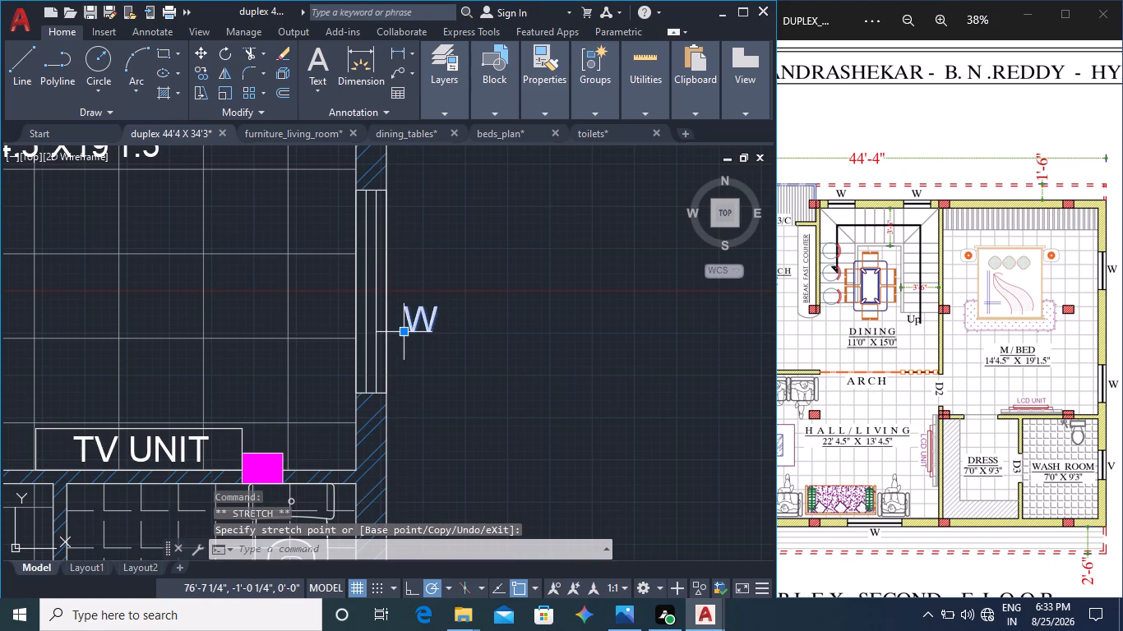
# Copy the W label vertically to the wash room window, about 9'-6" below, and the window beside the bed, about 13'-2" above.
pyautogui.click(200, 71)
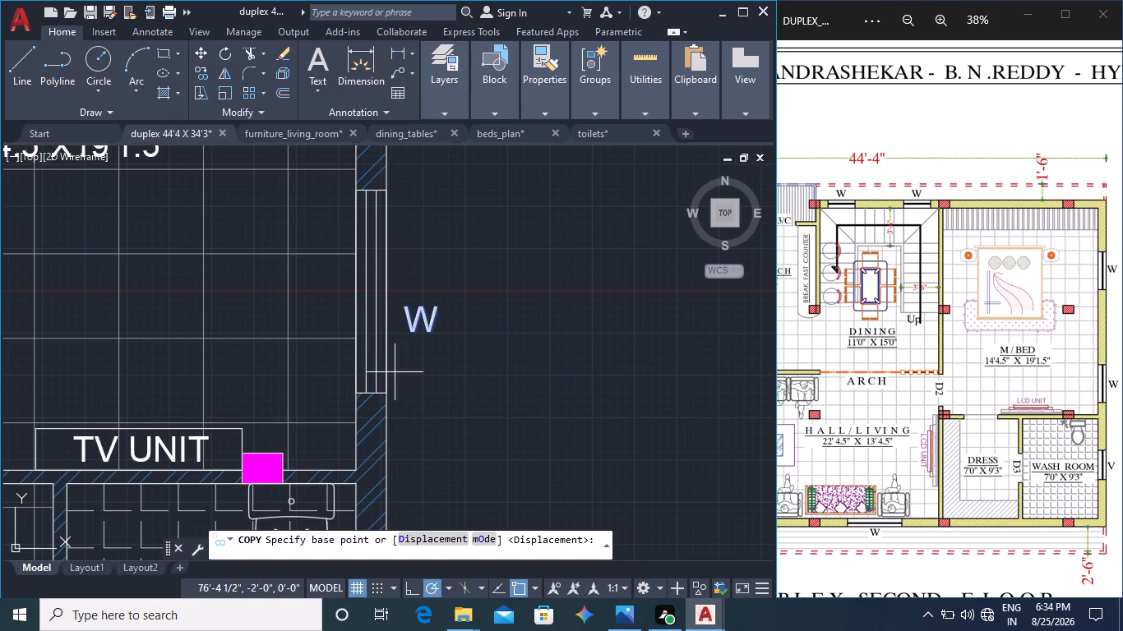
pyautogui.click(402, 334)
pyautogui.scroll(-3, 396, 392)
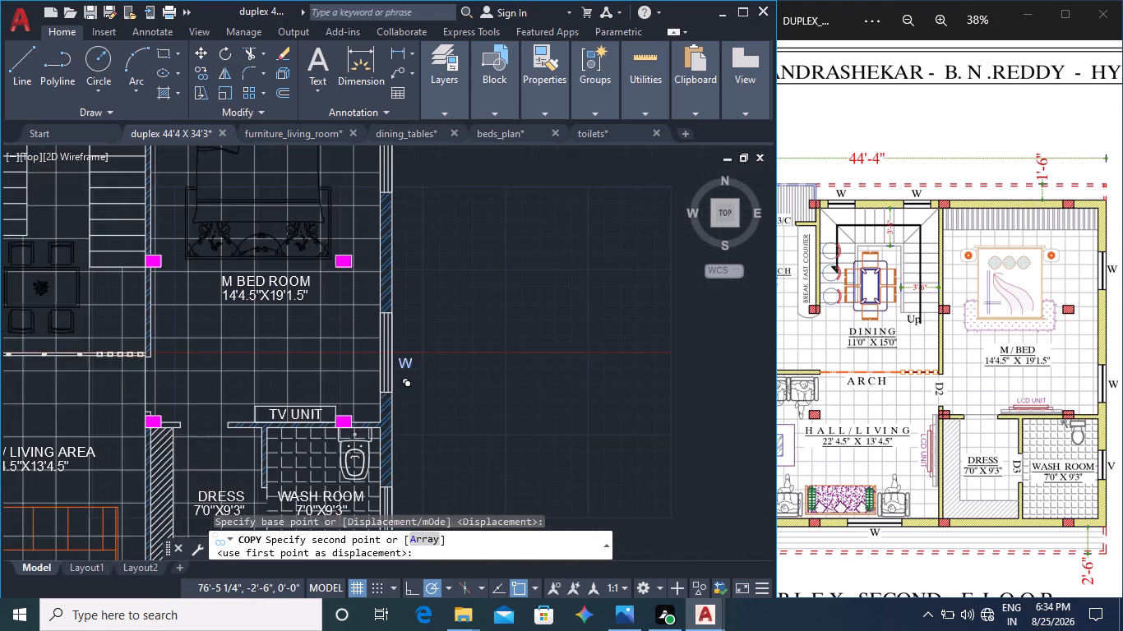
pyautogui.moveTo(446, 444); pyautogui.dragTo(448, 311, button='middle')
pyautogui.scroll(3, 406, 335)
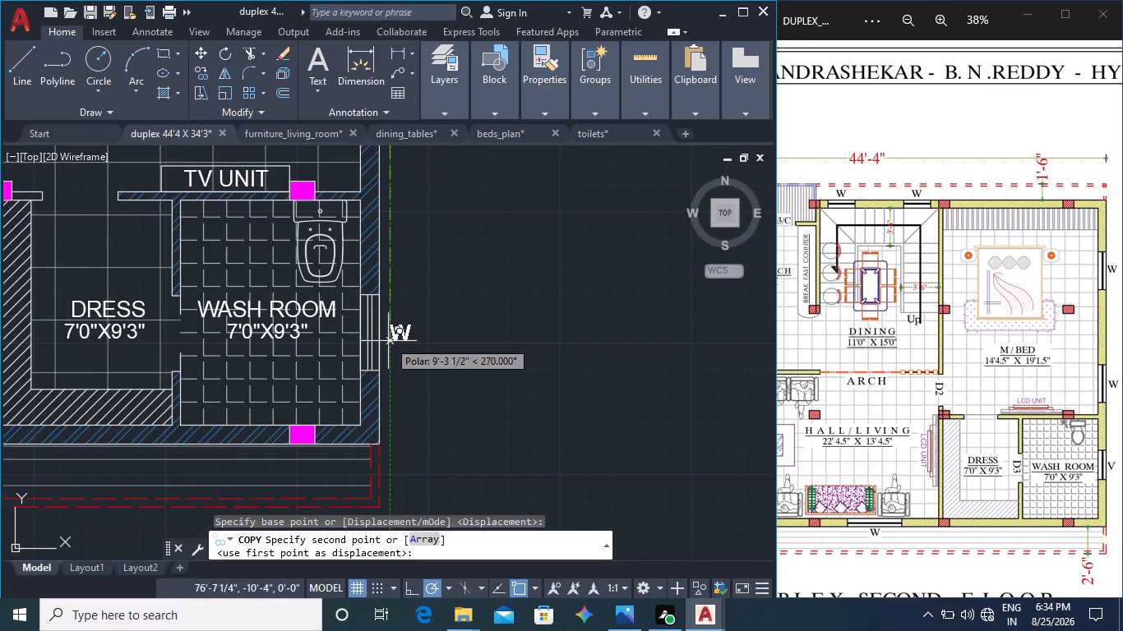
pyautogui.click(386, 346)
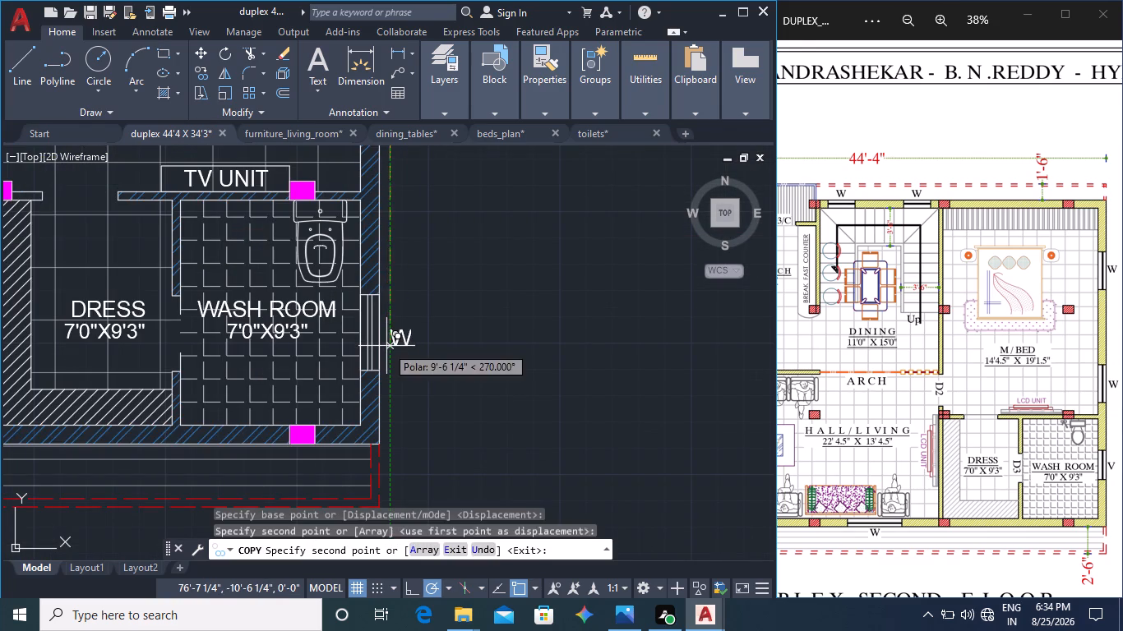
pyautogui.moveTo(437, 274); pyautogui.dragTo(447, 546, button='middle')
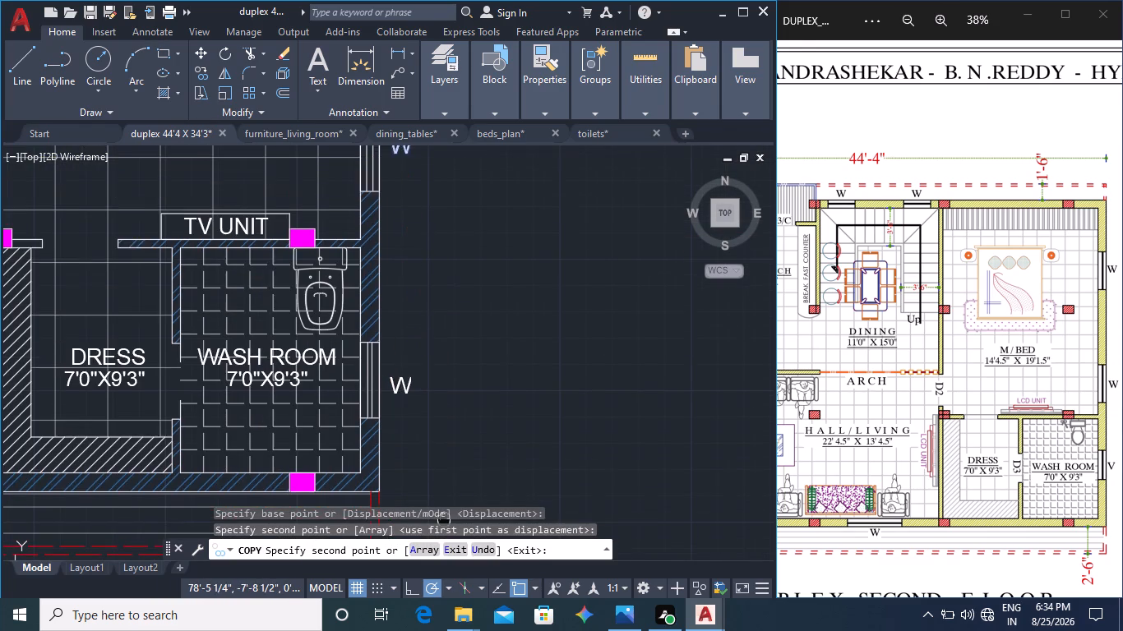
pyautogui.moveTo(436, 311); pyautogui.dragTo(443, 577, button='middle')
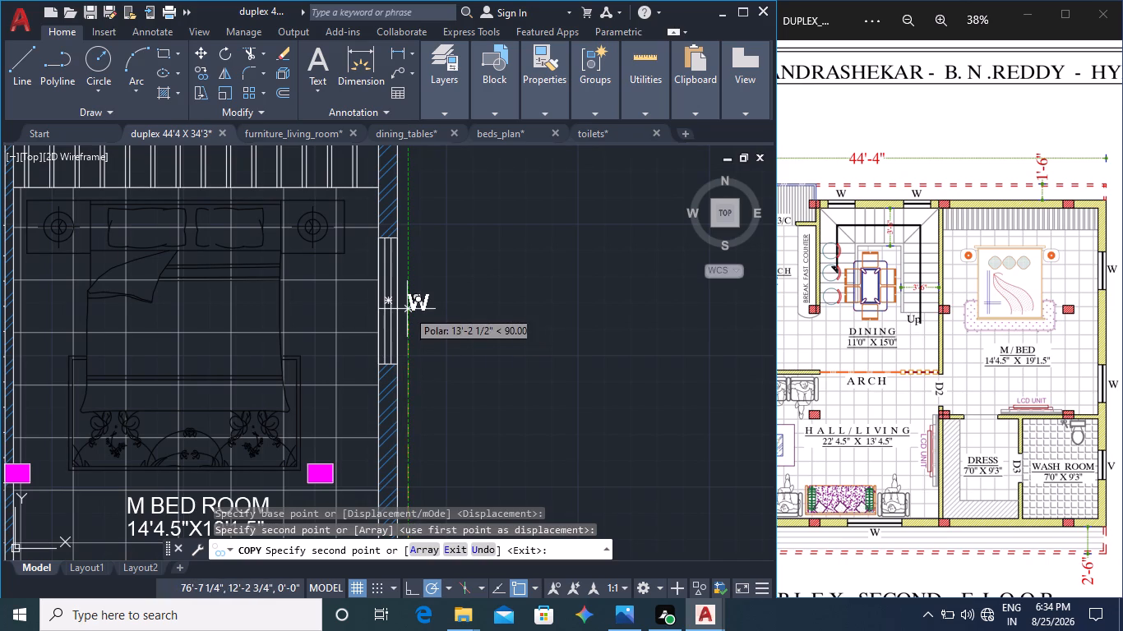
pyautogui.click(407, 309)
# Place copies of the W label centred above the two windows in the outer wall behind the staircase.
pyautogui.scroll(-1, 440, 256)
pyautogui.moveTo(444, 223); pyautogui.dragTo(451, 420, button='middle')
pyautogui.moveTo(432, 399); pyautogui.dragTo(566, 344, button='middle')
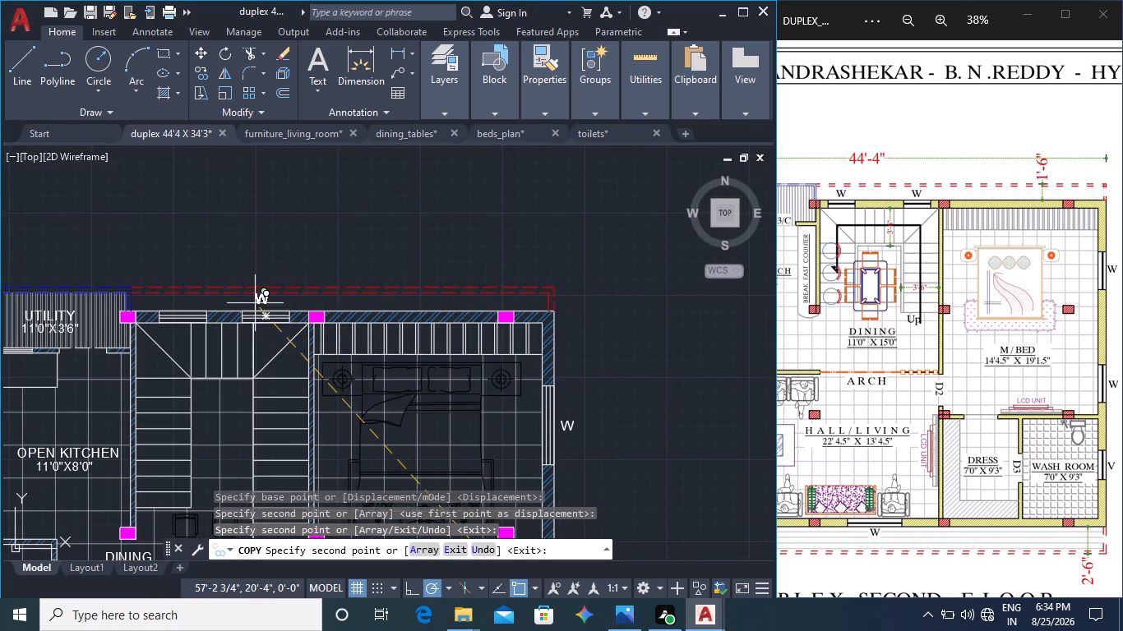
pyautogui.scroll(2, 255, 303)
pyautogui.click(267, 314)
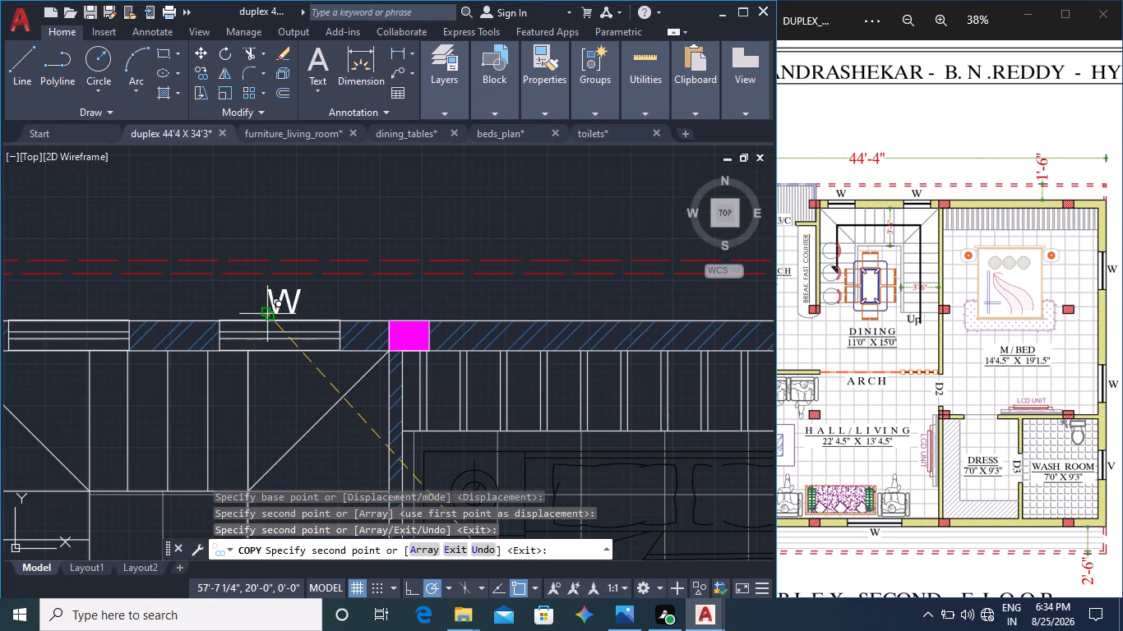
pyautogui.moveTo(225, 382); pyautogui.dragTo(626, 420, button='middle')
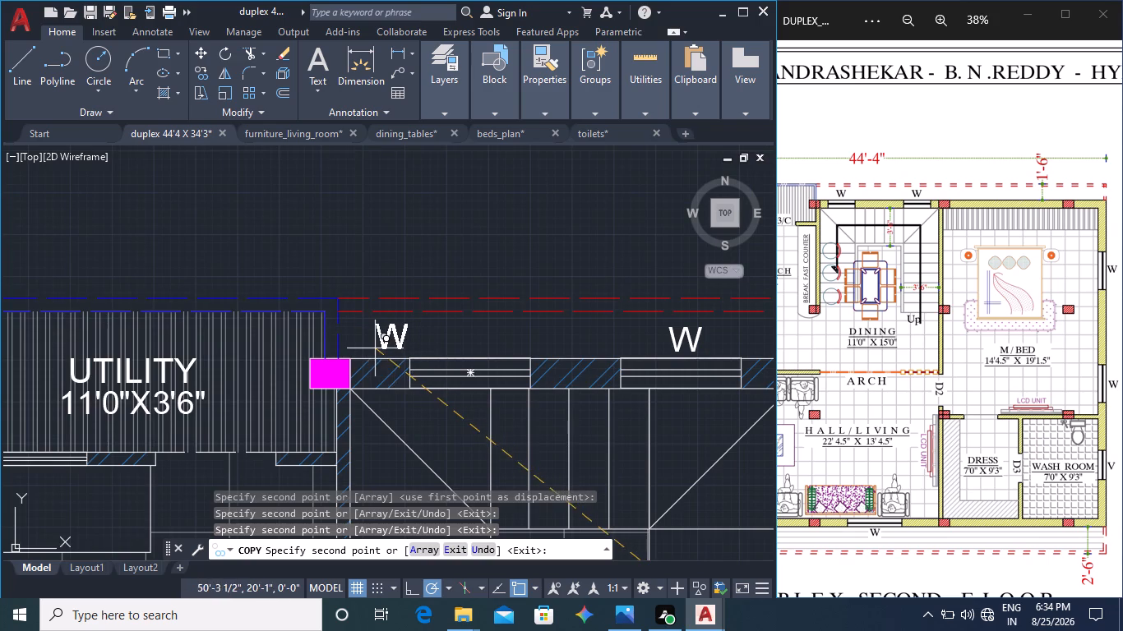
pyautogui.click(455, 350)
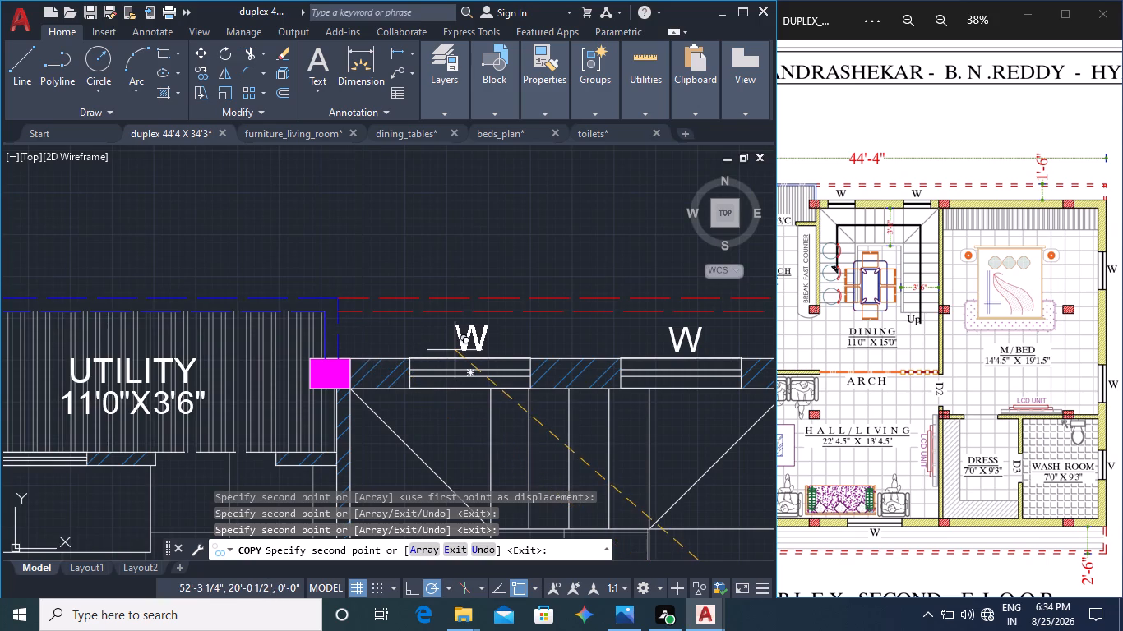
# Place a copy of the W label above the kitchen window, inside the utility area beneath its room label.
pyautogui.moveTo(378, 415); pyautogui.dragTo(656, 395, button='middle')
pyautogui.moveTo(527, 472); pyautogui.dragTo(600, 424, button='middle')
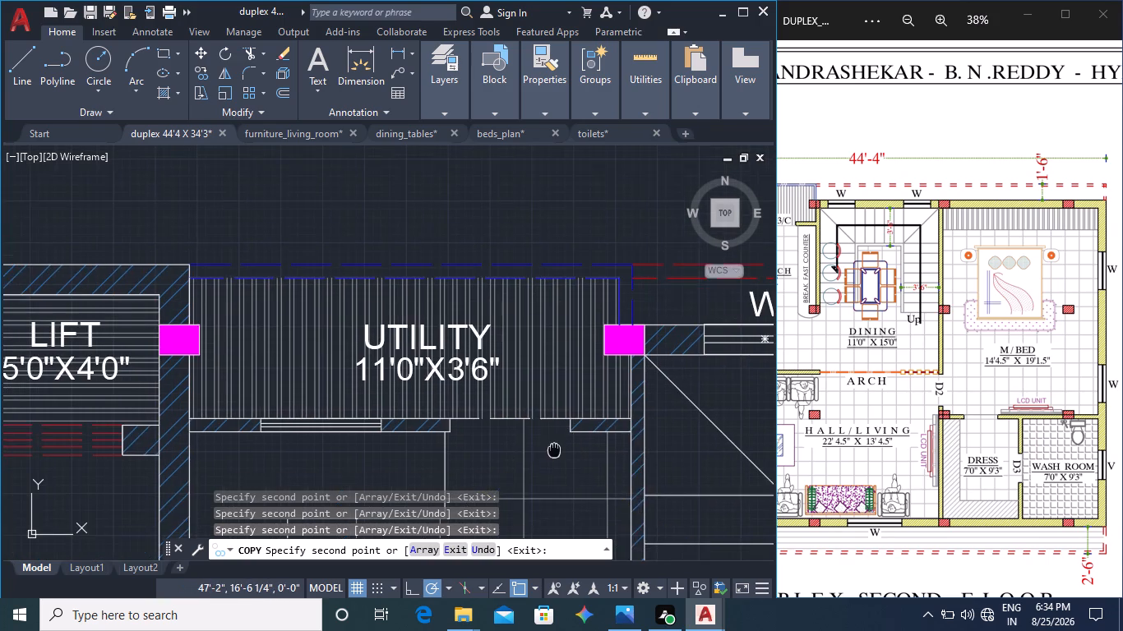
pyautogui.moveTo(600, 424); pyautogui.dragTo(637, 397, button='middle')
pyautogui.moveTo(900, 403); pyautogui.dragTo(1018, 414, button='middle')
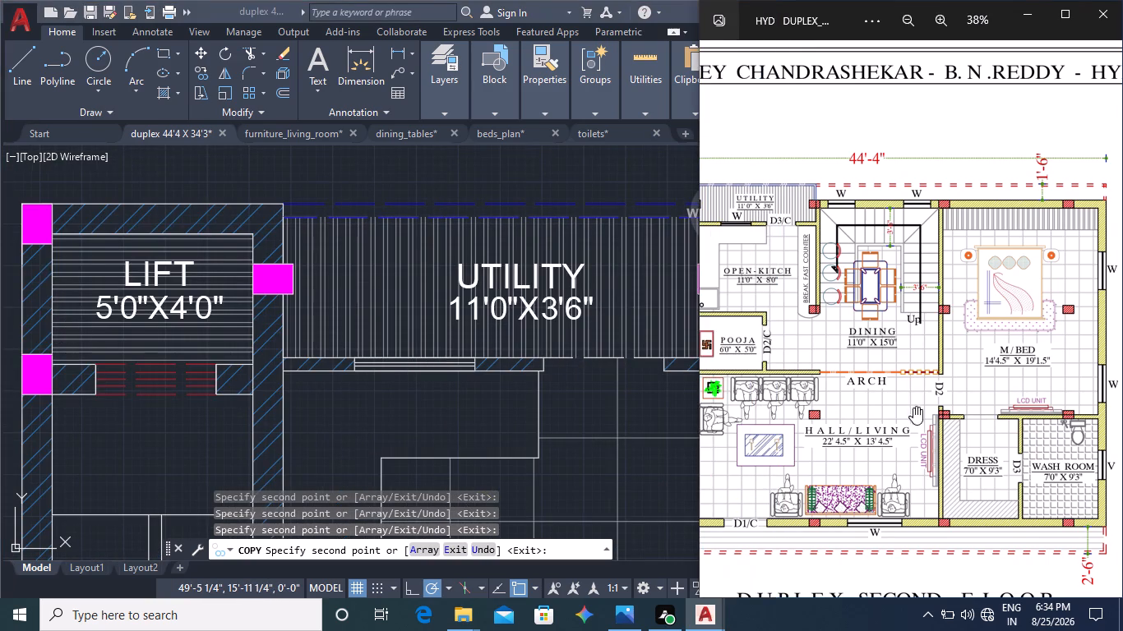
pyautogui.moveTo(910, 406); pyautogui.dragTo(1050, 406, button='middle')
pyautogui.middleClick(386, 394)
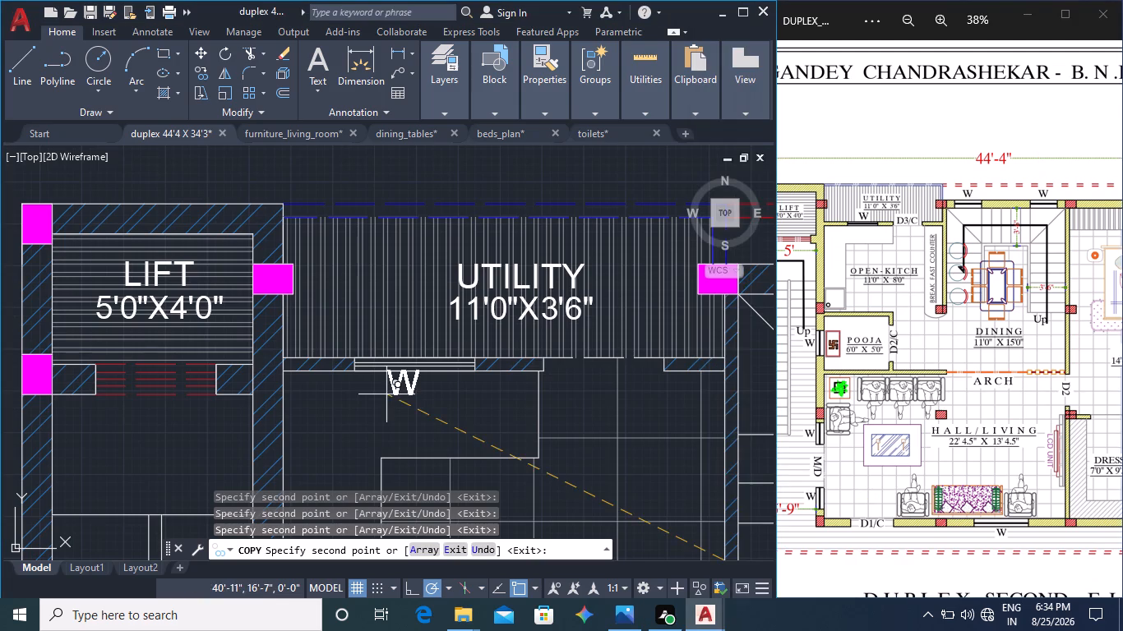
pyautogui.click(404, 353)
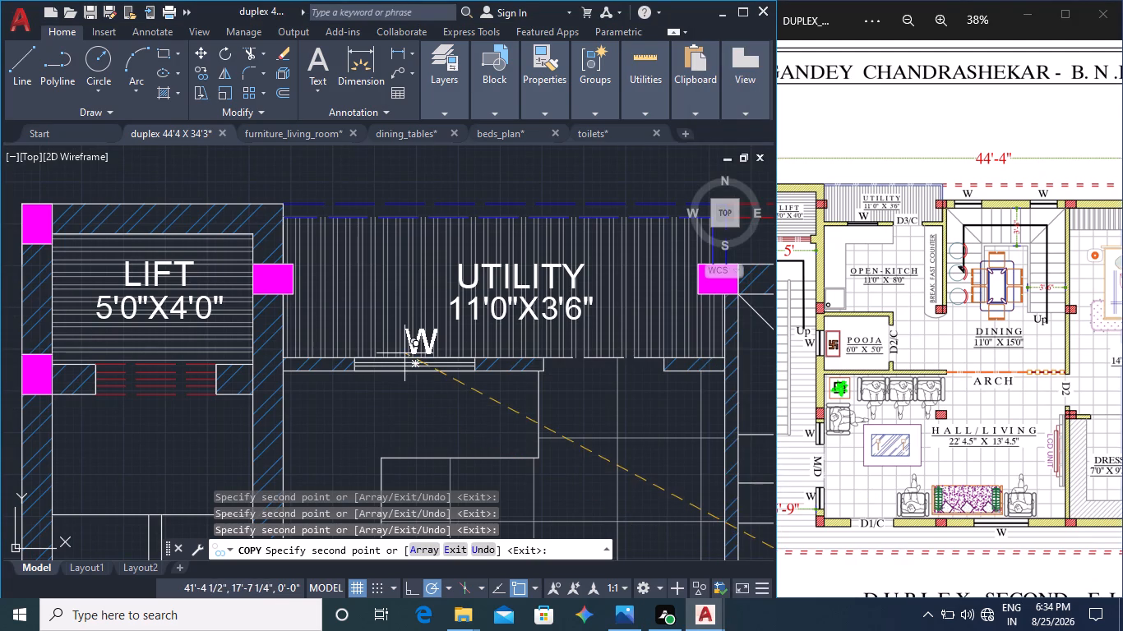
# Place a copy of the W label beside the pooja room window, on the outer staircase side at about the window's mid-height.
pyautogui.moveTo(383, 413); pyautogui.dragTo(585, 413, button='middle')
pyautogui.moveTo(416, 440); pyautogui.dragTo(436, 290, button='middle')
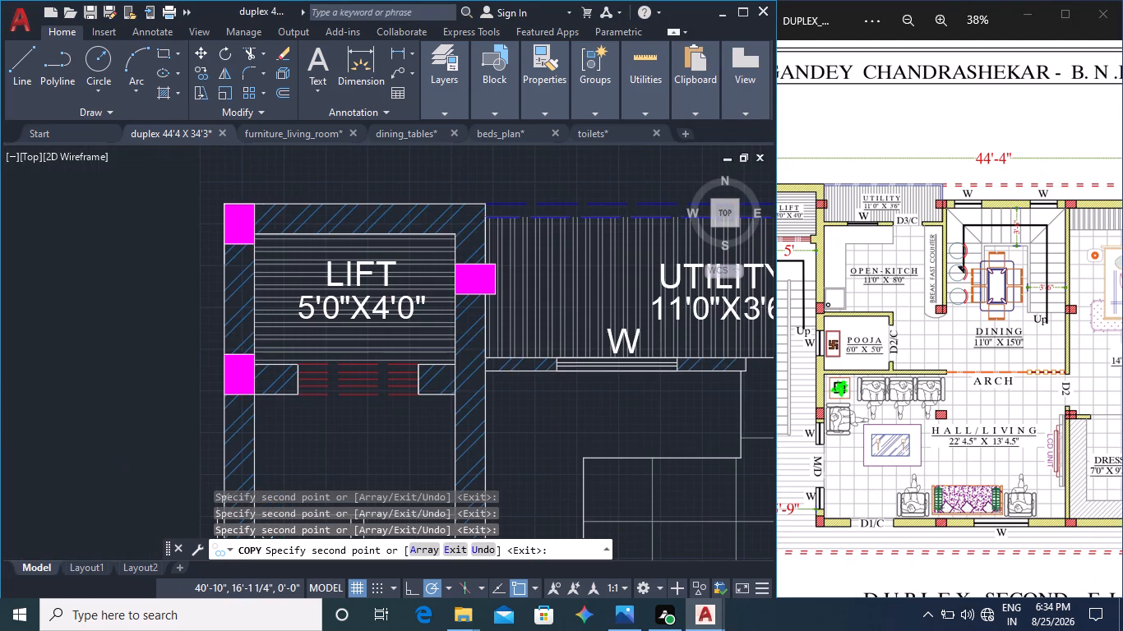
pyautogui.scroll(-2, 455, 437)
pyautogui.moveTo(495, 444); pyautogui.dragTo(502, 373, button='middle')
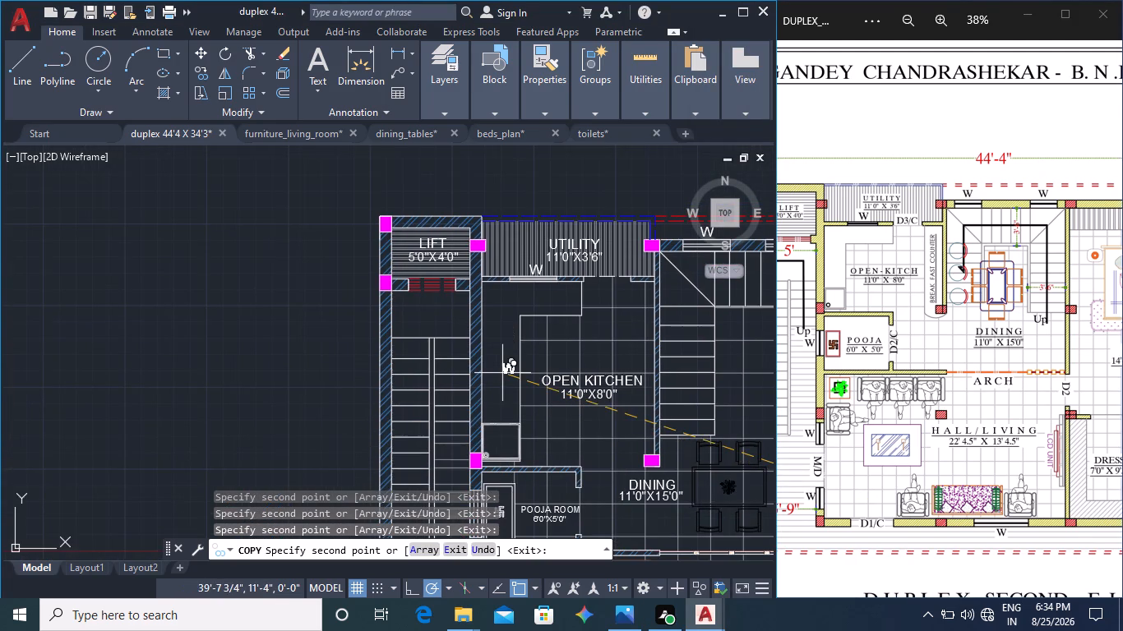
pyautogui.moveTo(538, 435); pyautogui.dragTo(515, 332, button='middle')
pyautogui.moveTo(506, 381); pyautogui.dragTo(515, 316, button='middle')
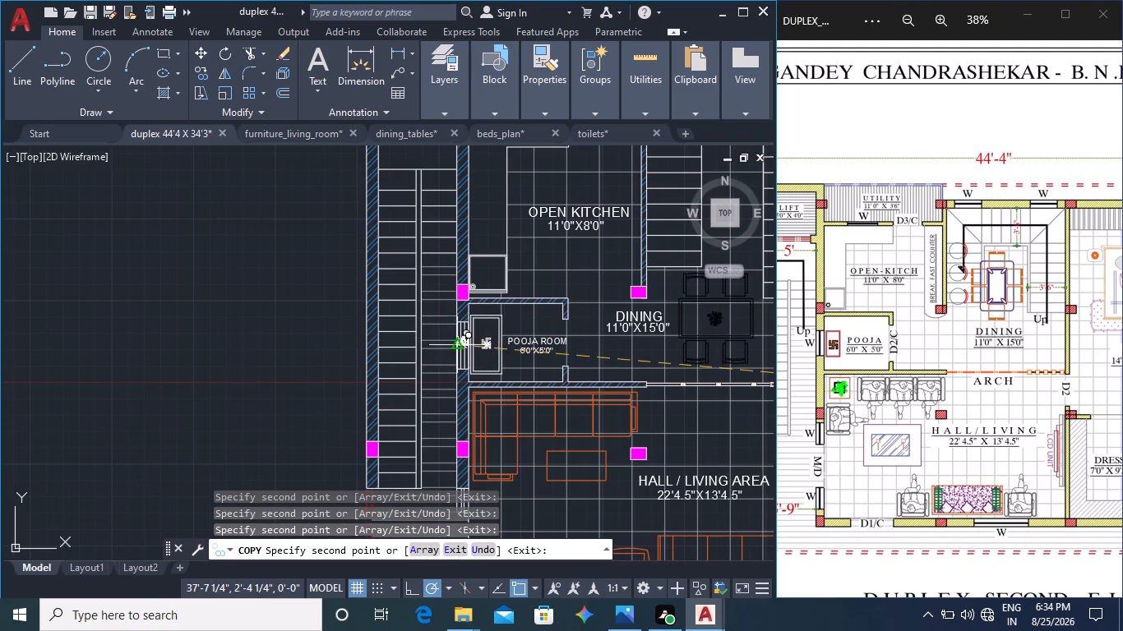
pyautogui.scroll(3, 440, 348)
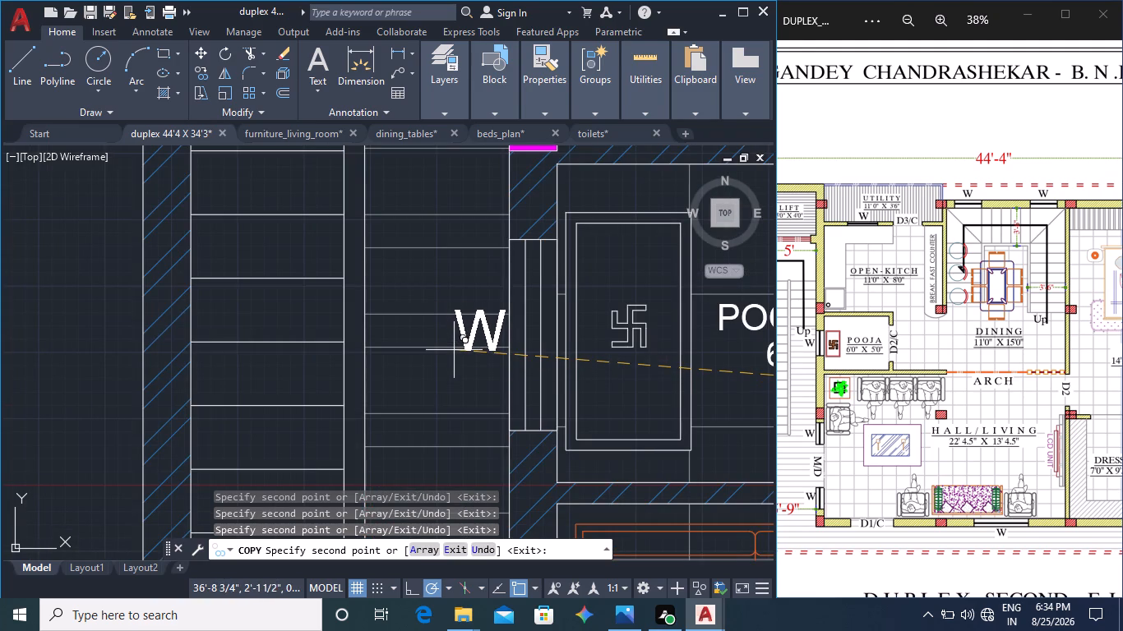
pyautogui.click(454, 350)
# Place copies of the W label outside the hall's two windows flanking the main door opening, finishing the window tag copies.
pyautogui.scroll(-3, 528, 434)
pyautogui.moveTo(561, 481); pyautogui.dragTo(539, 302, button='middle')
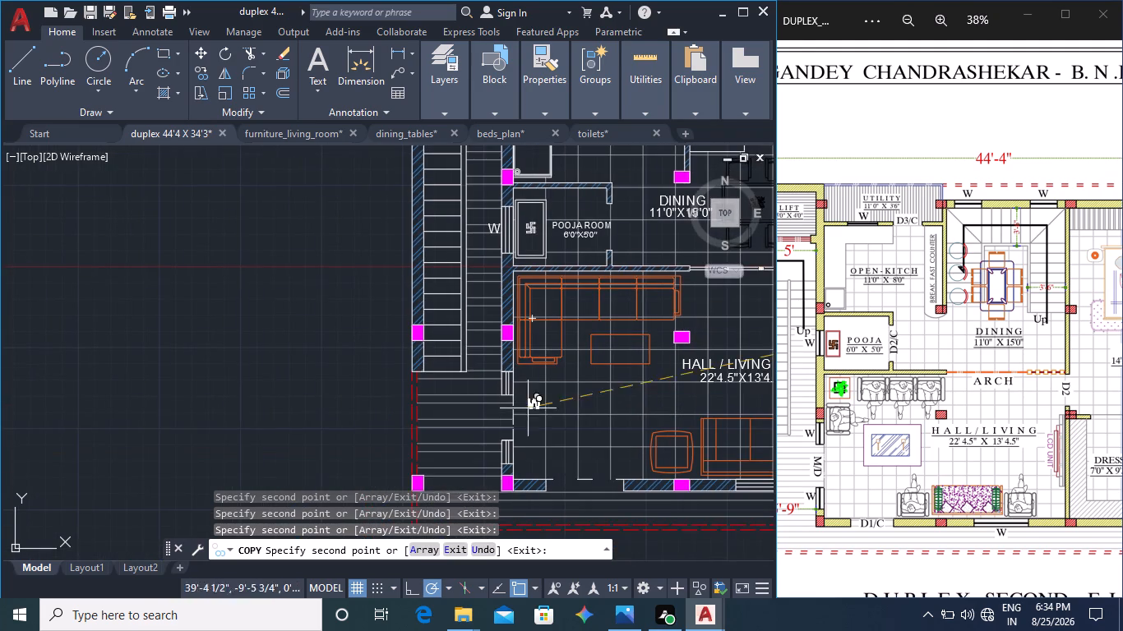
pyautogui.moveTo(538, 431); pyautogui.dragTo(524, 366, button='middle')
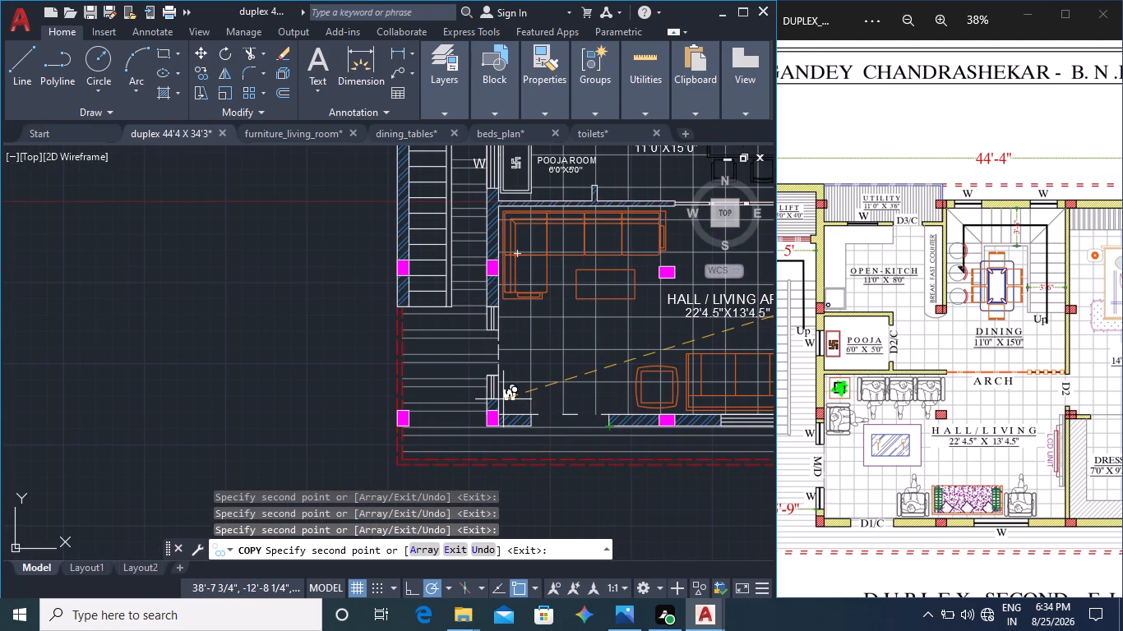
pyautogui.scroll(4, 462, 394)
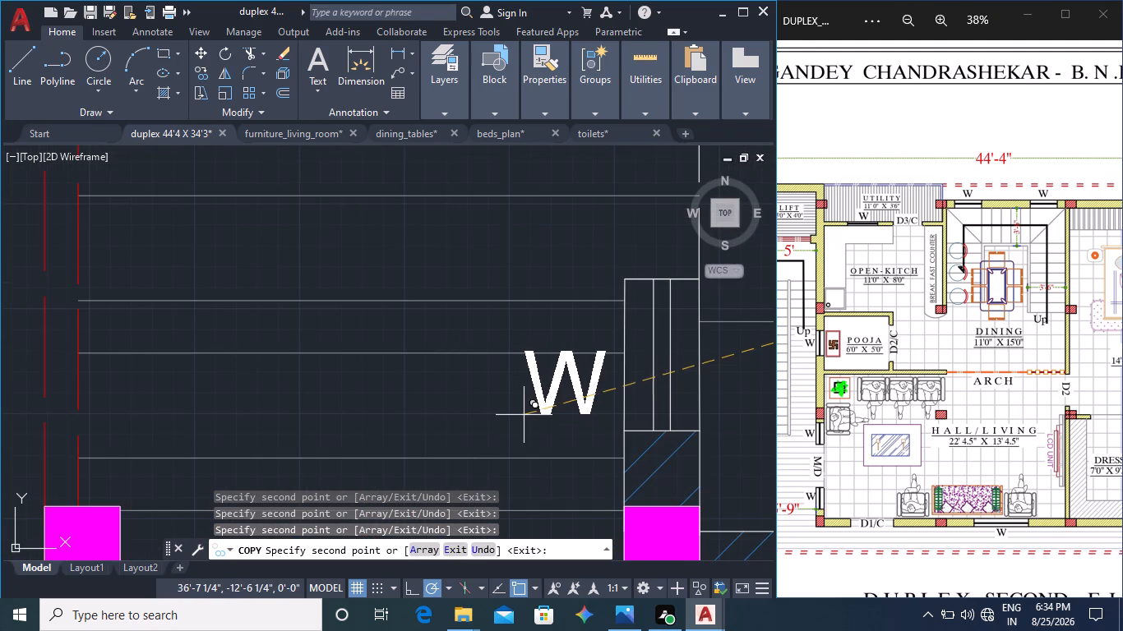
pyautogui.click(525, 415)
pyautogui.moveTo(520, 309); pyautogui.dragTo(503, 532, button='middle')
pyautogui.moveTo(520, 296); pyautogui.dragTo(495, 325, button='middle')
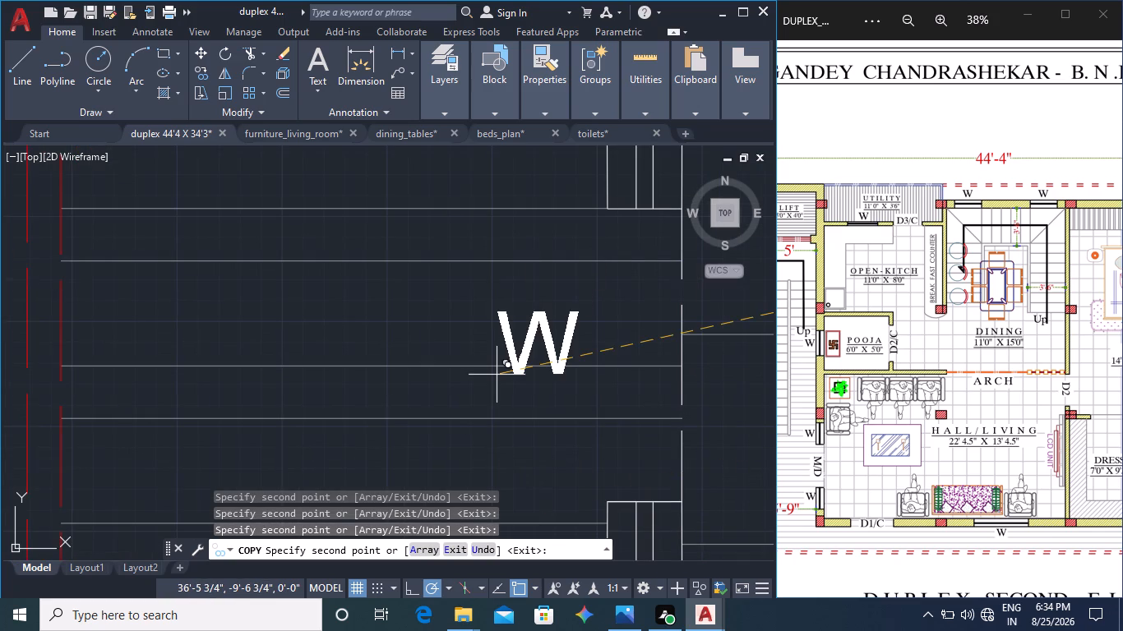
pyautogui.moveTo(495, 325); pyautogui.dragTo(508, 500, button='middle')
pyautogui.click(504, 365)
pyautogui.scroll(-2, 543, 412)
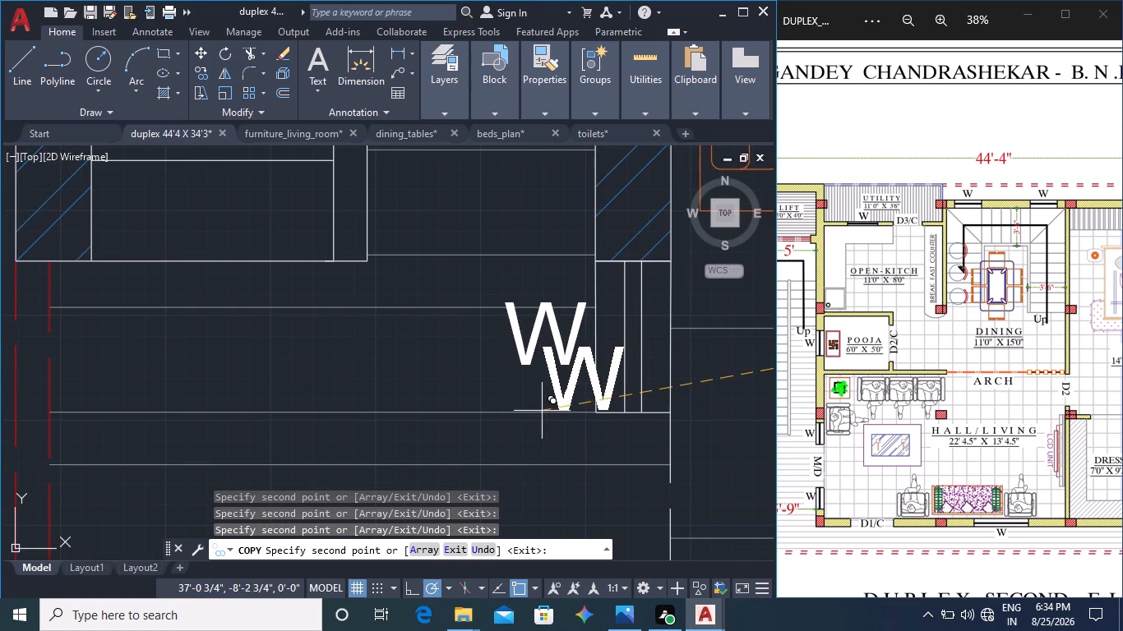
pyautogui.moveTo(592, 431); pyautogui.dragTo(470, 380, button='middle')
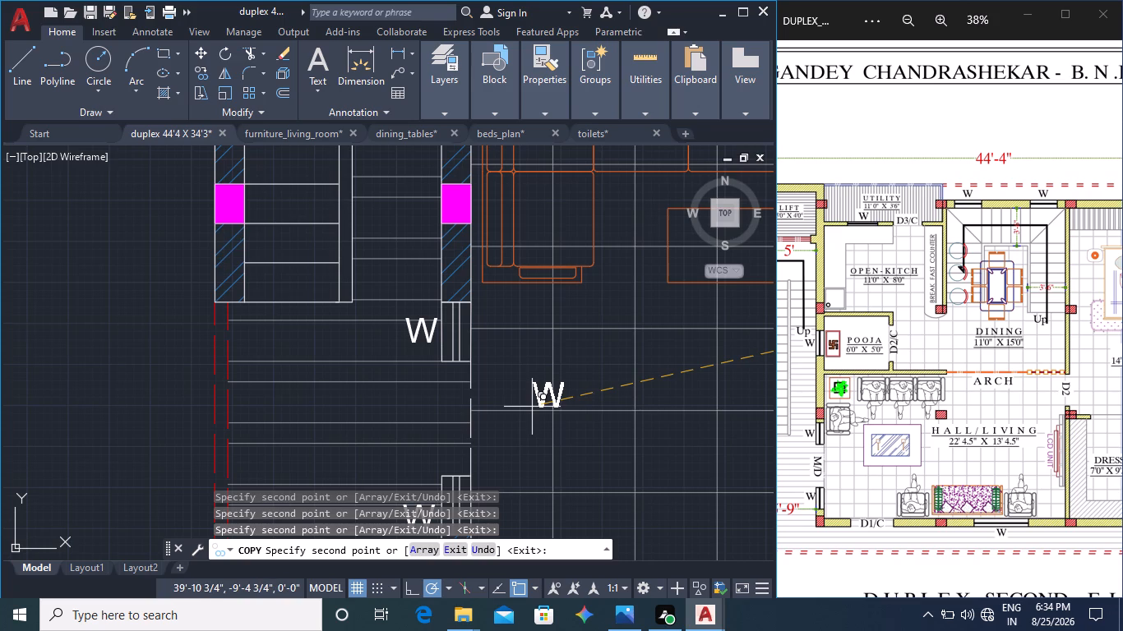
pyautogui.press('Escape')
# Copy the W label from the hall's lower side window to just below the door opening in the hall's bottom wall.
pyautogui.moveTo(538, 433); pyautogui.dragTo(476, 319, button='middle')
pyautogui.scroll(-2, 493, 342)
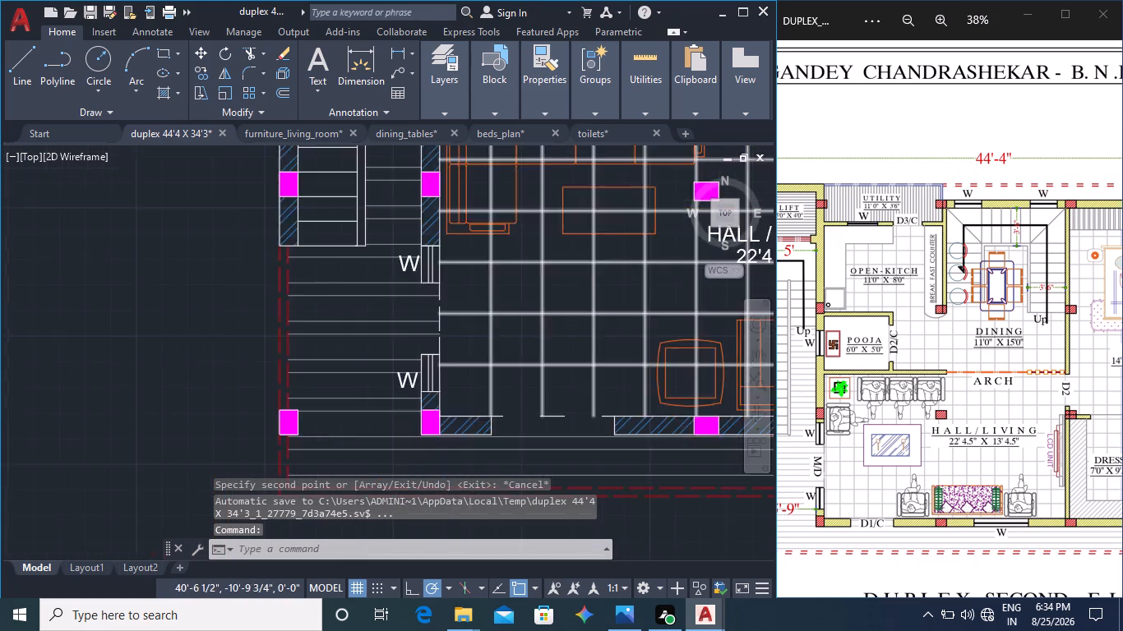
pyautogui.moveTo(525, 389); pyautogui.dragTo(470, 329, button='middle')
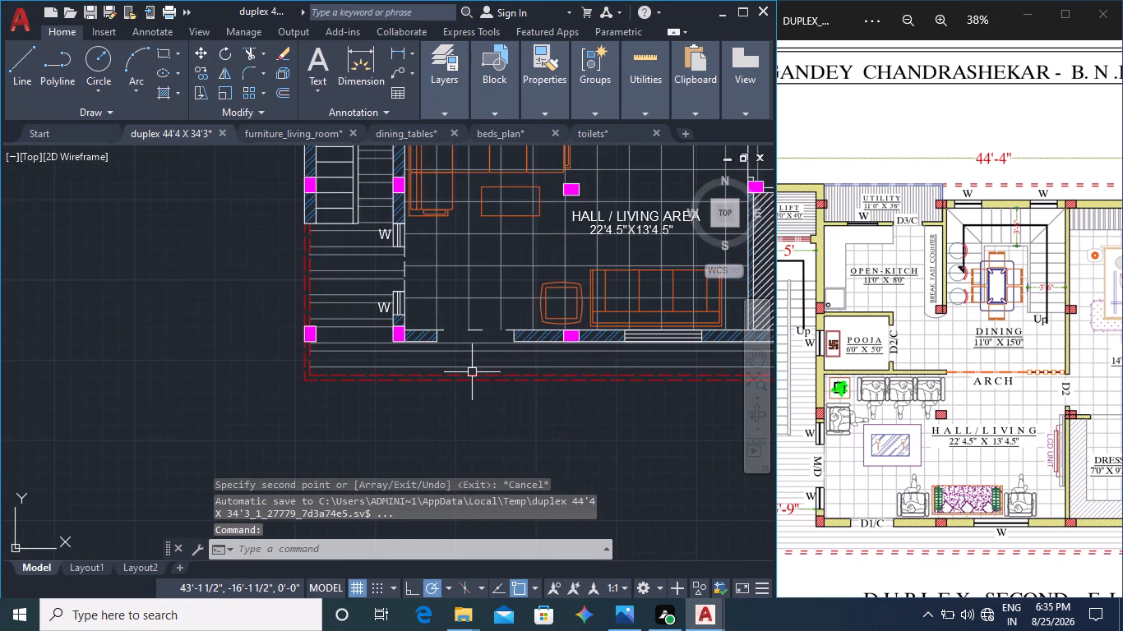
pyautogui.click(381, 310)
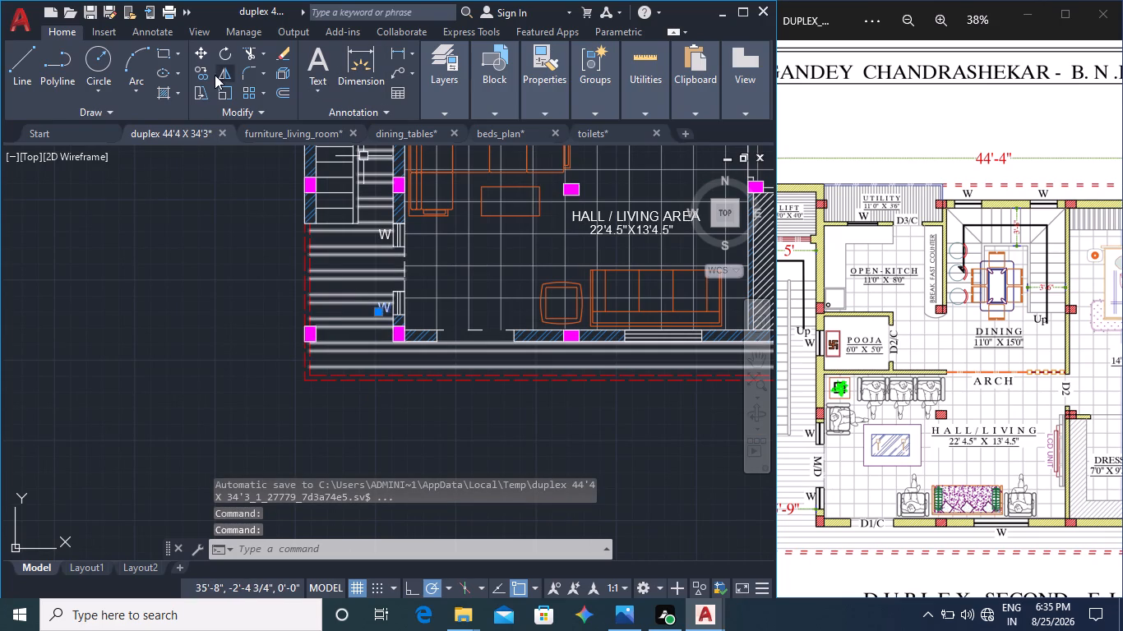
pyautogui.click(198, 71)
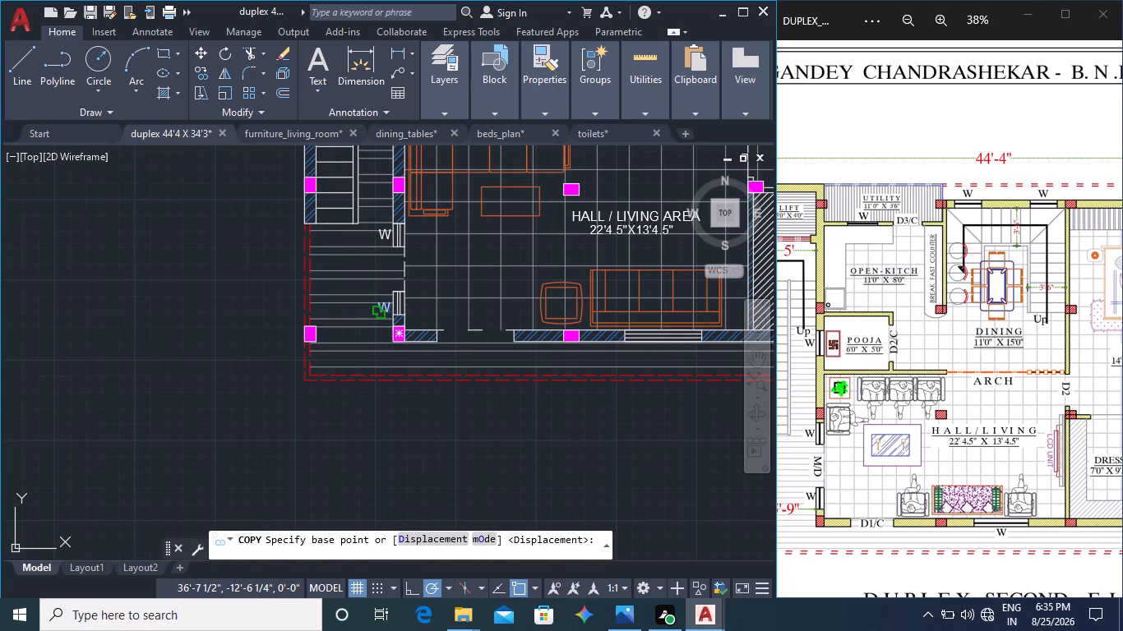
pyautogui.click(381, 315)
pyautogui.scroll(3, 456, 352)
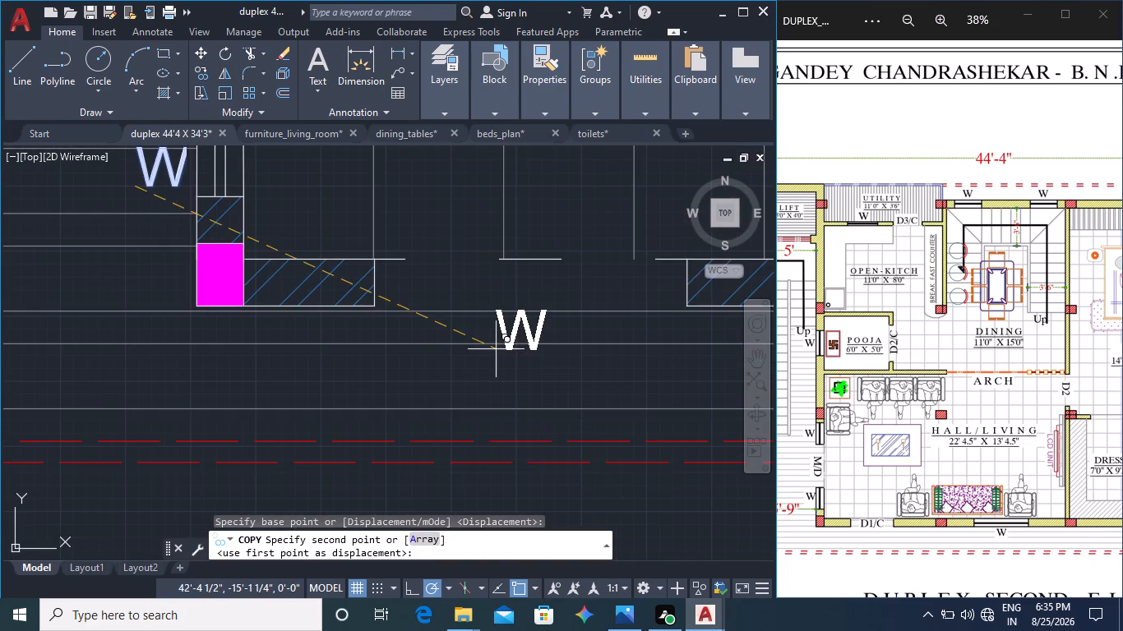
pyautogui.click(501, 339)
pyautogui.press('Escape')
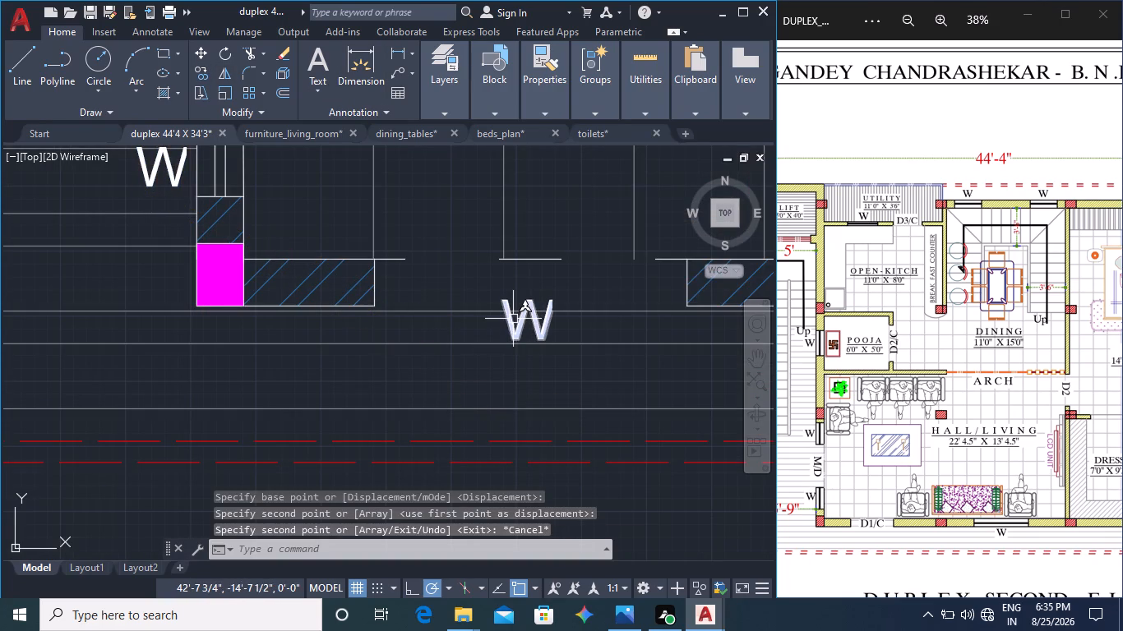
# Replace the copied W text below the hall's bottom-wall door opening with D.
pyautogui.doubleClick(516, 325)
pyautogui.press('BackSpace')
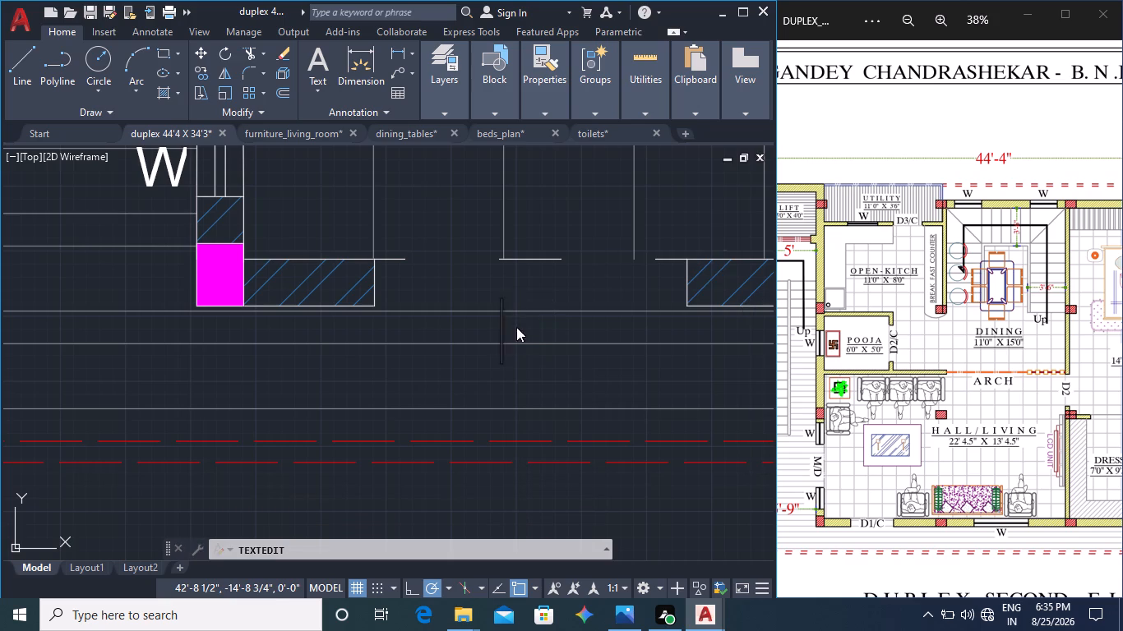
pyautogui.press('d')
pyautogui.press('Return')
pyautogui.click(520, 343)
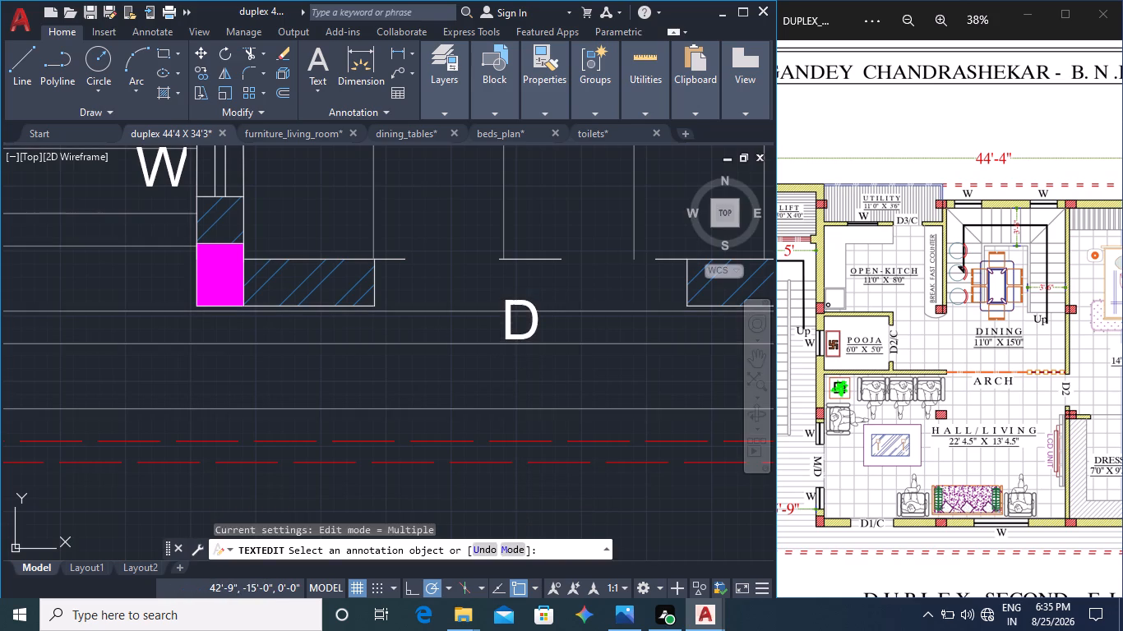
pyautogui.press('Escape')
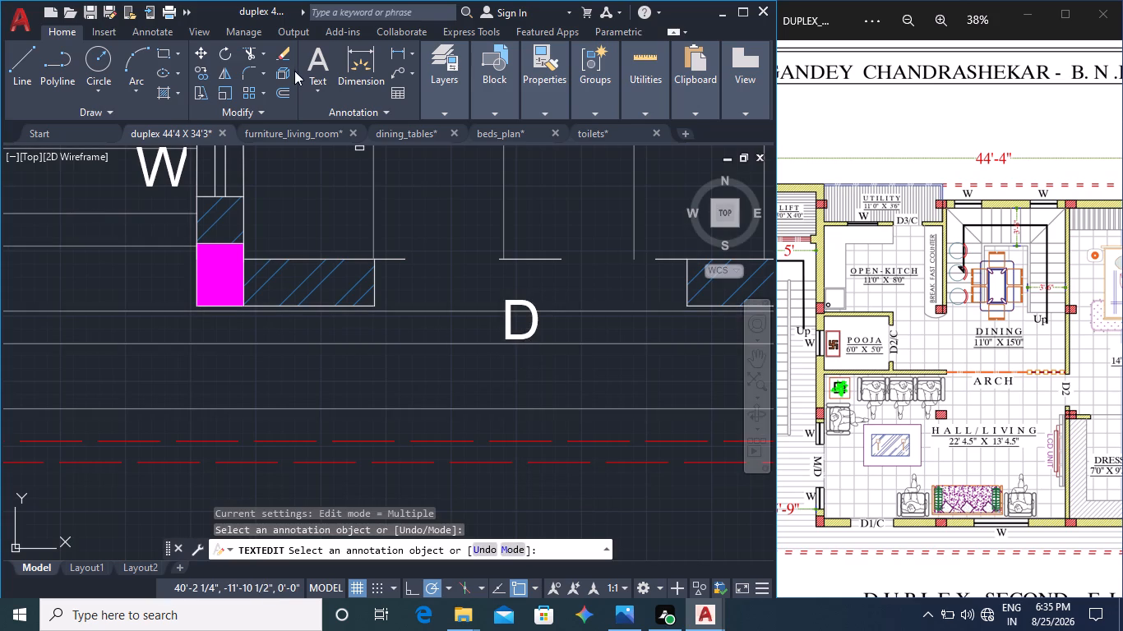
pyautogui.press('Escape')
# Copy the D label to the hall side of the door opening between the hall and the master bedroom.
pyautogui.click(208, 73)
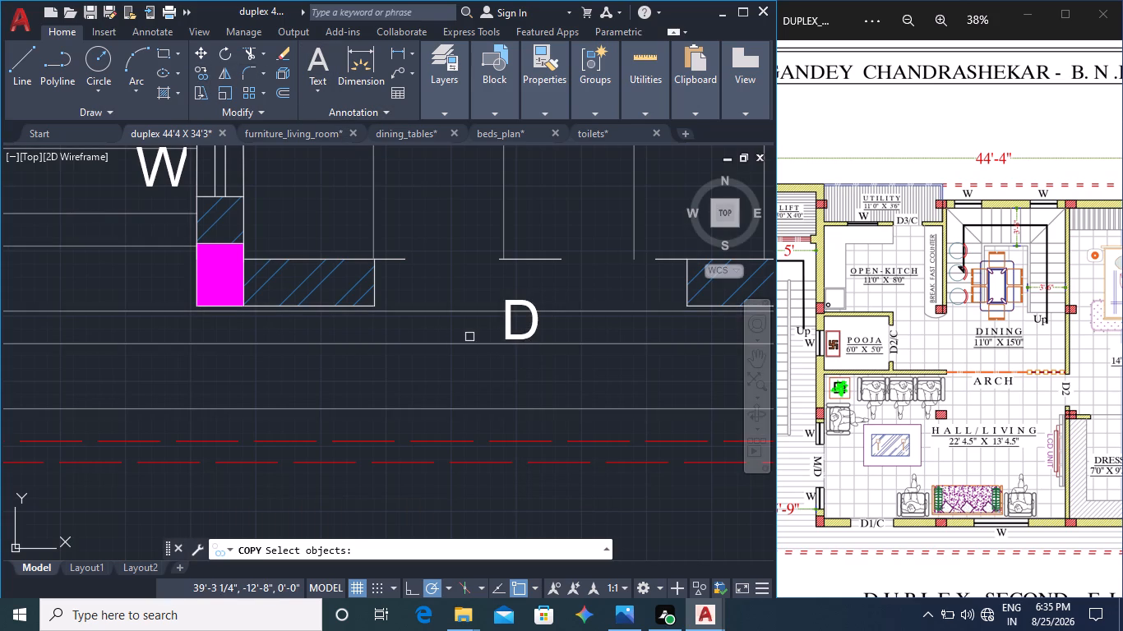
pyautogui.click(508, 329)
pyautogui.press('Return')
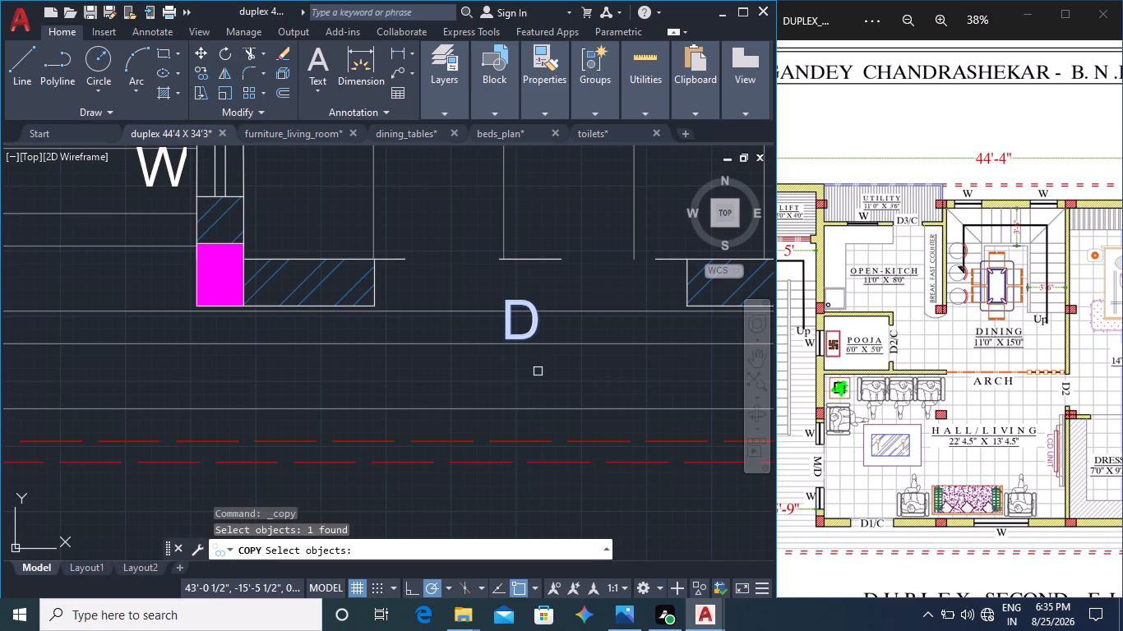
pyautogui.click(505, 343)
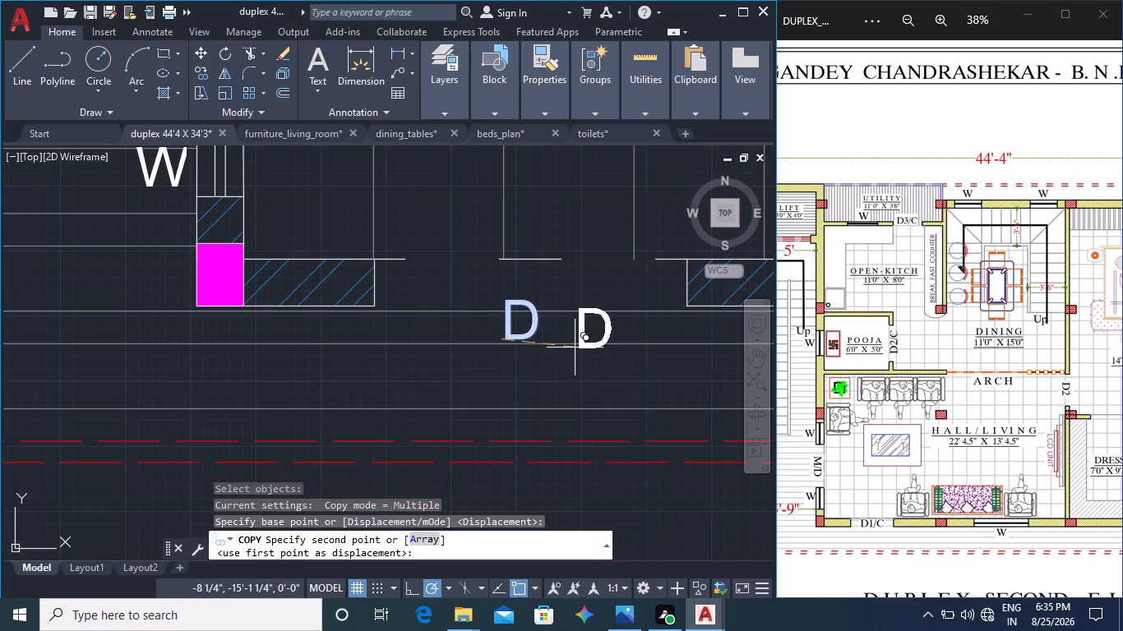
pyautogui.scroll(-2, 590, 352)
pyautogui.moveTo(598, 361); pyautogui.dragTo(337, 446, button='middle')
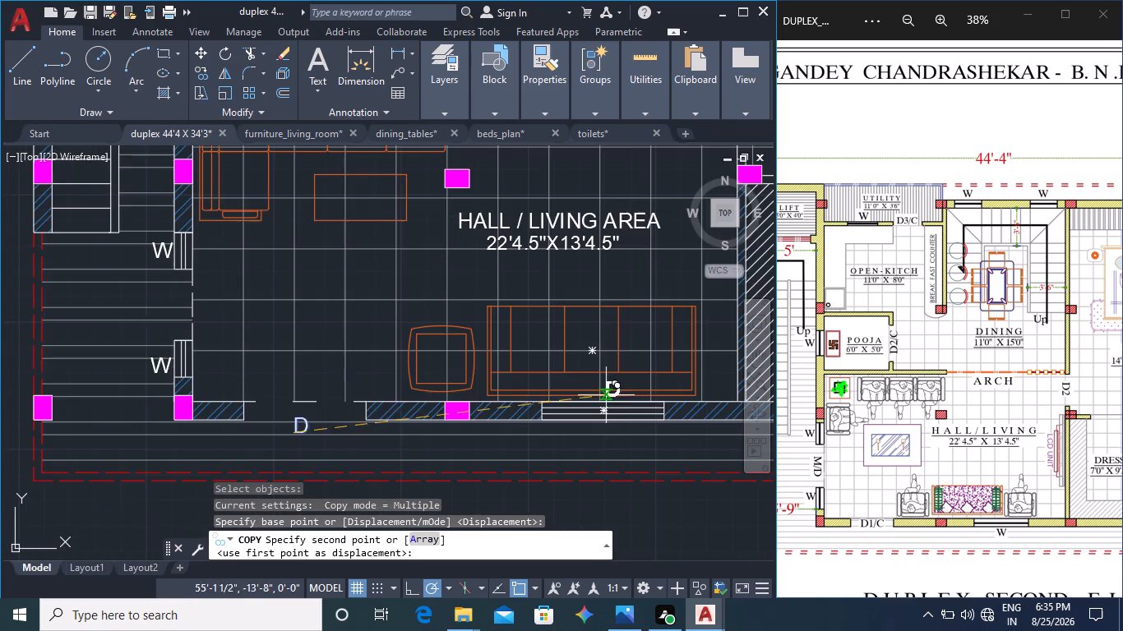
pyautogui.moveTo(630, 384); pyautogui.dragTo(410, 382, button='middle')
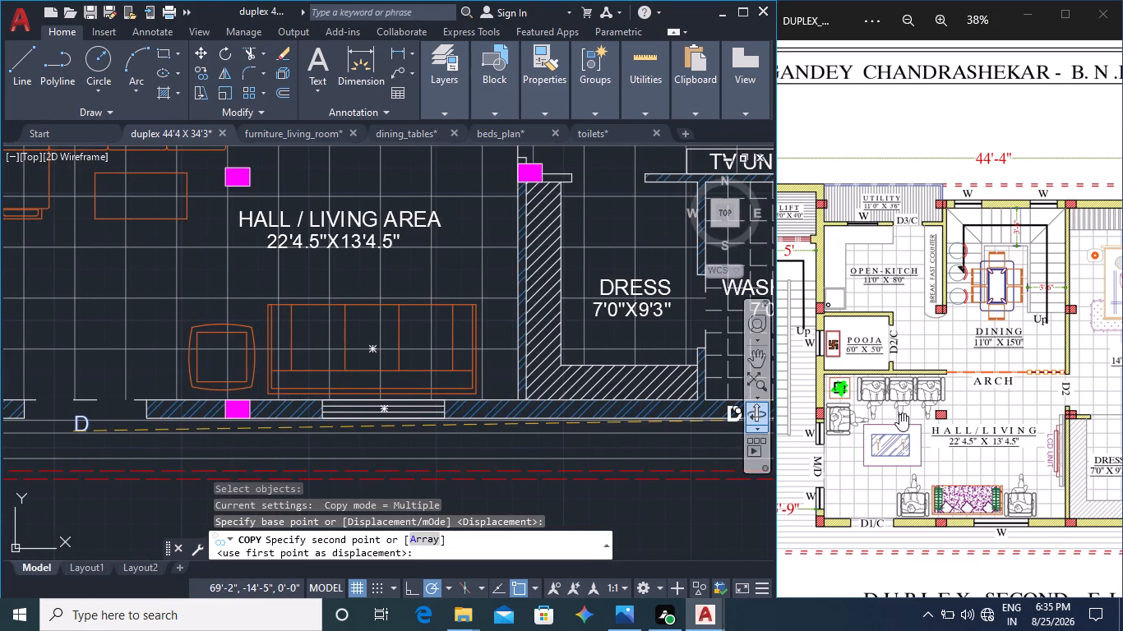
pyautogui.moveTo(439, 404); pyautogui.dragTo(401, 565, button='middle')
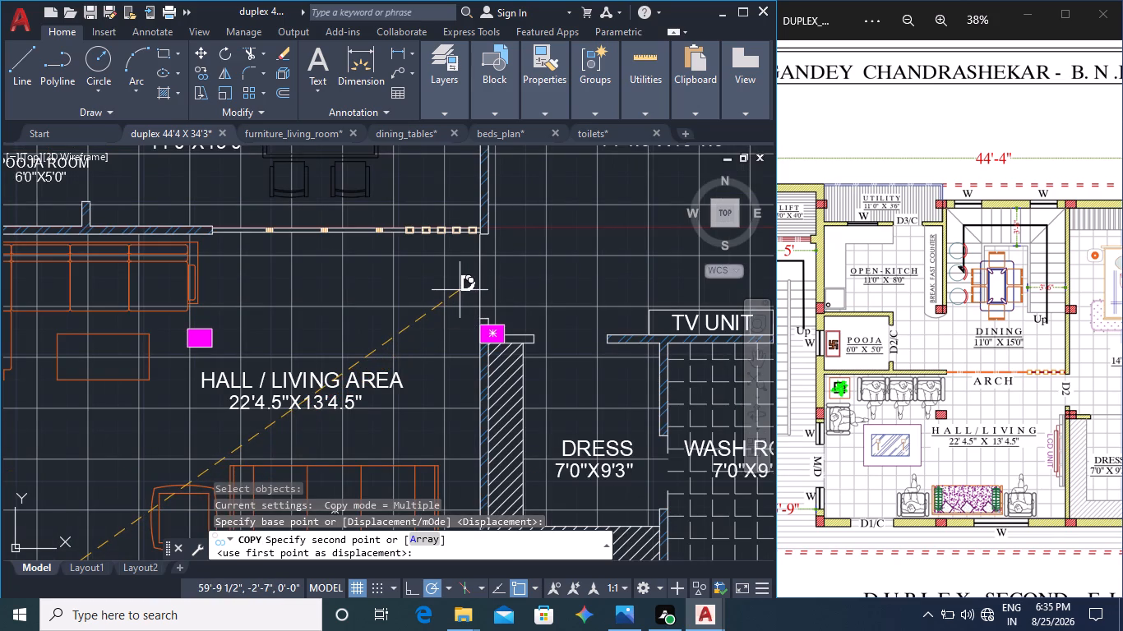
pyautogui.click(460, 290)
# Place another copy of the D label just below the door opening between the open kitchen and the utility area.
pyautogui.moveTo(474, 414); pyautogui.dragTo(492, 403, button='middle')
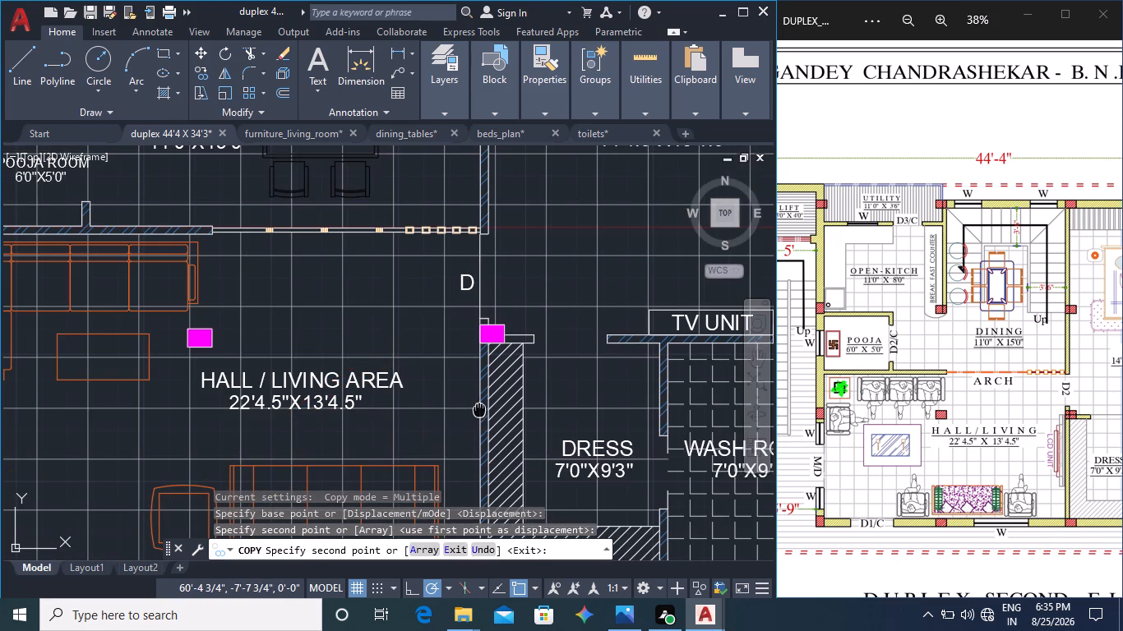
pyautogui.moveTo(492, 403); pyautogui.dragTo(526, 388, button='middle')
pyautogui.moveTo(483, 359); pyautogui.dragTo(520, 440, button='middle')
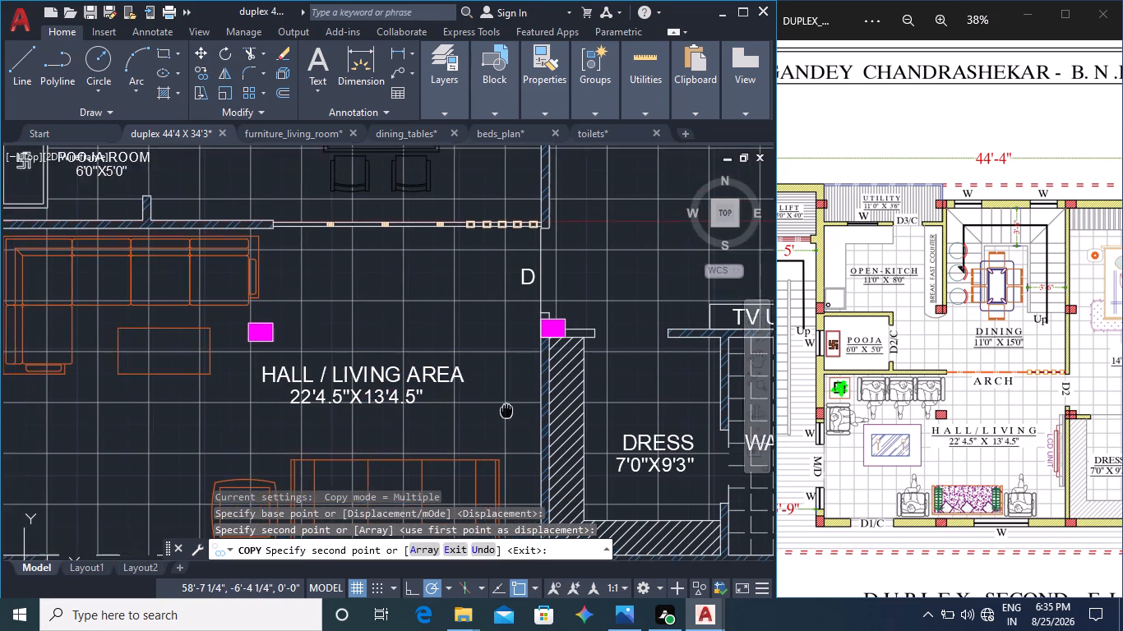
pyautogui.moveTo(520, 440); pyautogui.dragTo(575, 576, button='middle')
pyautogui.scroll(-2, 503, 454)
pyautogui.moveTo(495, 431); pyautogui.dragTo(552, 509, button='middle')
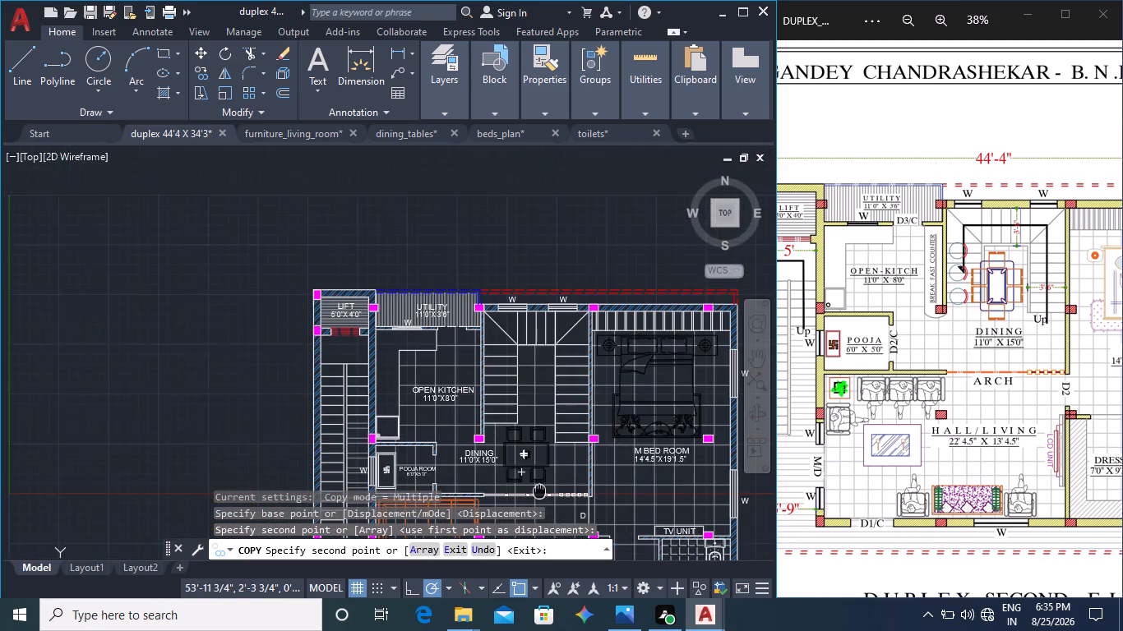
pyautogui.scroll(3, 468, 374)
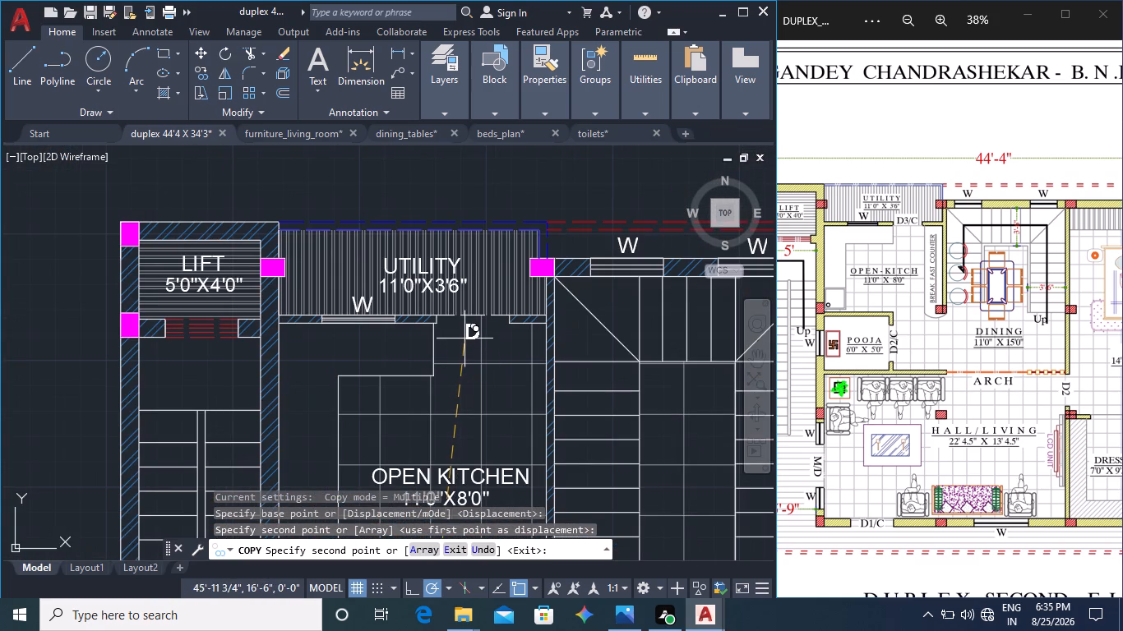
pyautogui.click(462, 334)
pyautogui.scroll(-1, 501, 457)
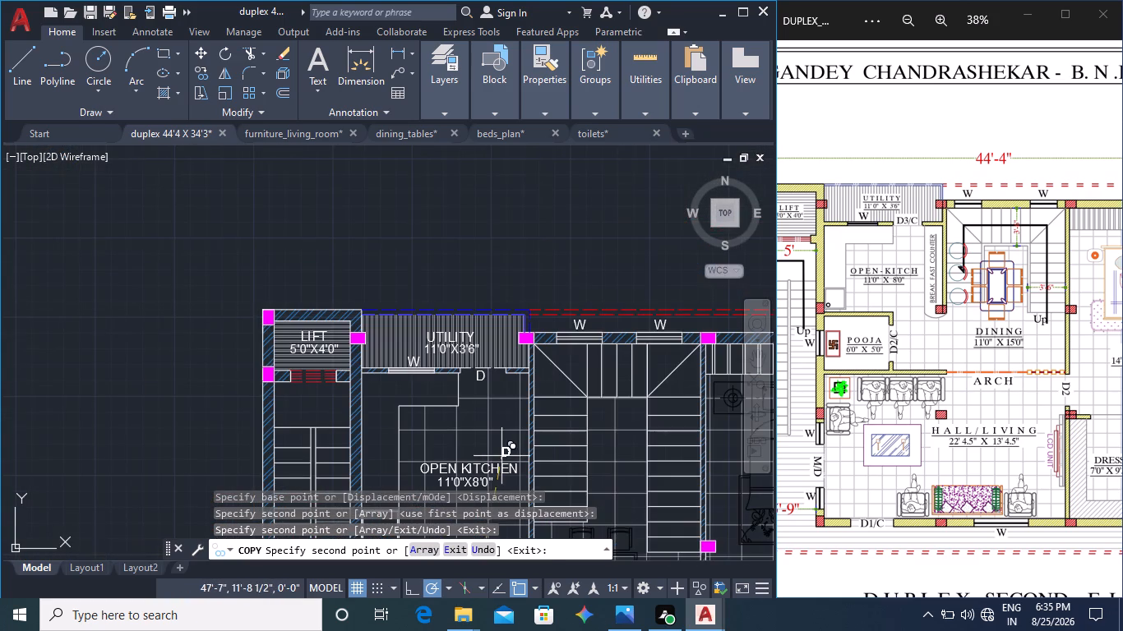
pyautogui.scroll(3, 469, 375)
pyautogui.scroll(-2, 524, 455)
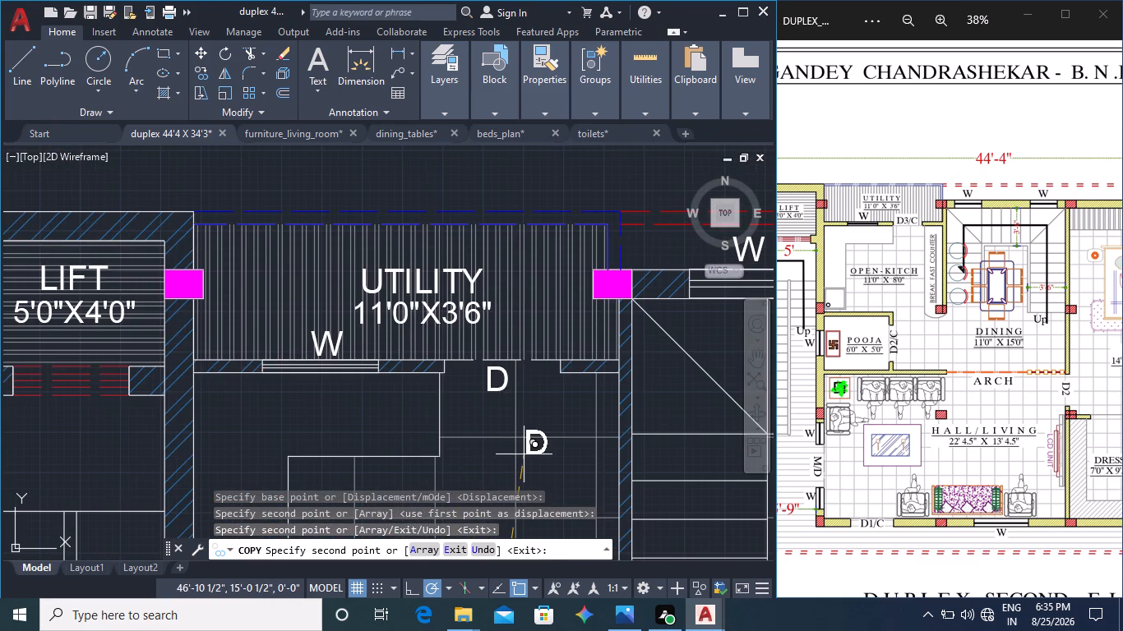
# Place another copy of the D label at the pooja room's door opening on the dining side.
pyautogui.moveTo(542, 466); pyautogui.dragTo(499, 283, button='middle')
pyautogui.moveTo(545, 438); pyautogui.dragTo(541, 317, button='middle')
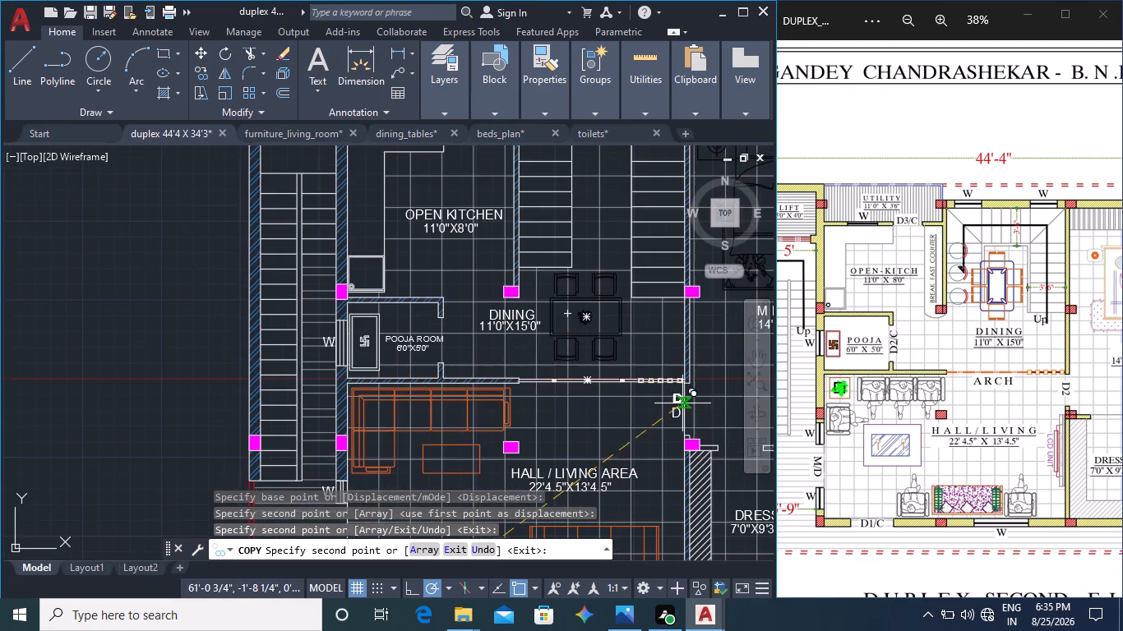
pyautogui.scroll(3, 425, 371)
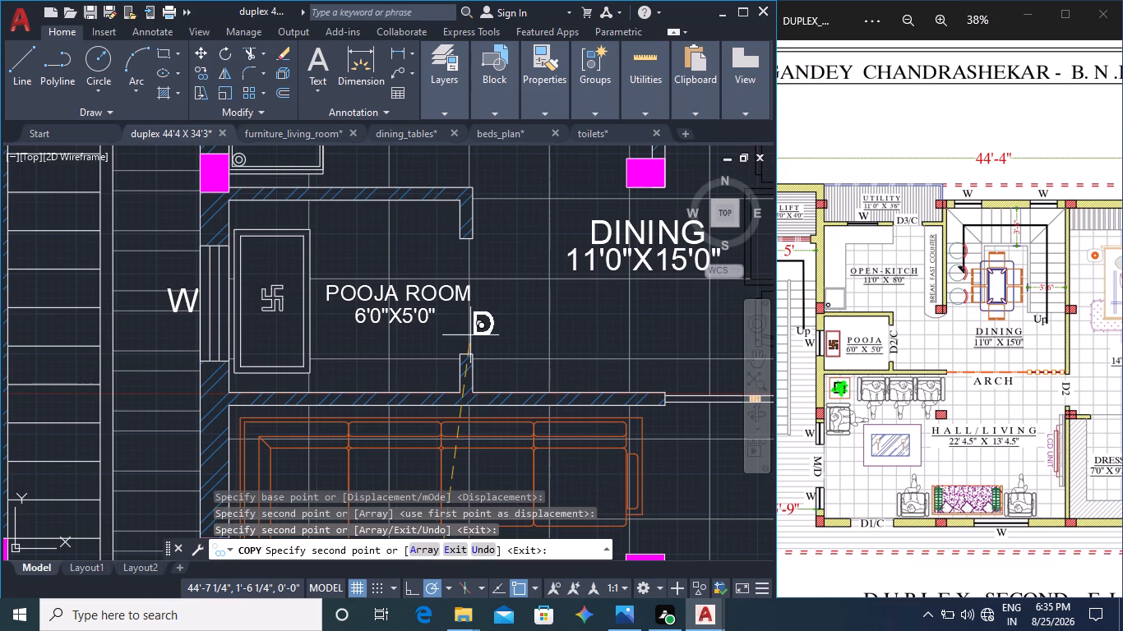
pyautogui.click(470, 335)
# Place a copy of the D label outside the hall's main door opening, between the two W labels of its side windows.
pyautogui.scroll(-1, 533, 430)
pyautogui.moveTo(567, 463); pyautogui.dragTo(517, 402, button='middle')
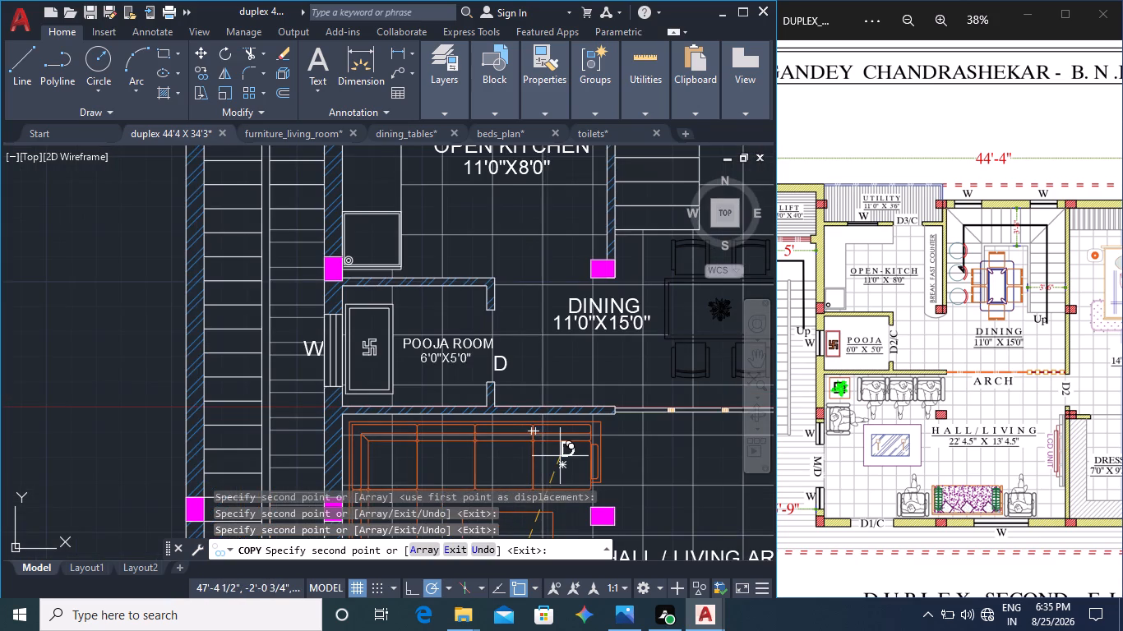
pyautogui.moveTo(556, 465); pyautogui.dragTo(441, 410, button='middle')
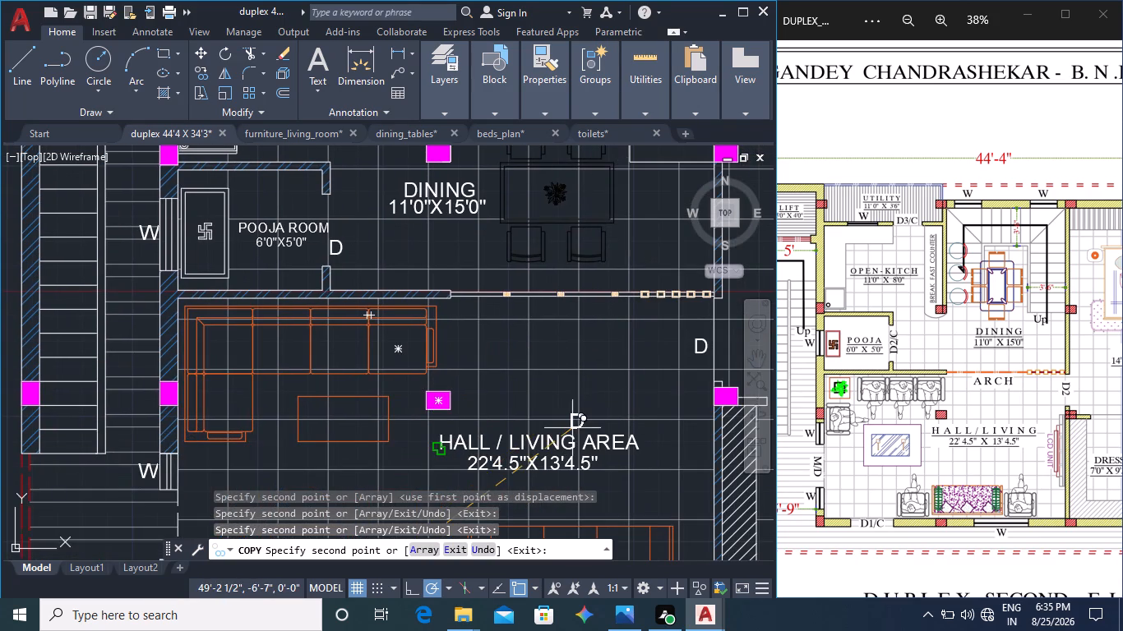
pyautogui.moveTo(592, 428); pyautogui.dragTo(309, 400, button='middle')
pyautogui.scroll(-1, 417, 409)
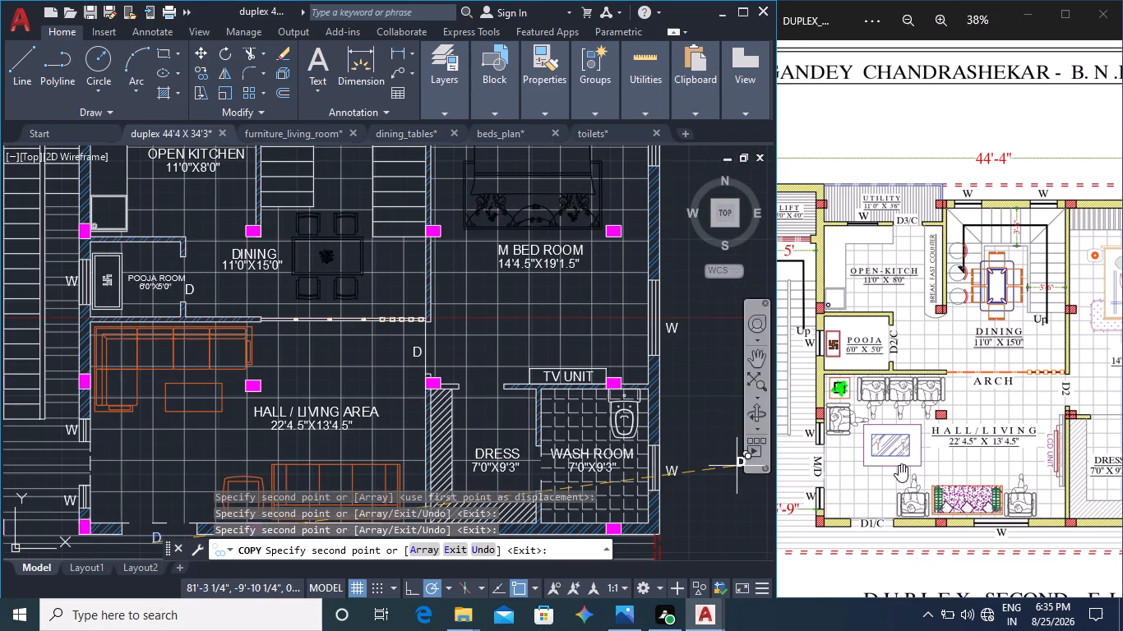
pyautogui.moveTo(905, 463); pyautogui.dragTo(857, 454, button='middle')
pyautogui.moveTo(896, 453); pyautogui.dragTo(805, 437, button='middle')
pyautogui.moveTo(839, 442); pyautogui.dragTo(775, 429, button='middle')
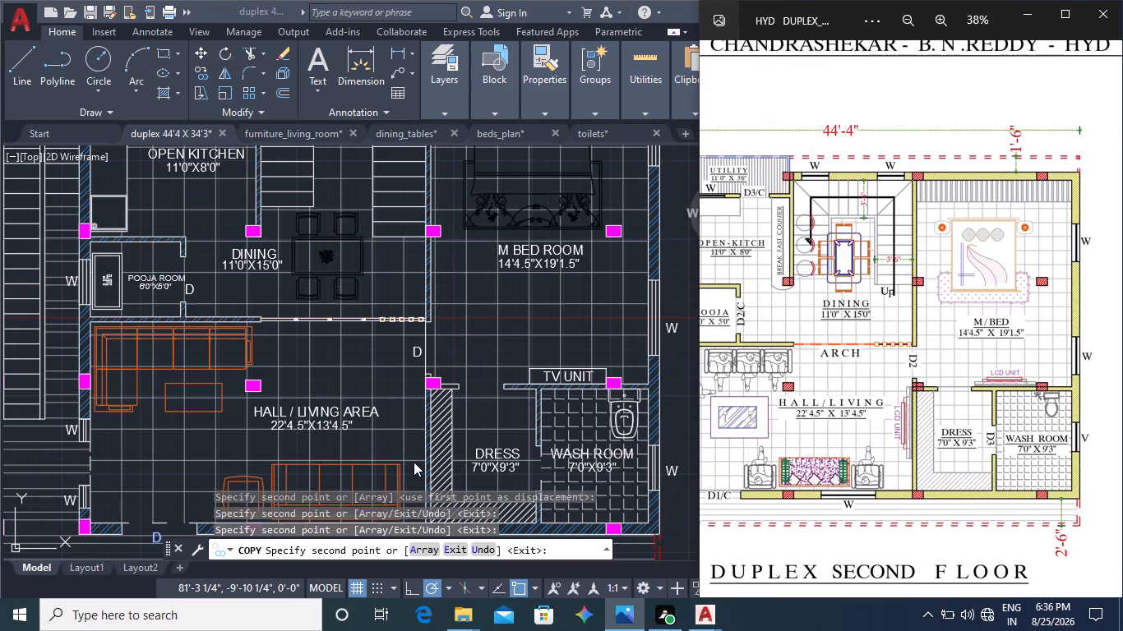
pyautogui.middleClick(440, 458)
pyautogui.moveTo(390, 459); pyautogui.dragTo(434, 400, button='middle')
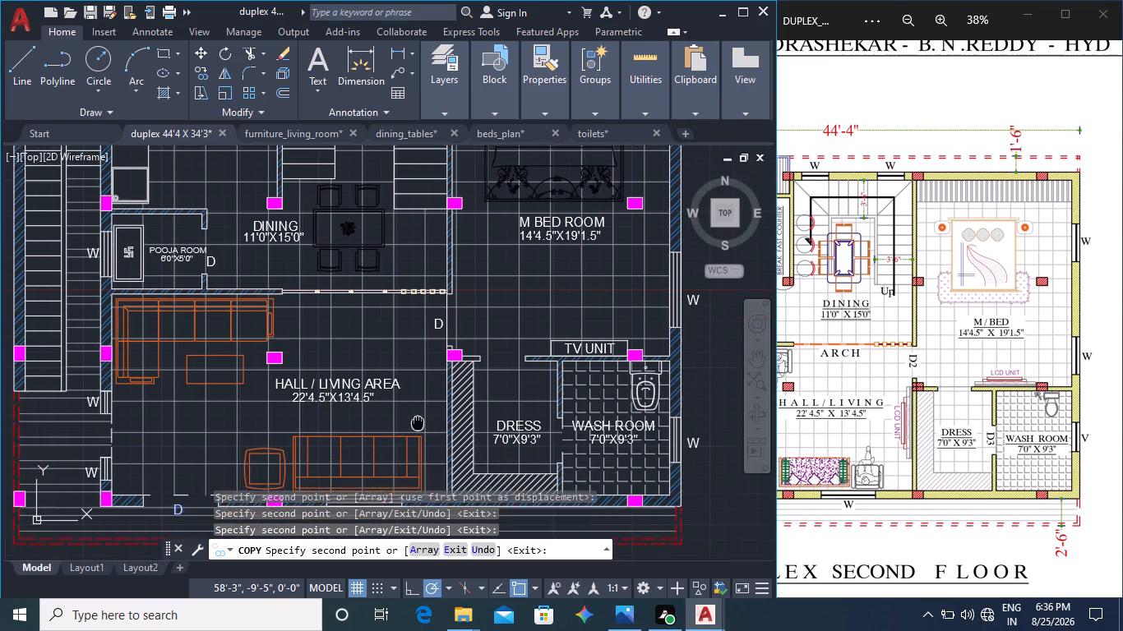
pyautogui.middleClick(849, 425)
pyautogui.moveTo(810, 416); pyautogui.dragTo(885, 413, button='middle')
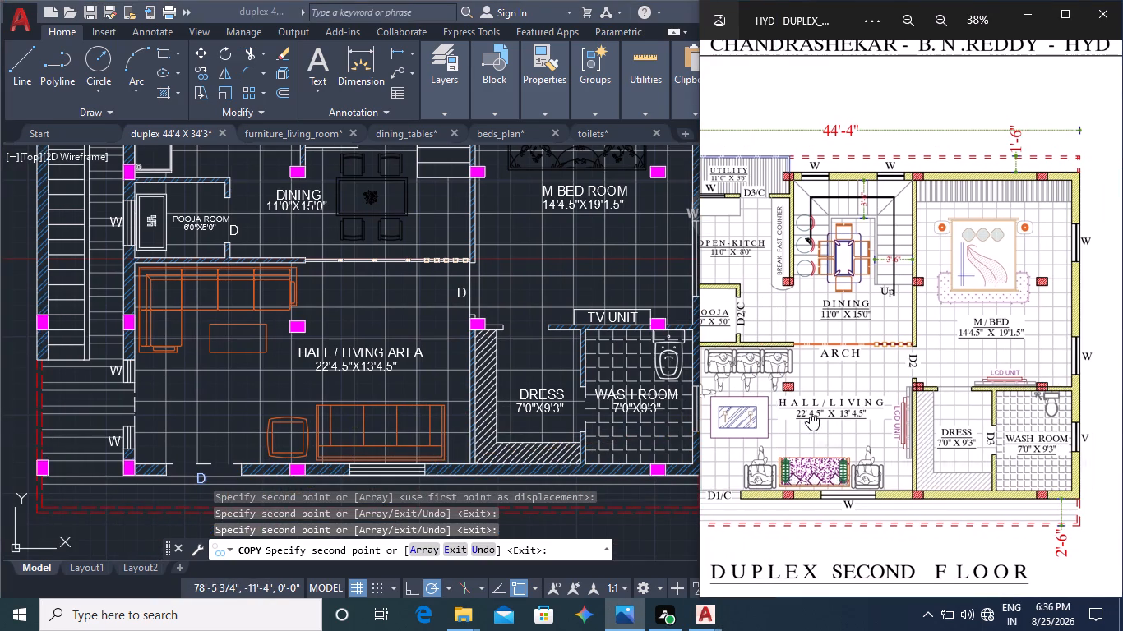
pyautogui.moveTo(841, 423); pyautogui.dragTo(917, 412, button='middle')
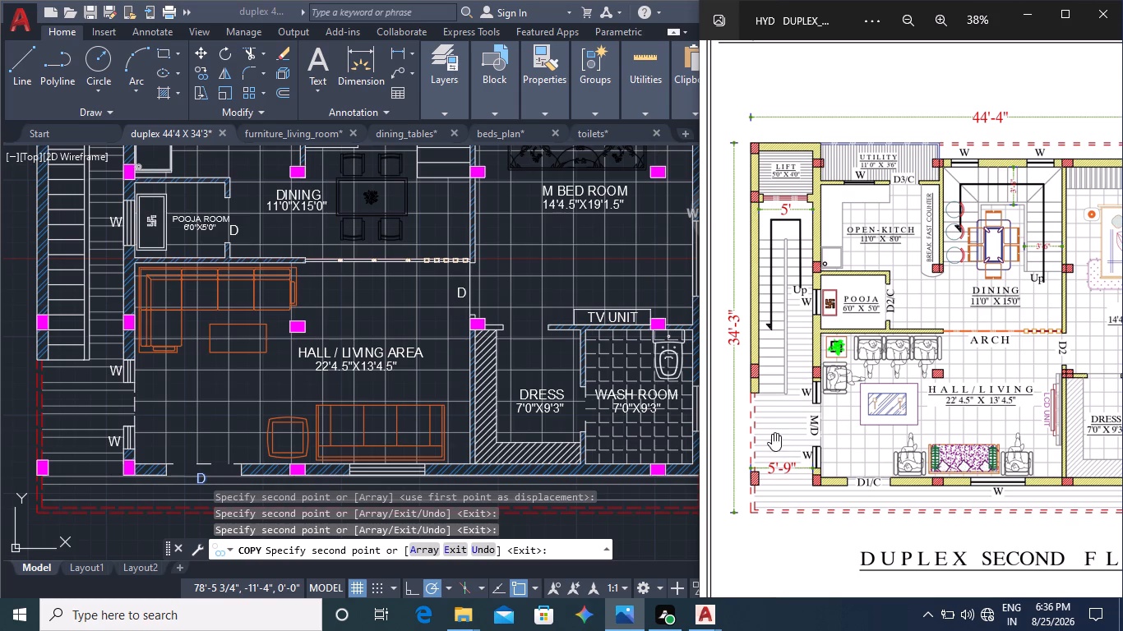
pyautogui.middleClick(811, 434)
pyautogui.middleClick(231, 398)
pyautogui.scroll(2, 120, 404)
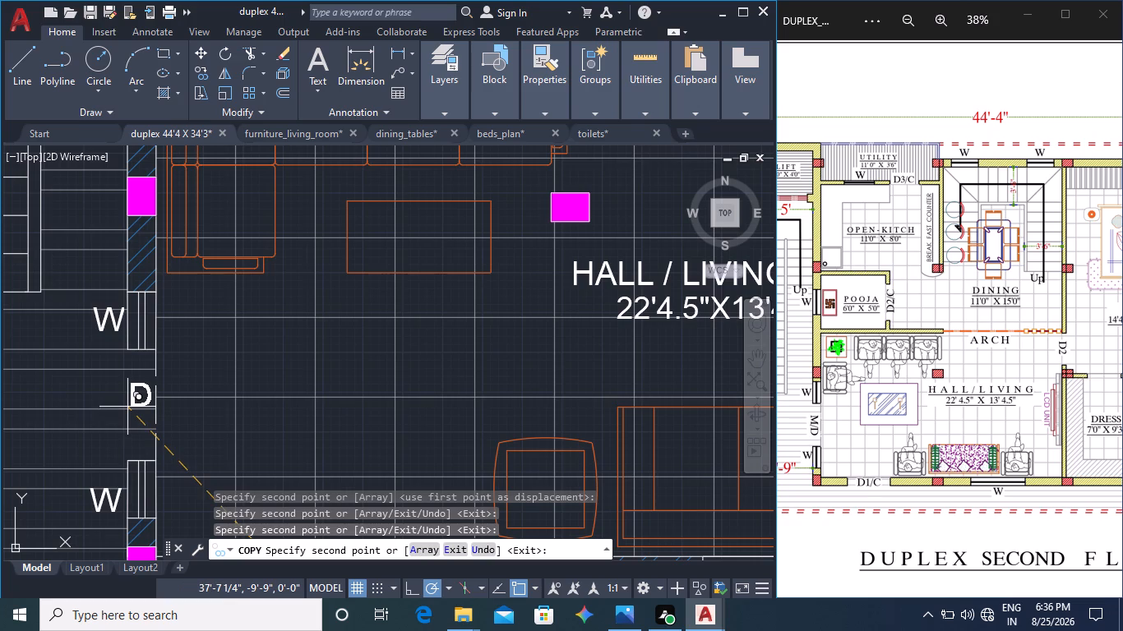
pyautogui.click(125, 408)
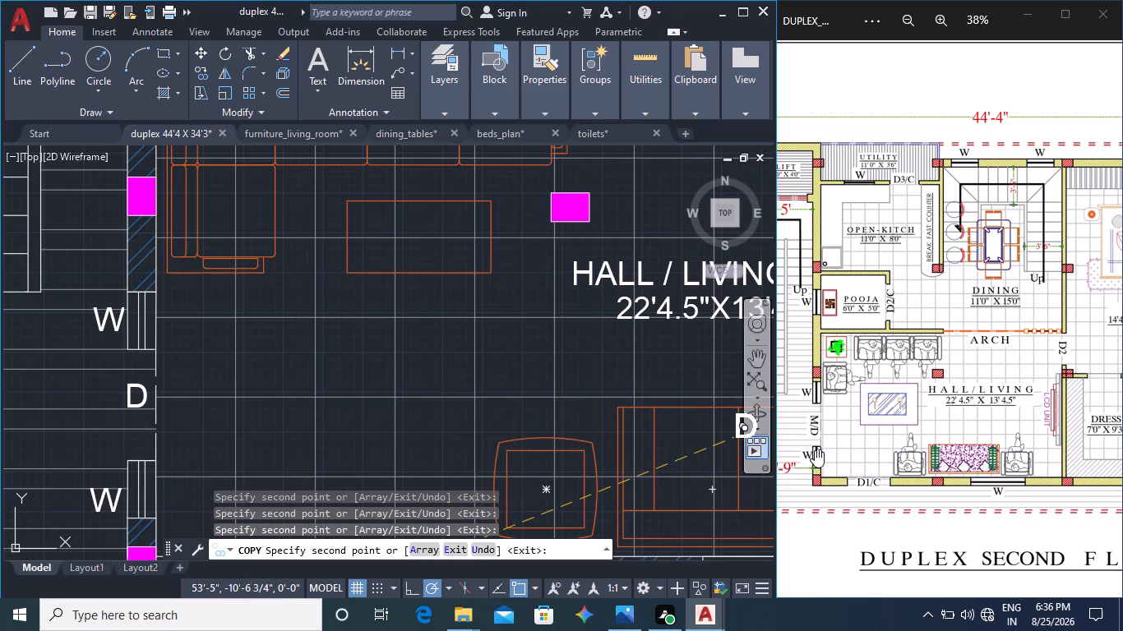
# End the label copying and check the plan's door and window tags against the reference plan, from the utility area to the hall.
pyautogui.middleClick(388, 466)
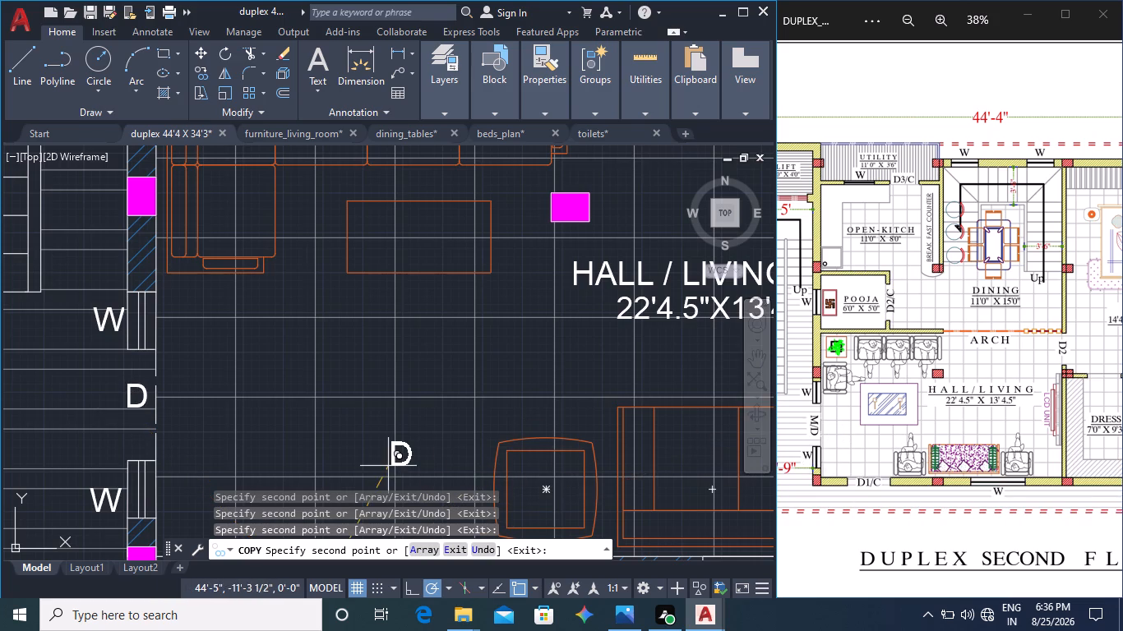
pyautogui.middleClick(825, 444)
pyautogui.moveTo(826, 444); pyautogui.dragTo(848, 443, button='middle')
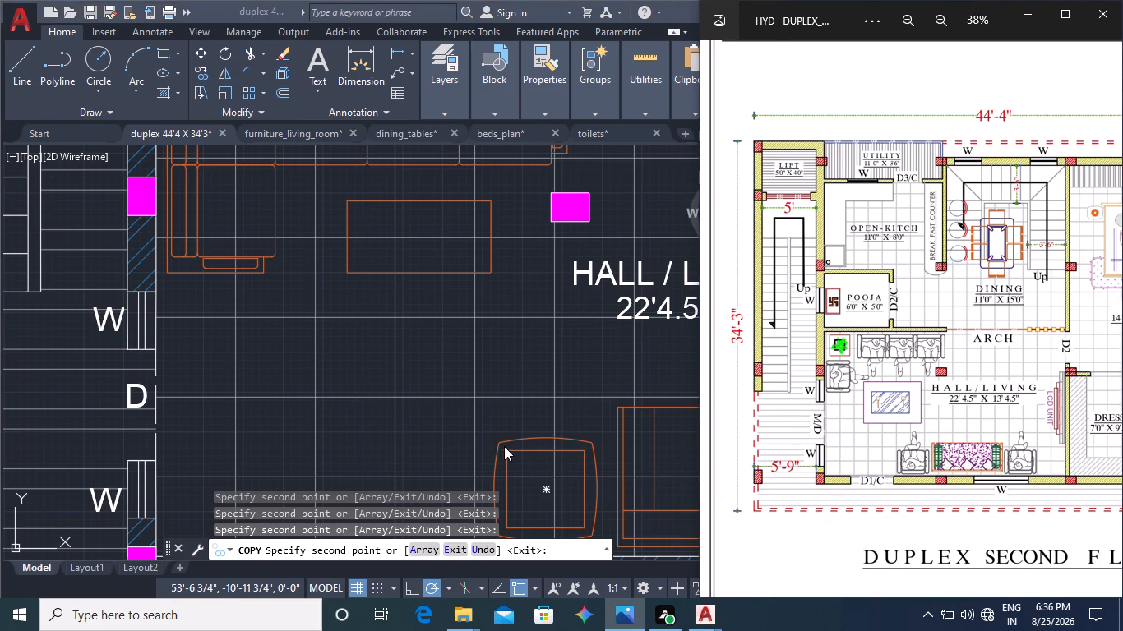
pyautogui.middleClick(503, 446)
pyautogui.scroll(-1, 507, 447)
pyautogui.moveTo(526, 477); pyautogui.dragTo(520, 435, button='middle')
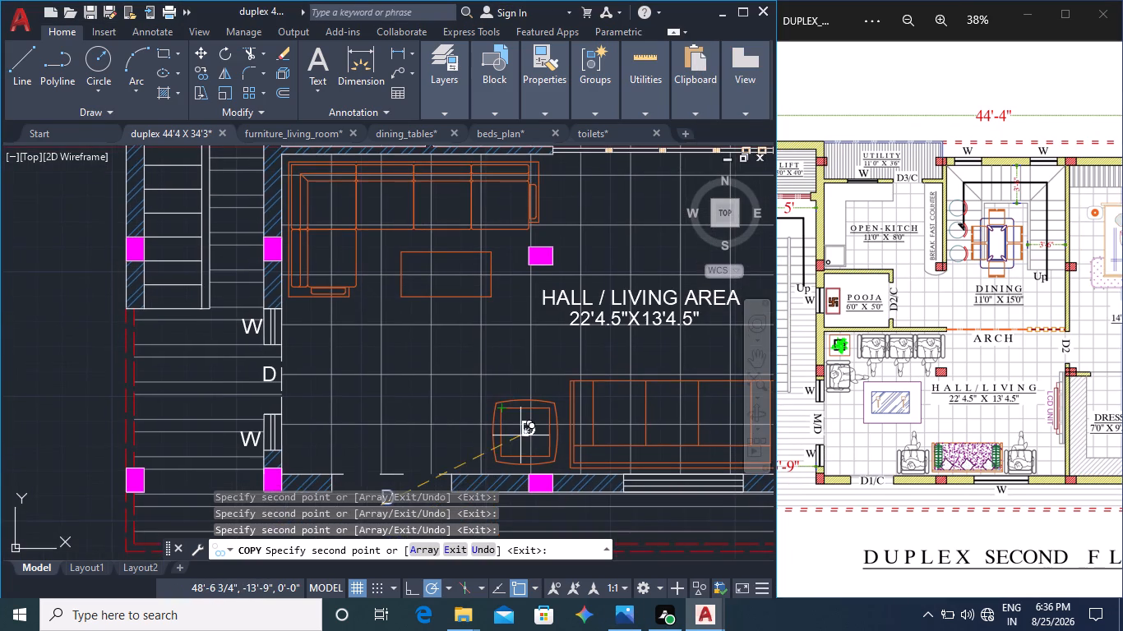
pyautogui.moveTo(516, 384); pyautogui.dragTo(546, 592, button='middle')
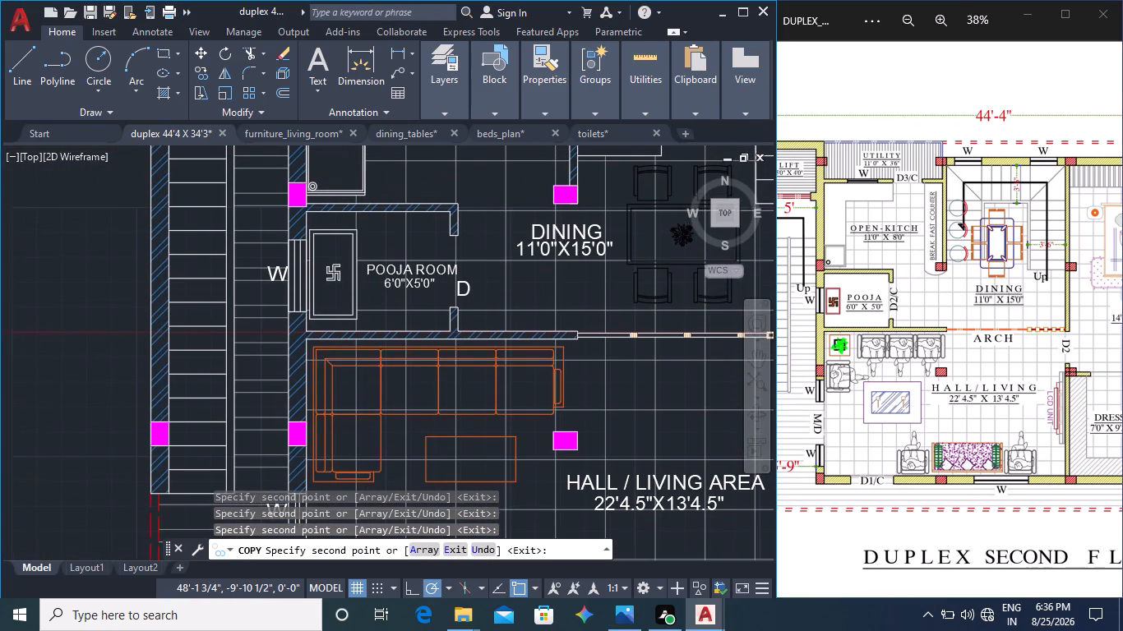
pyautogui.moveTo(552, 402); pyautogui.dragTo(563, 590, button='middle')
pyautogui.moveTo(560, 380); pyautogui.dragTo(566, 541, button='middle')
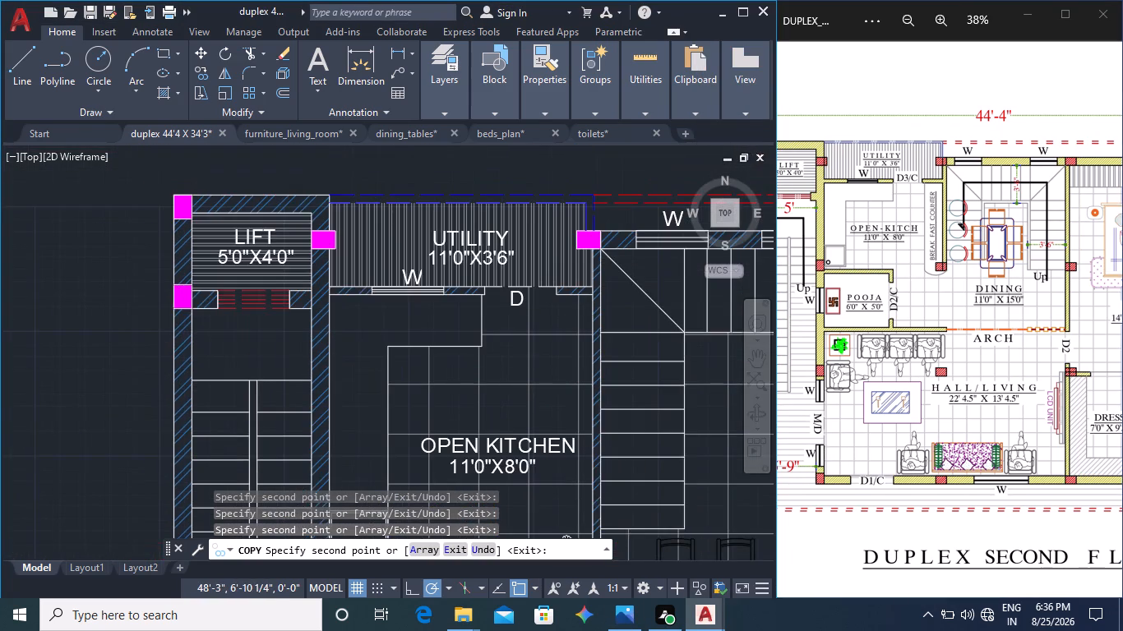
pyautogui.moveTo(566, 541); pyautogui.dragTo(560, 336, button='middle')
pyautogui.scroll(-3, 558, 368)
pyautogui.moveTo(591, 467); pyautogui.dragTo(560, 313, button='middle')
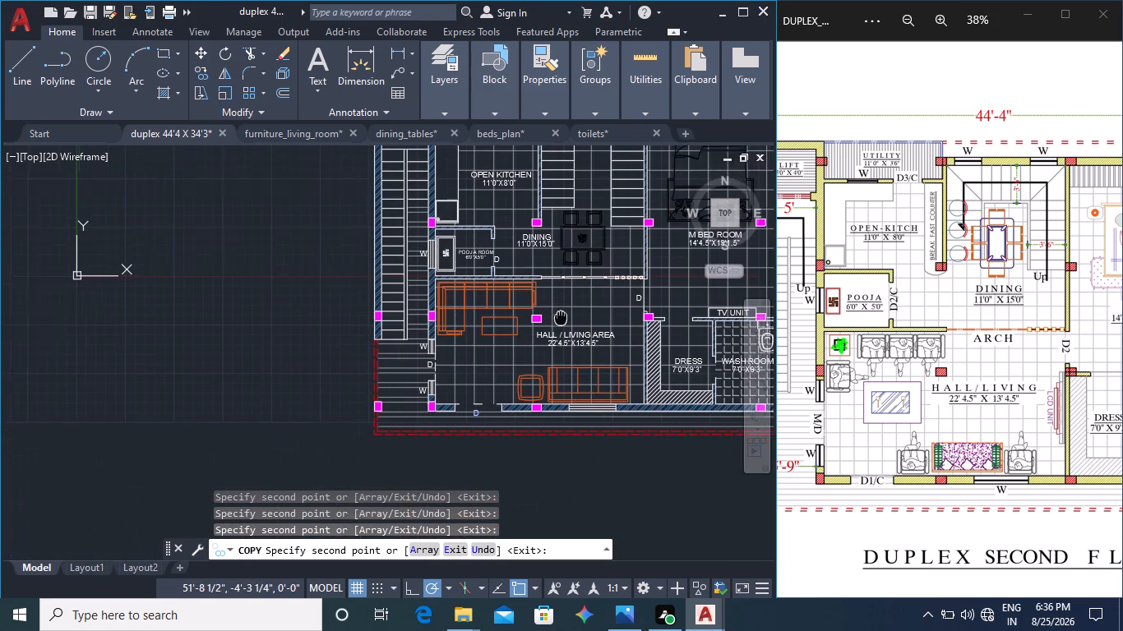
pyautogui.press('Escape')
pyautogui.scroll(3, 471, 415)
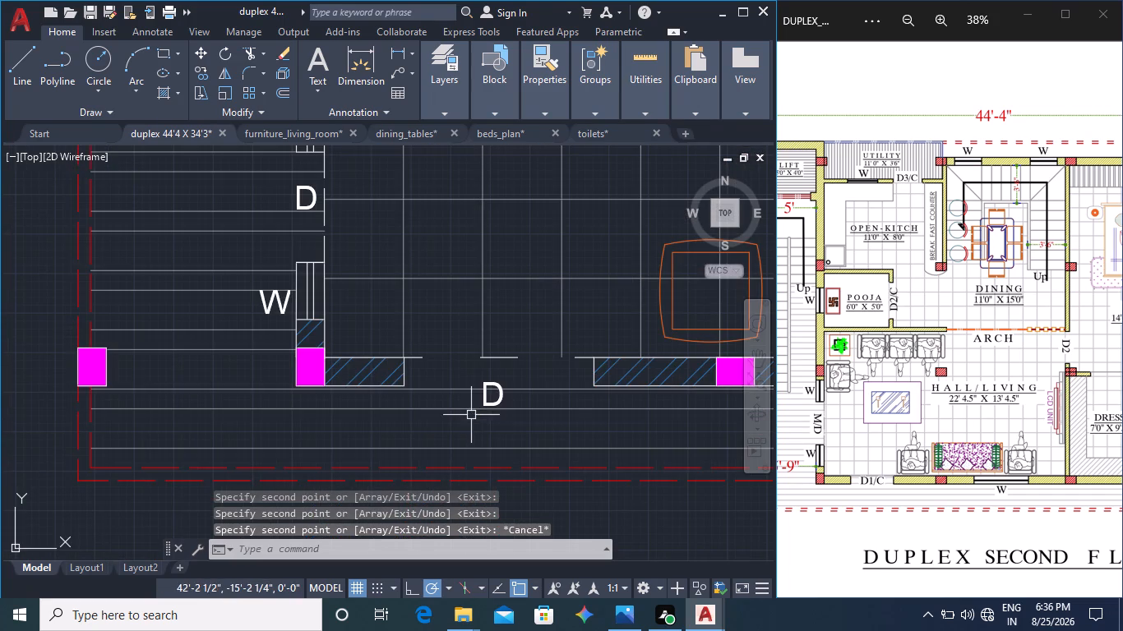
pyautogui.moveTo(538, 440); pyautogui.dragTo(518, 400, button='middle')
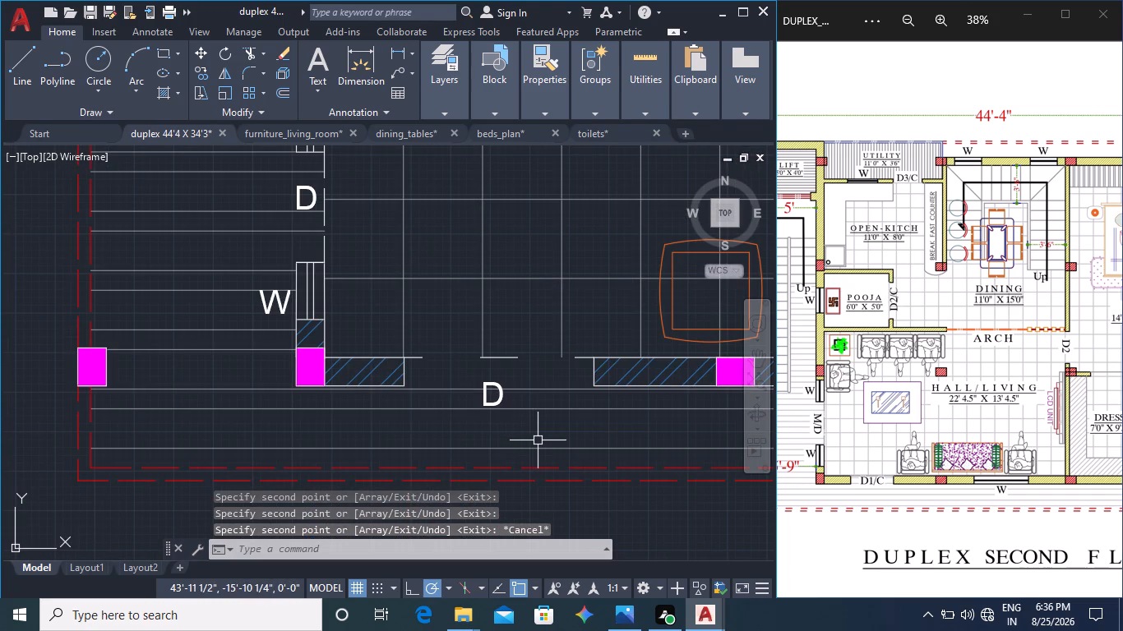
pyautogui.moveTo(518, 400); pyautogui.dragTo(515, 394, button='middle')
pyautogui.scroll(-1, 514, 402)
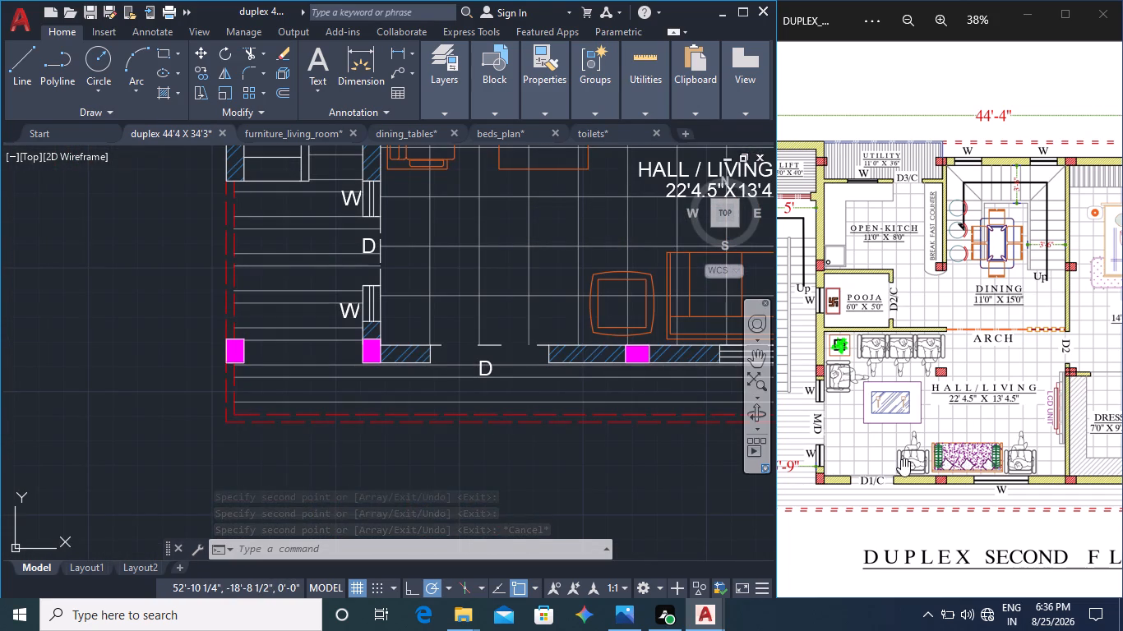
pyautogui.scroll(-2, 901, 458)
pyautogui.moveTo(660, 495); pyautogui.dragTo(631, 476, button='middle')
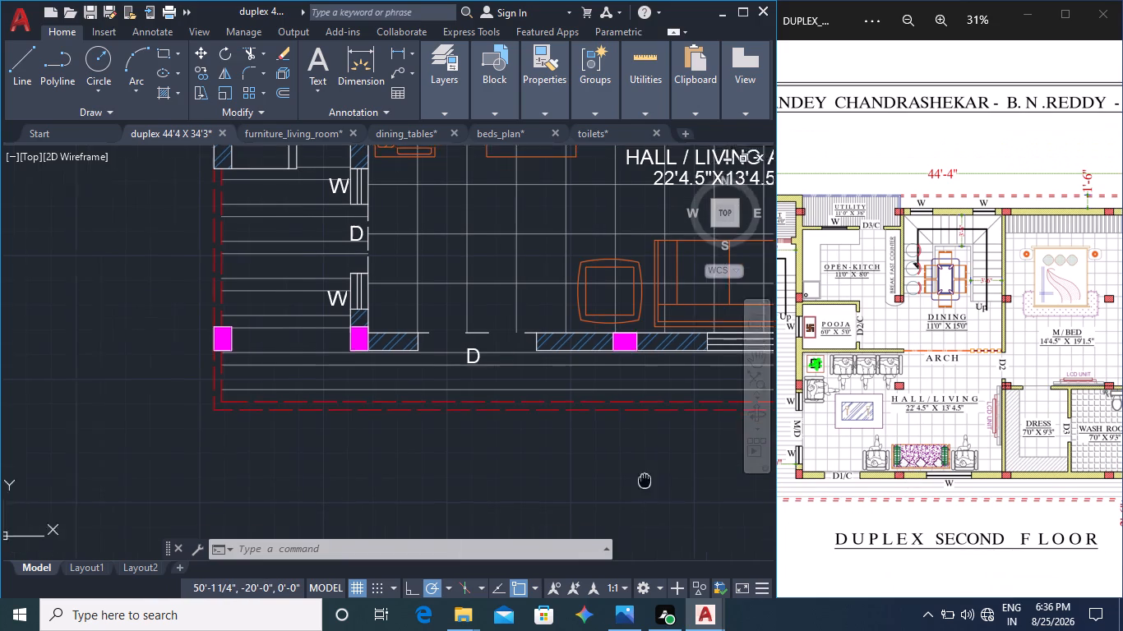
pyautogui.moveTo(631, 476); pyautogui.dragTo(613, 467, button='middle')
pyautogui.moveTo(646, 492); pyautogui.dragTo(579, 435, button='middle')
pyautogui.scroll(-1, 585, 432)
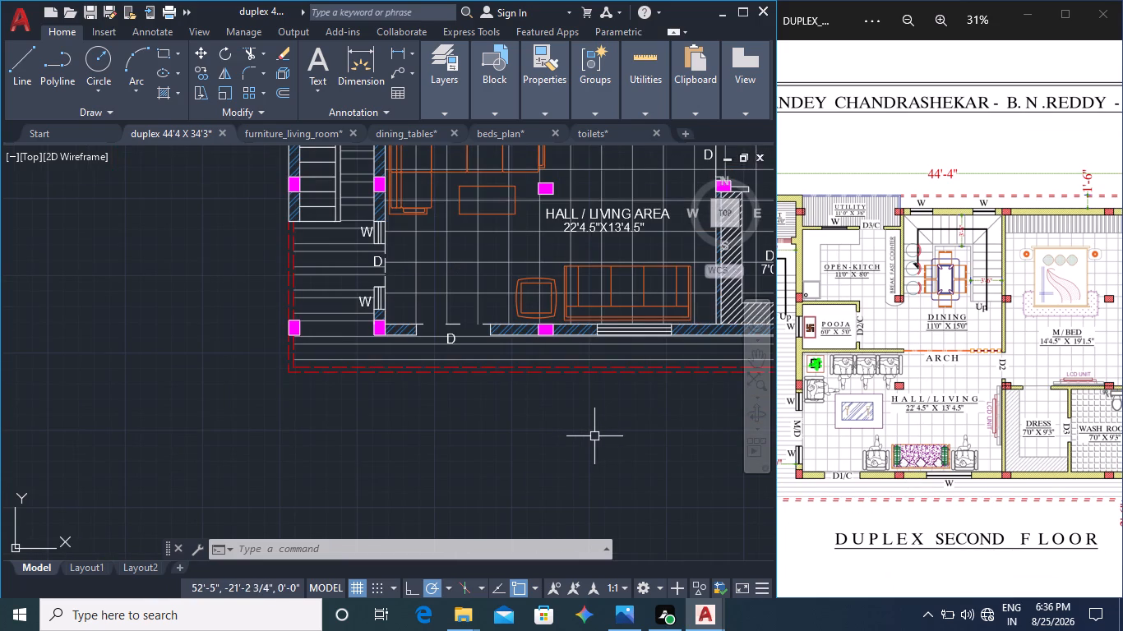
pyautogui.moveTo(589, 429); pyautogui.dragTo(483, 458, button='middle')
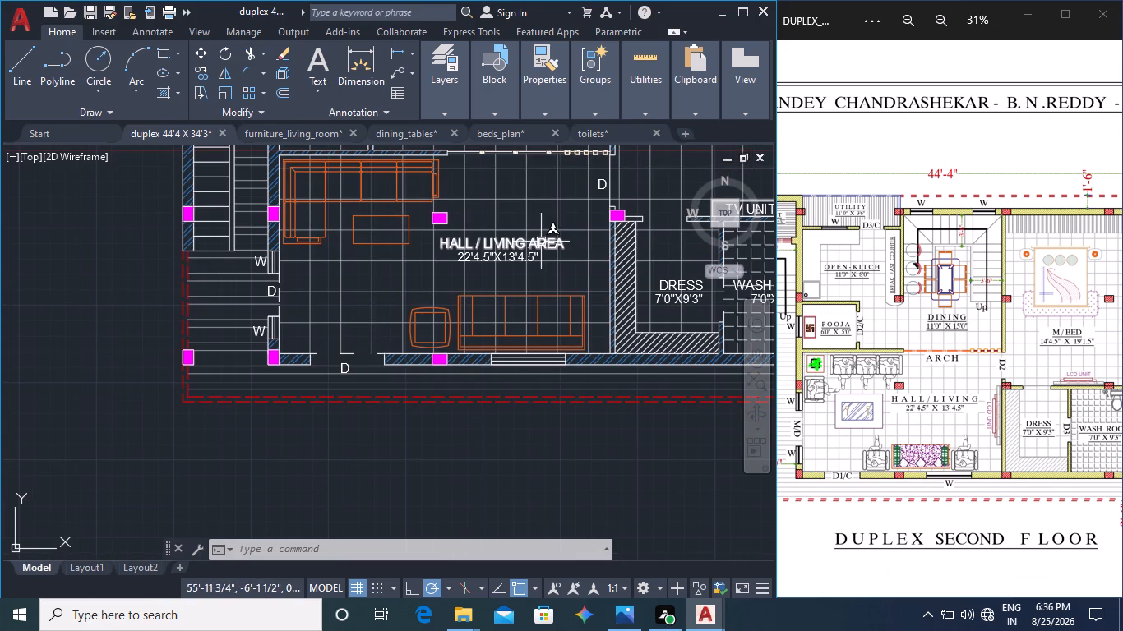
# Copy the HALL / LIVING AREA text to the empty space below the floor plan.
pyautogui.click(541, 242)
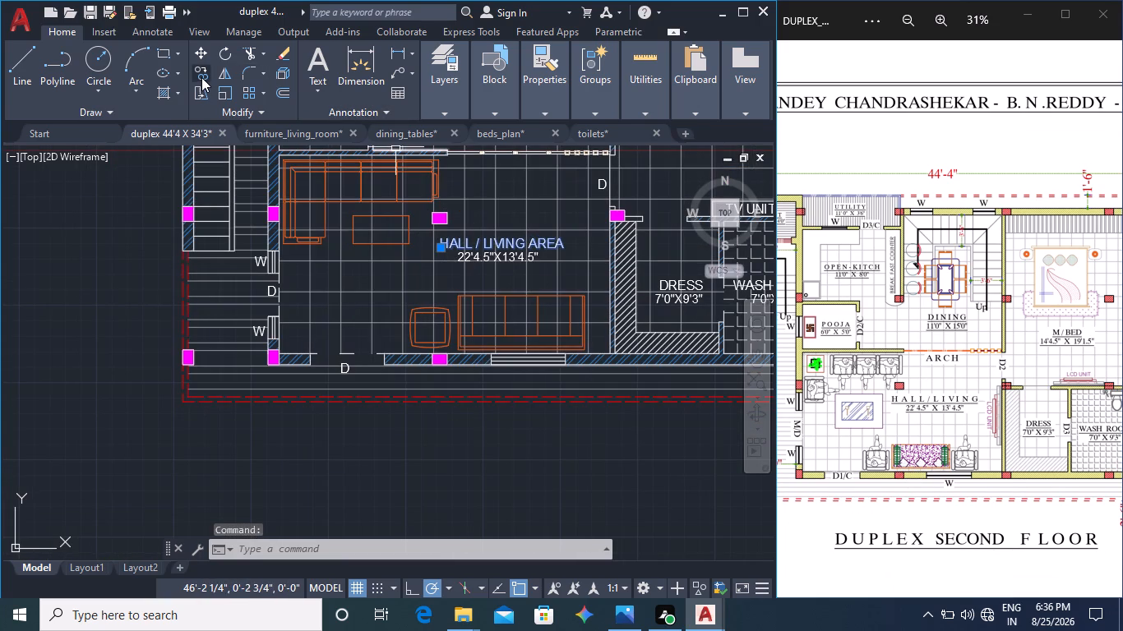
pyautogui.click(201, 76)
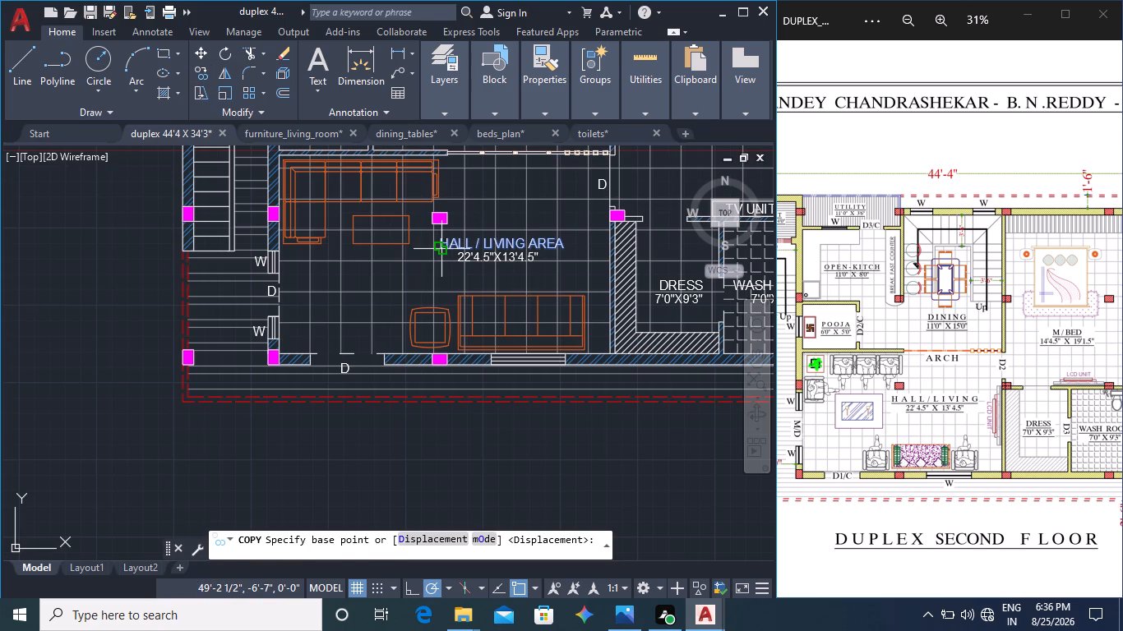
pyautogui.click(441, 249)
pyautogui.moveTo(498, 484); pyautogui.dragTo(474, 345, button='middle')
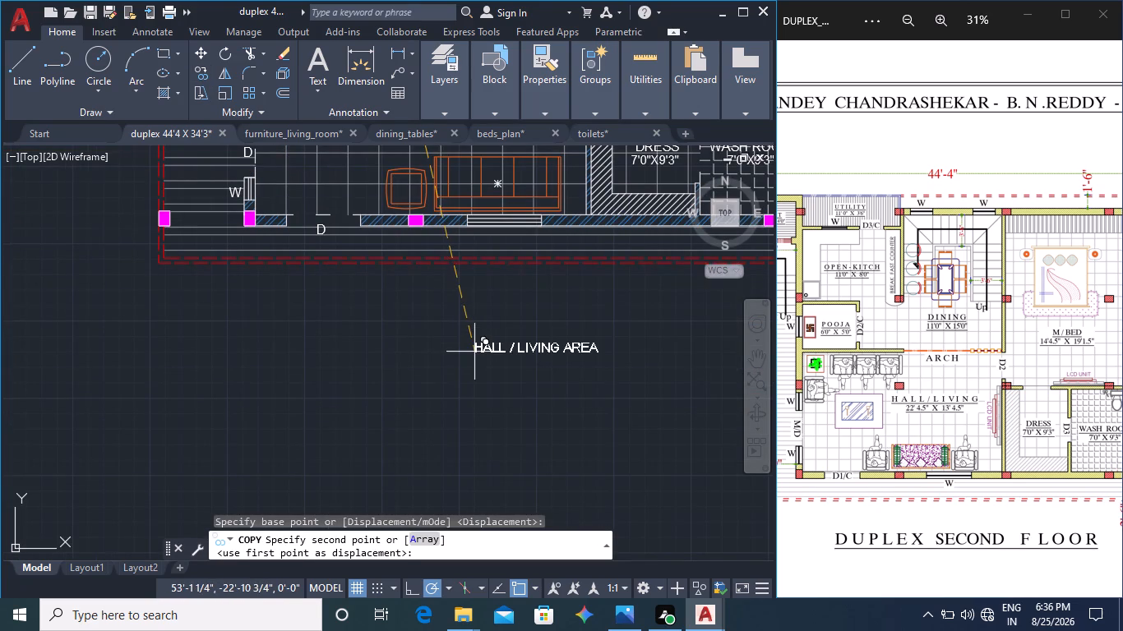
pyautogui.click(464, 334)
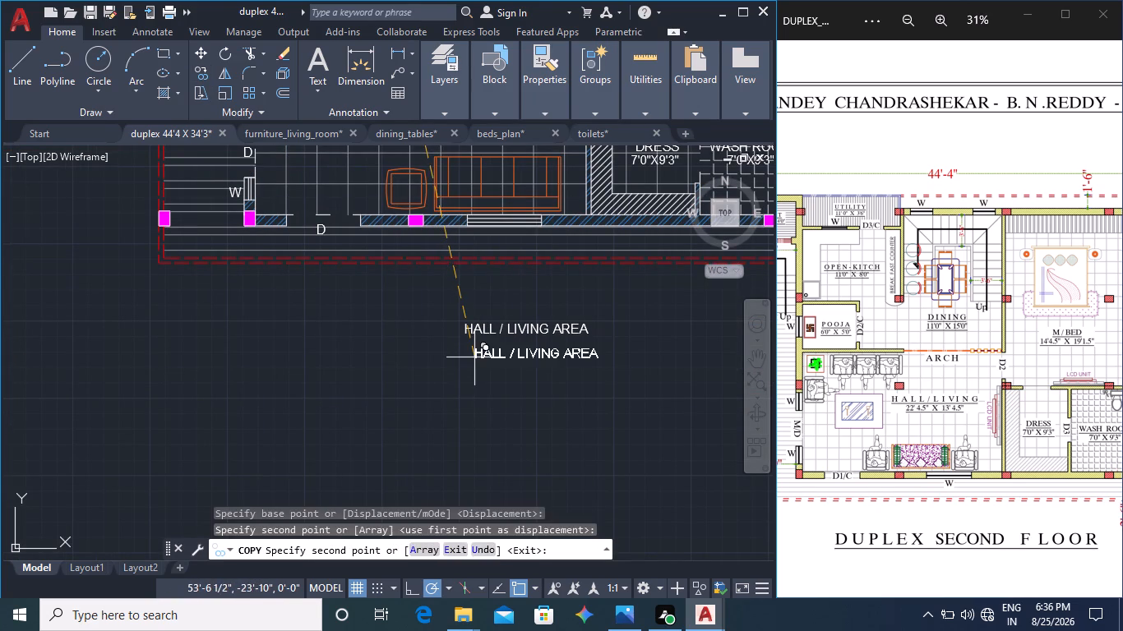
pyautogui.press('Escape')
# Replace the copied text below the floor plan with DUPLEX SECOND FLOOR and finish text editing.
pyautogui.doubleClick(530, 328)
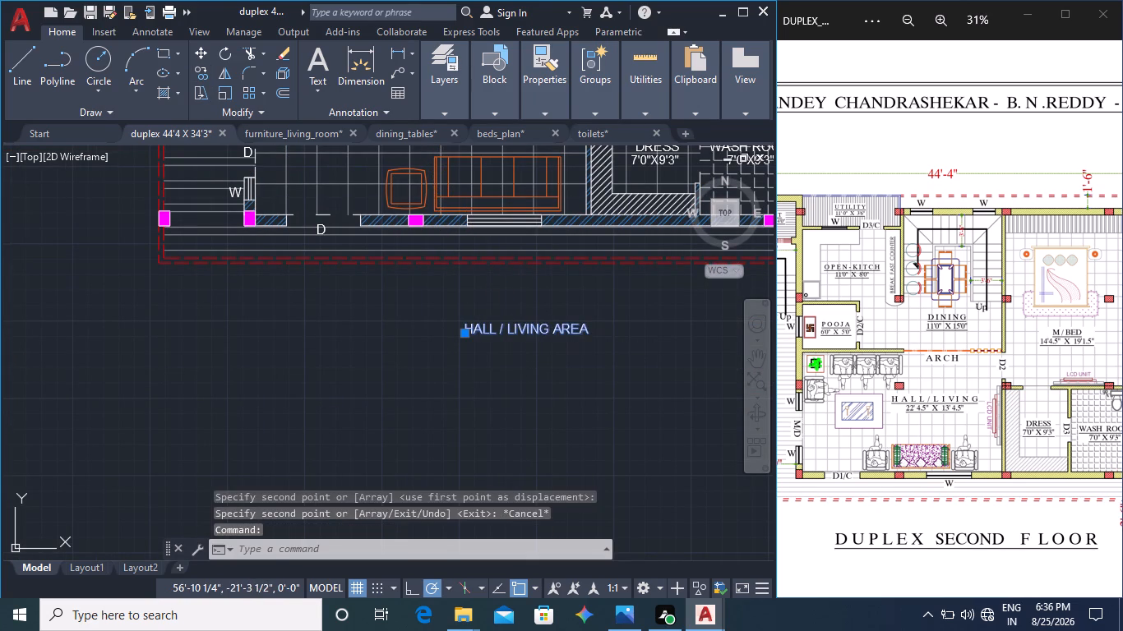
pyautogui.press('BackSpace')
pyautogui.write('DUPLEX')
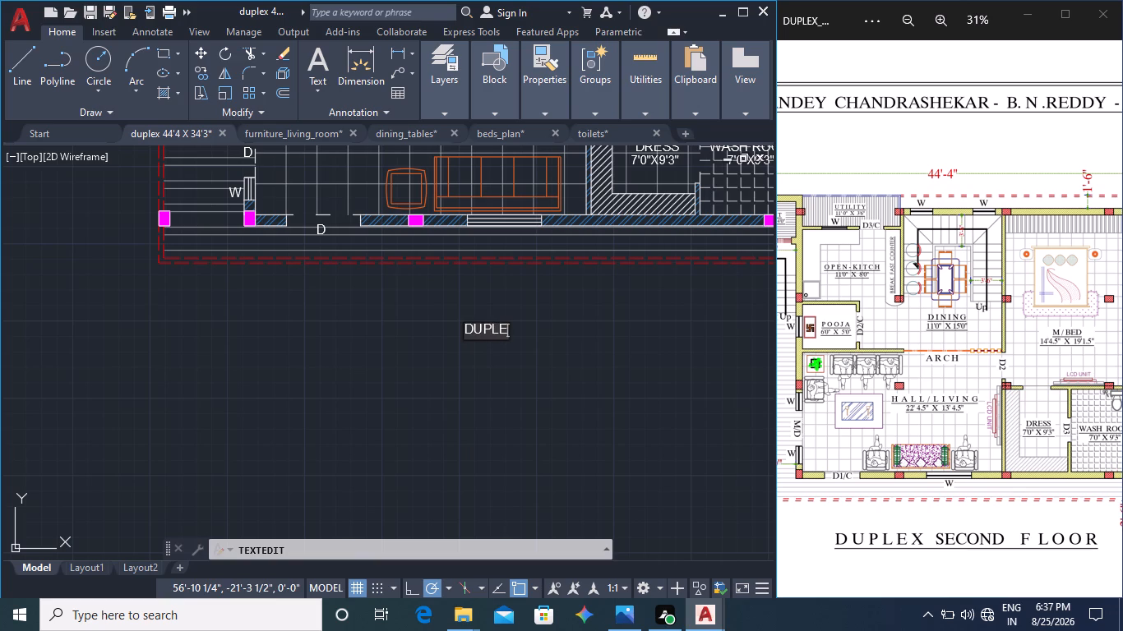
pyautogui.press('space')
pyautogui.write('SECOND FLOOR')
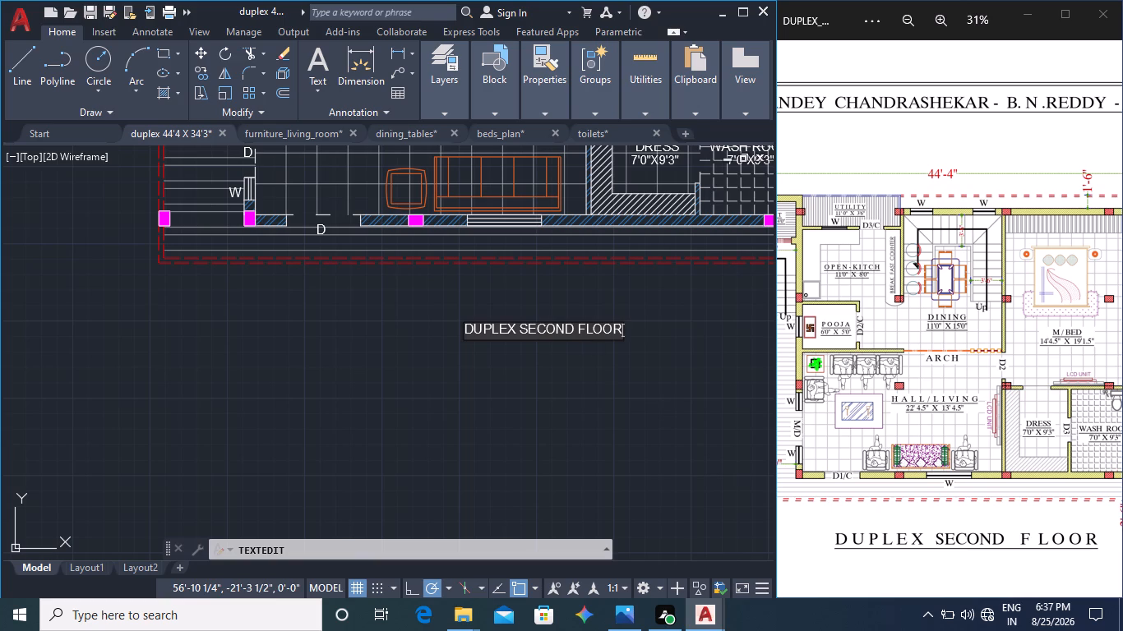
pyautogui.click(548, 380)
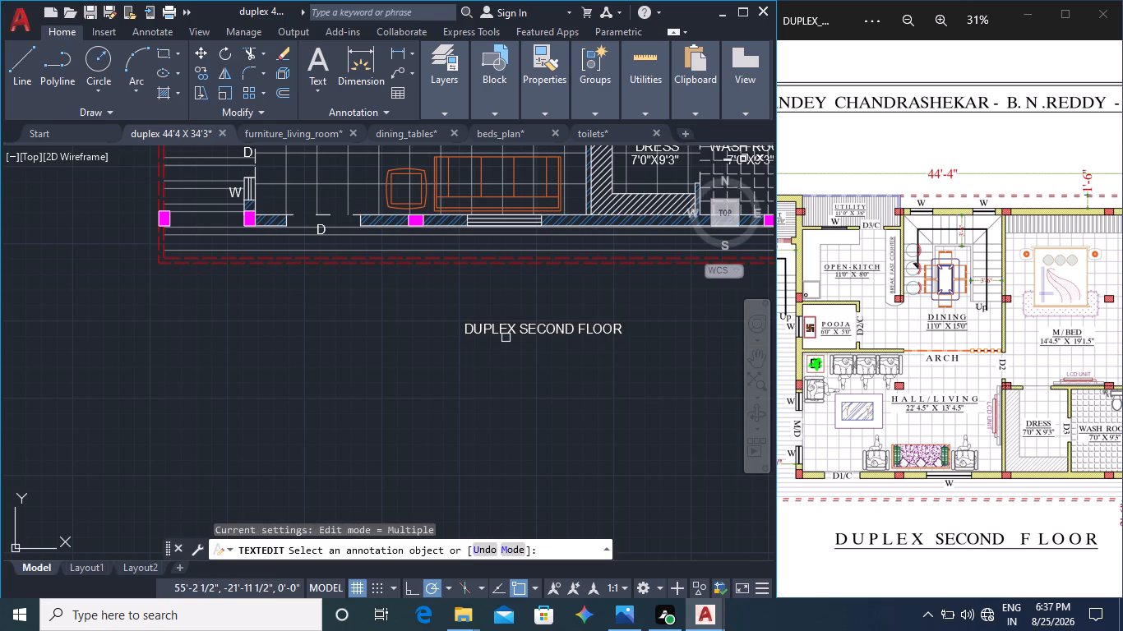
pyautogui.rightClick(505, 335)
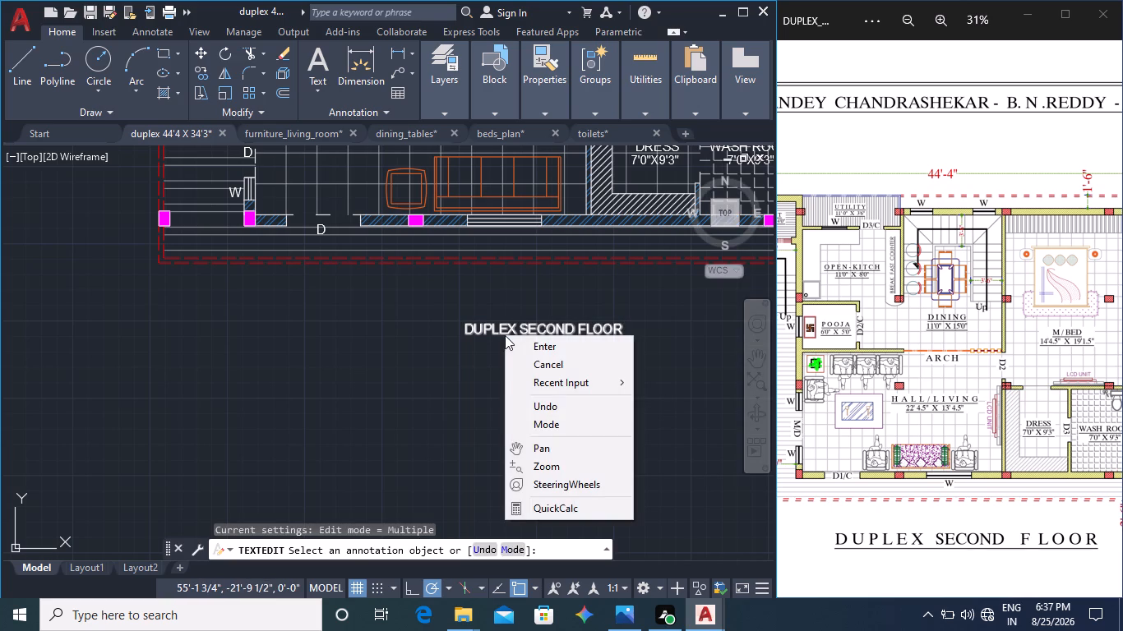
pyautogui.click(498, 334)
pyautogui.press('Escape')
pyautogui.press('Escape')
pyautogui.press('Escape')
pyautogui.press('Escape')
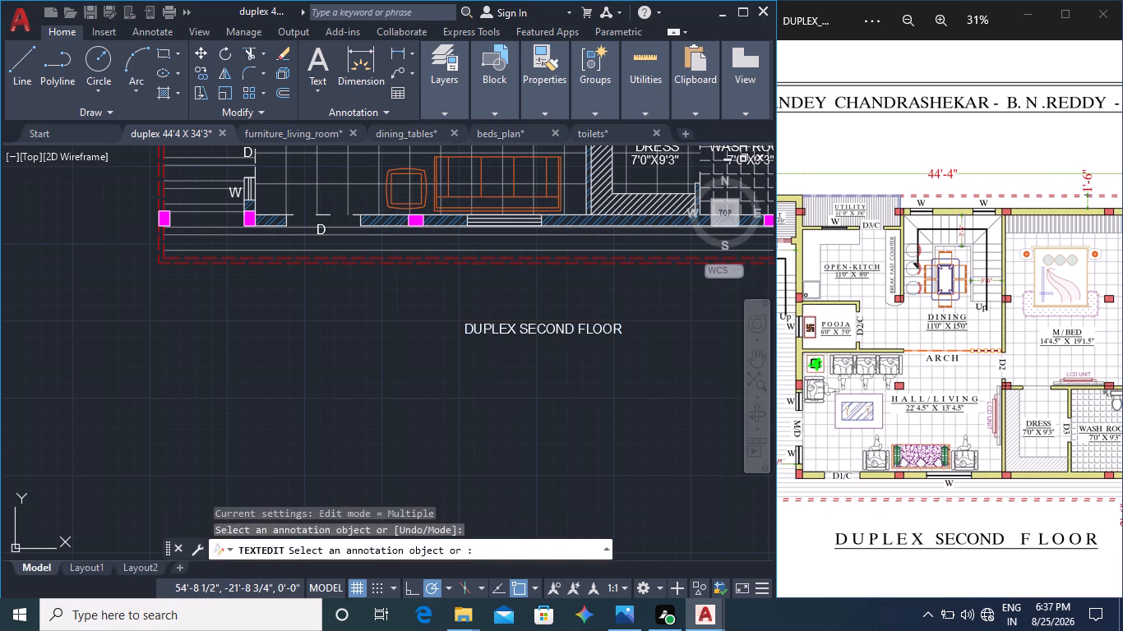
# Scale up the DUPLEX SECOND FLOOR title from its insertion point so it reads clearly against the whole plan.
pyautogui.click(501, 326)
pyautogui.rightClick(501, 326)
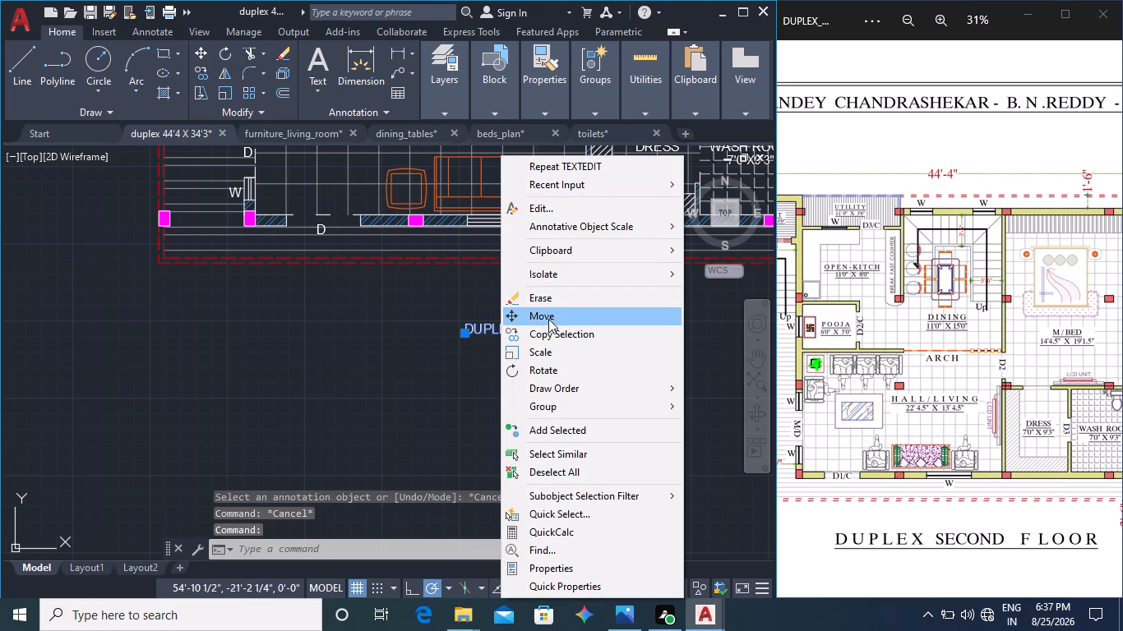
pyautogui.click(550, 355)
pyautogui.click(464, 334)
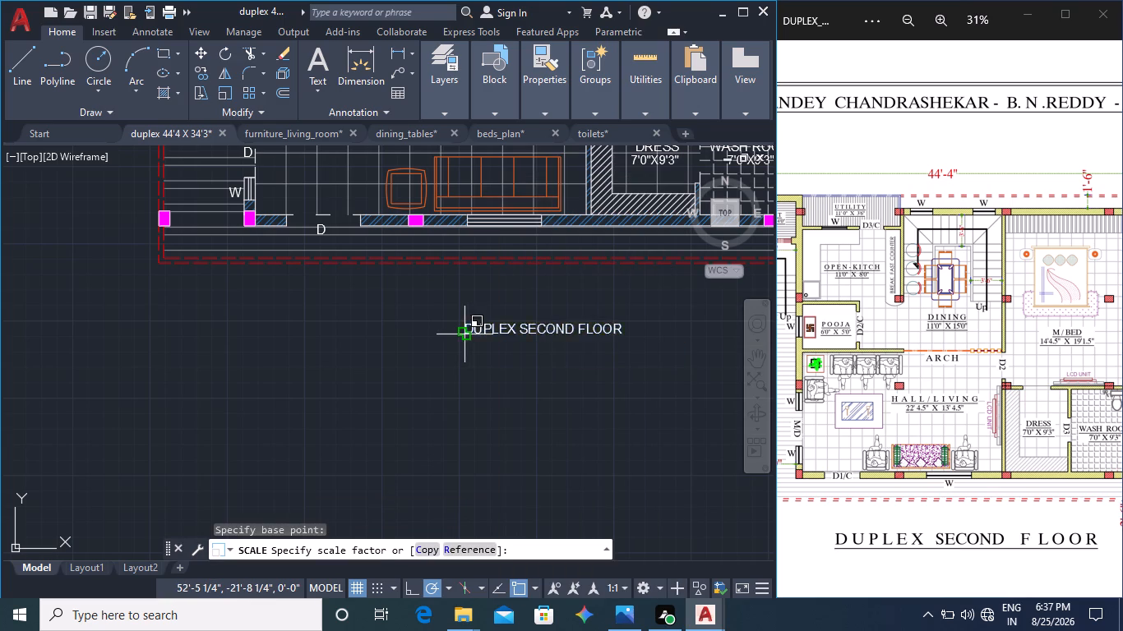
pyautogui.moveTo(529, 454); pyautogui.dragTo(302, 401, button='middle')
pyautogui.scroll(-3, 302, 401)
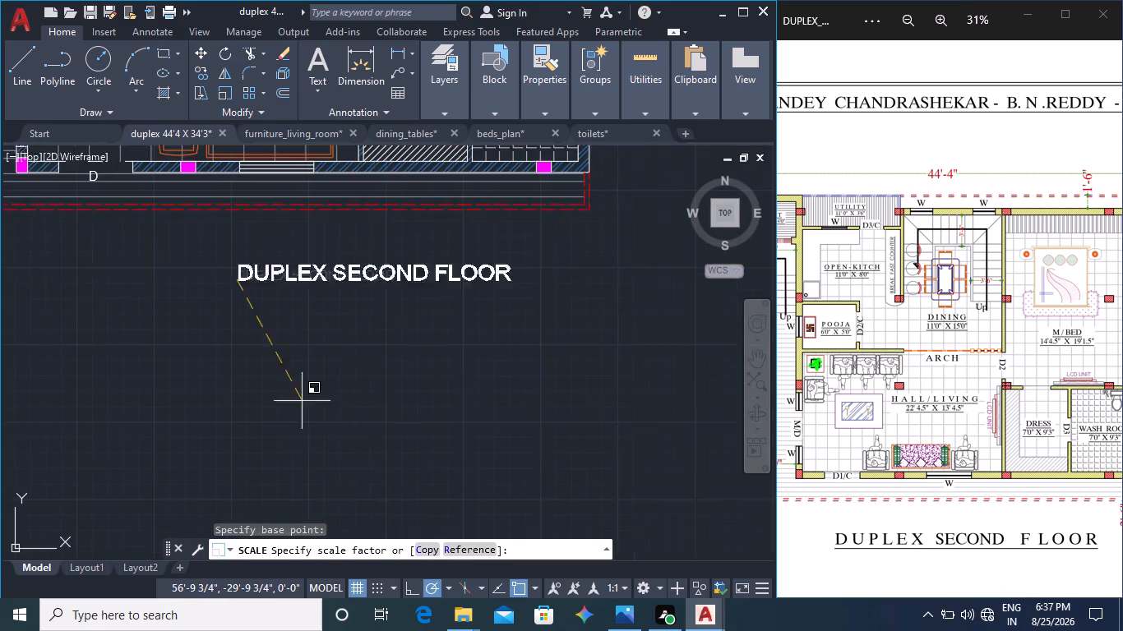
pyautogui.moveTo(323, 409); pyautogui.dragTo(510, 418, button='middle')
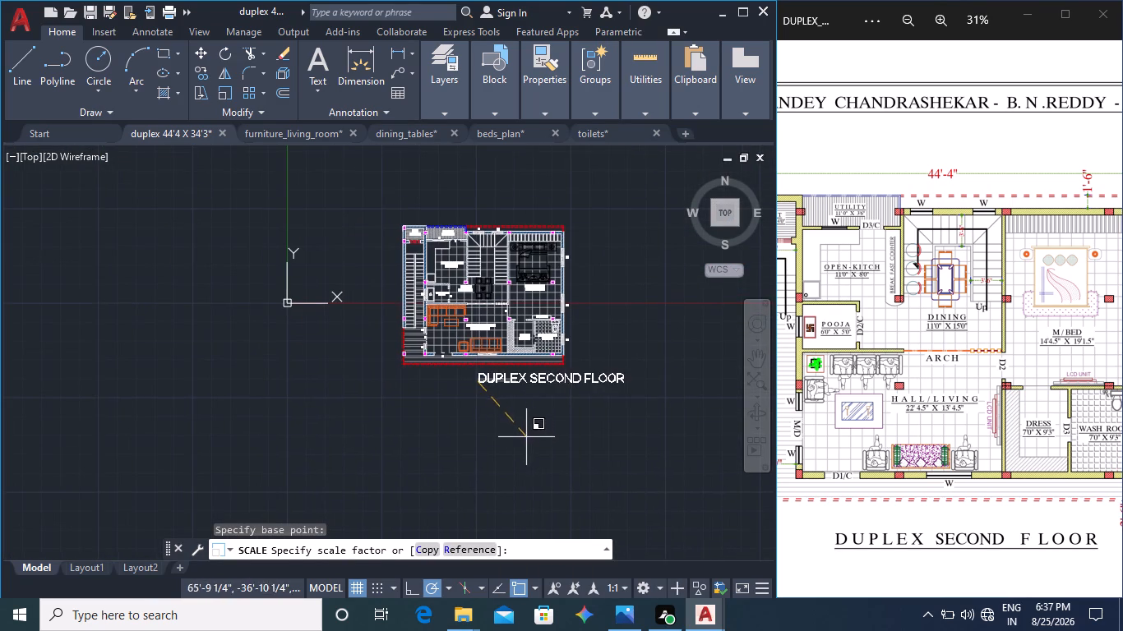
pyautogui.click(511, 432)
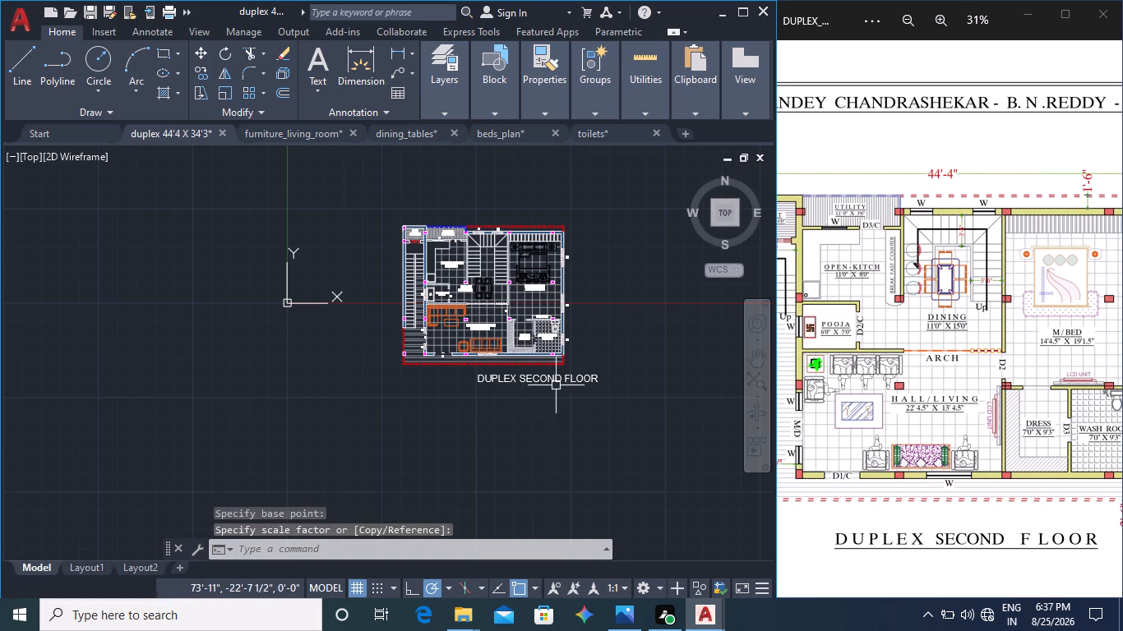
# Move the enlarged DUPLEX SECOND FLOOR title roughly centred beneath the floor plan, leaving a clear gap below the red dashed boundary.
pyautogui.click(538, 380)
pyautogui.click(478, 383)
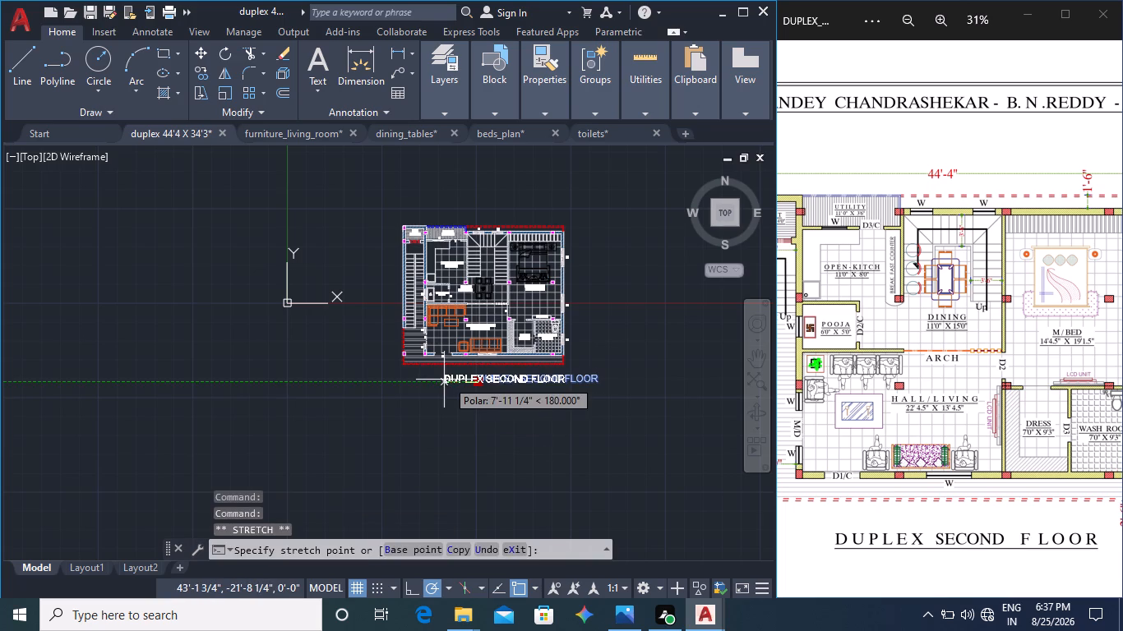
pyautogui.click(418, 377)
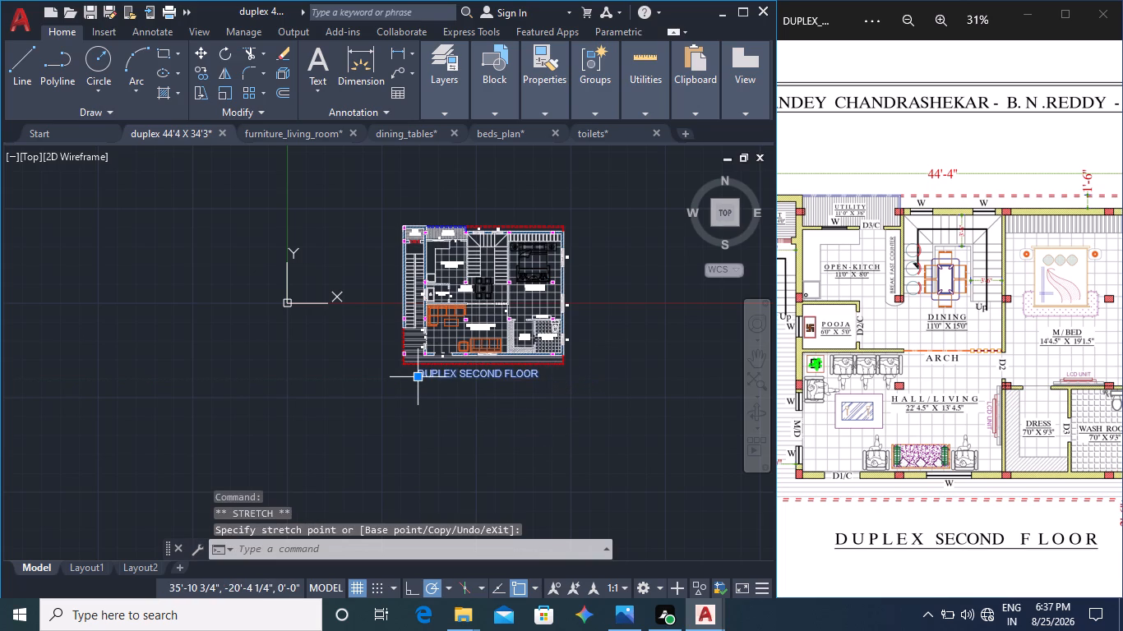
pyautogui.press('Escape')
pyautogui.scroll(3, 452, 388)
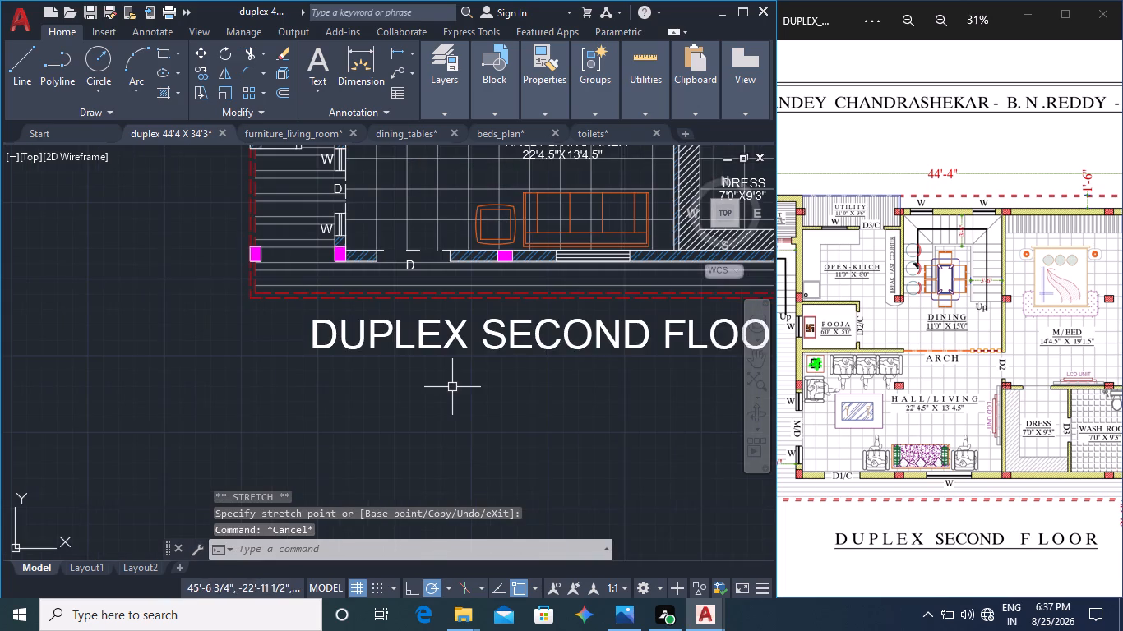
pyautogui.moveTo(452, 389); pyautogui.dragTo(340, 421, button='middle')
pyautogui.scroll(-1, 342, 416)
pyautogui.moveTo(413, 426); pyautogui.dragTo(433, 408, button='middle')
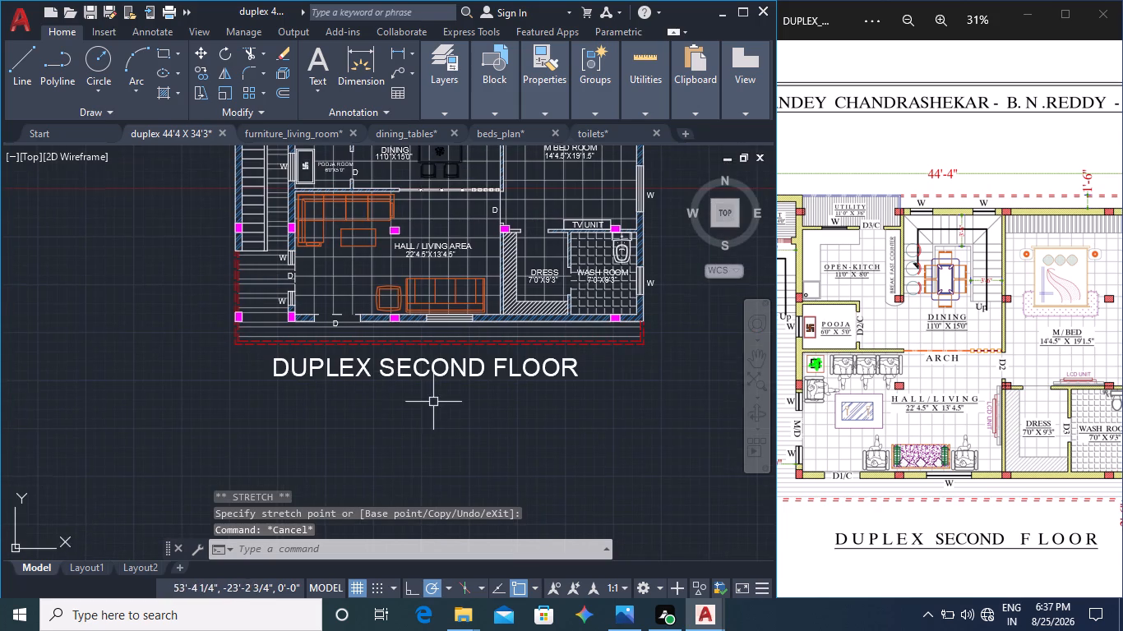
pyautogui.click(418, 361)
pyautogui.click(272, 378)
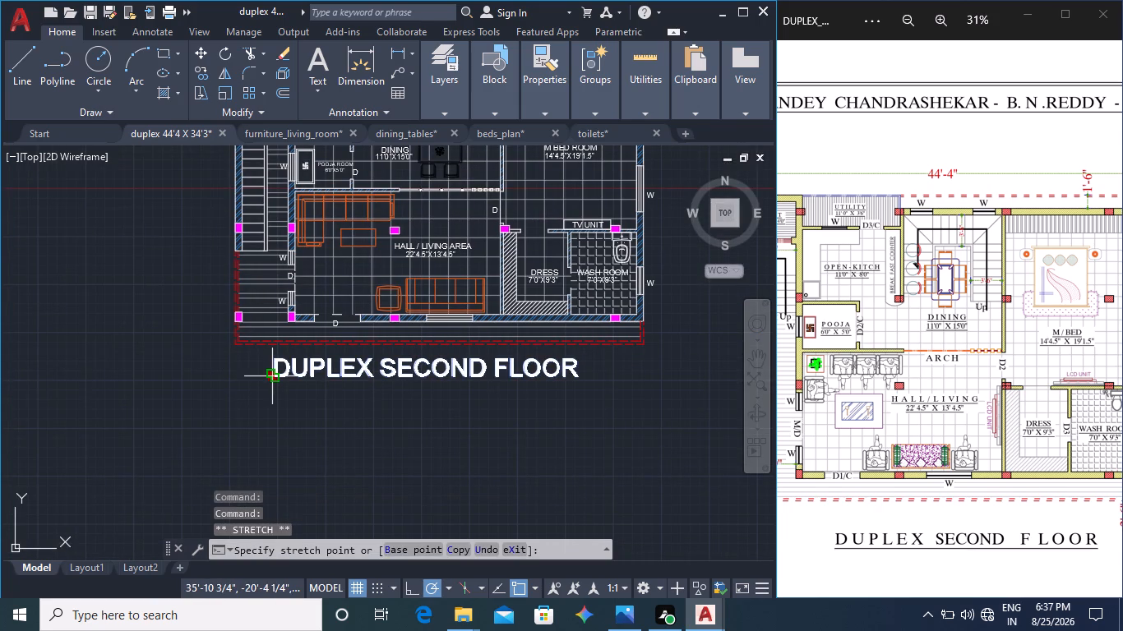
pyautogui.click(297, 392)
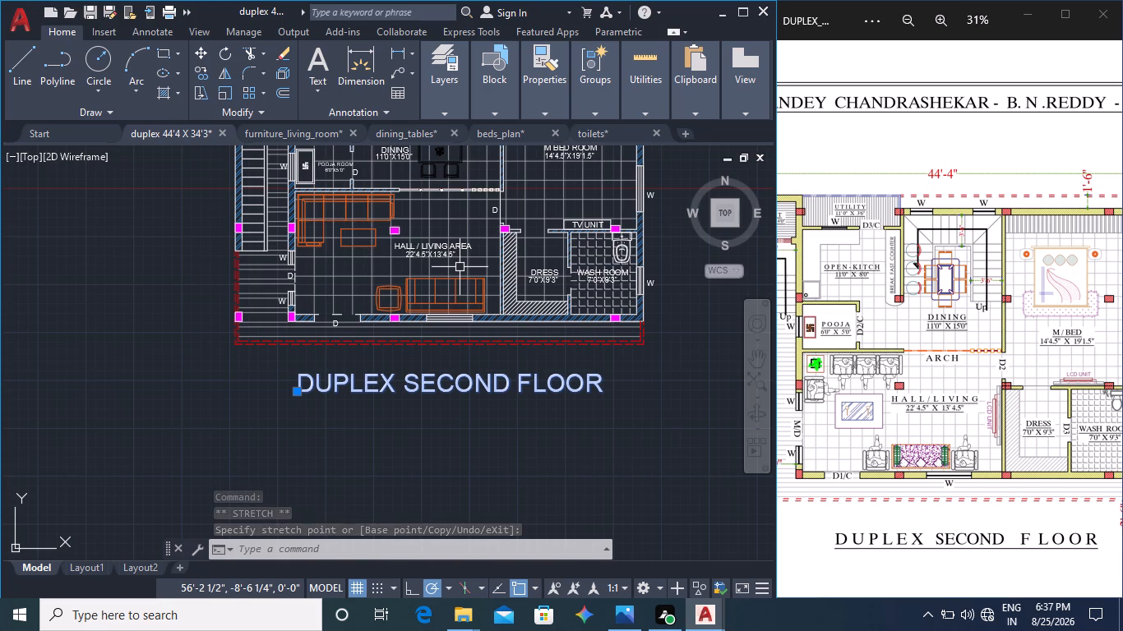
pyautogui.press('Escape')
pyautogui.press('Escape')
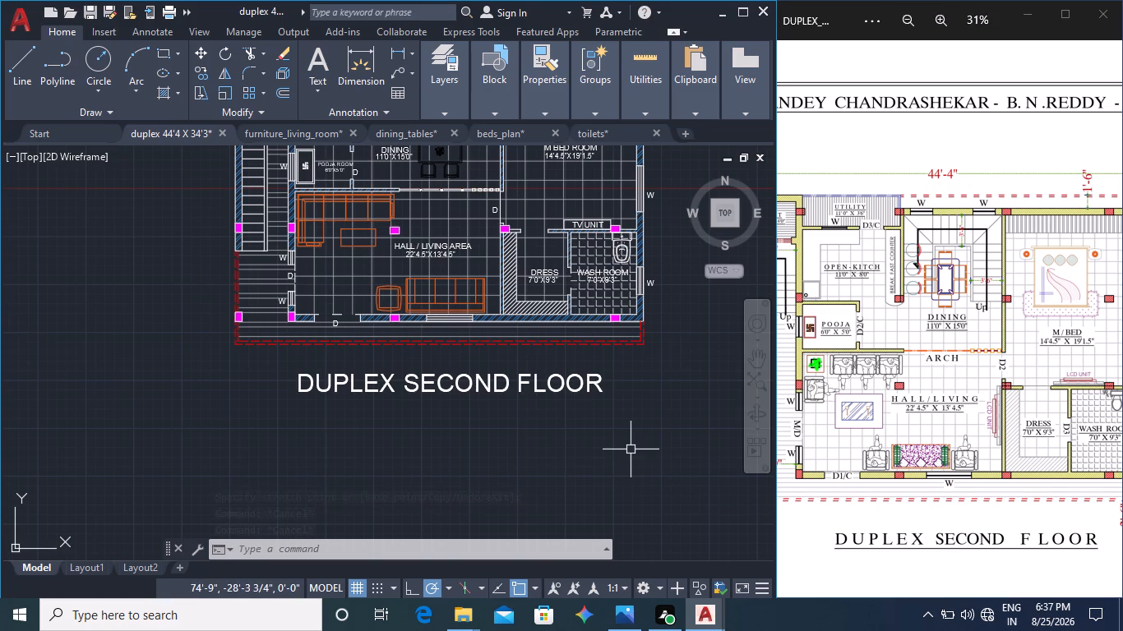
# Select the entire floor plan together with its DUPLEX SECOND FLOOR title.
pyautogui.moveTo(515, 448); pyautogui.dragTo(447, 435, button='middle')
pyautogui.scroll(-2, 468, 441)
pyautogui.moveTo(534, 450); pyautogui.dragTo(478, 447, button='middle')
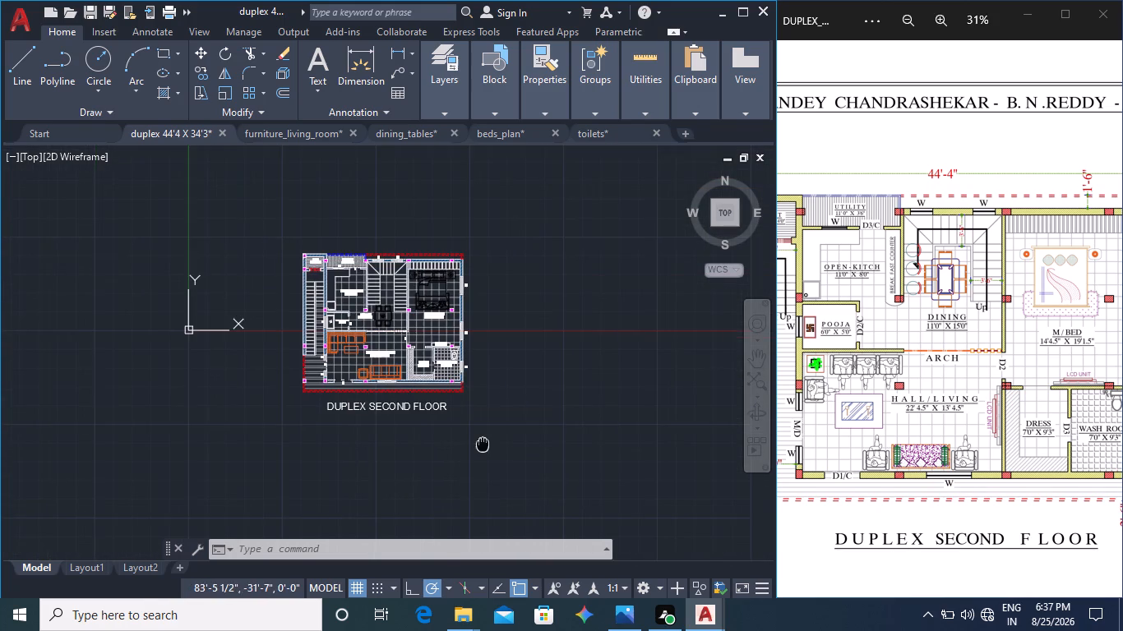
pyautogui.scroll(2, 440, 370)
pyautogui.scroll(-1, 498, 426)
pyautogui.moveTo(504, 425); pyautogui.dragTo(511, 440, button='middle')
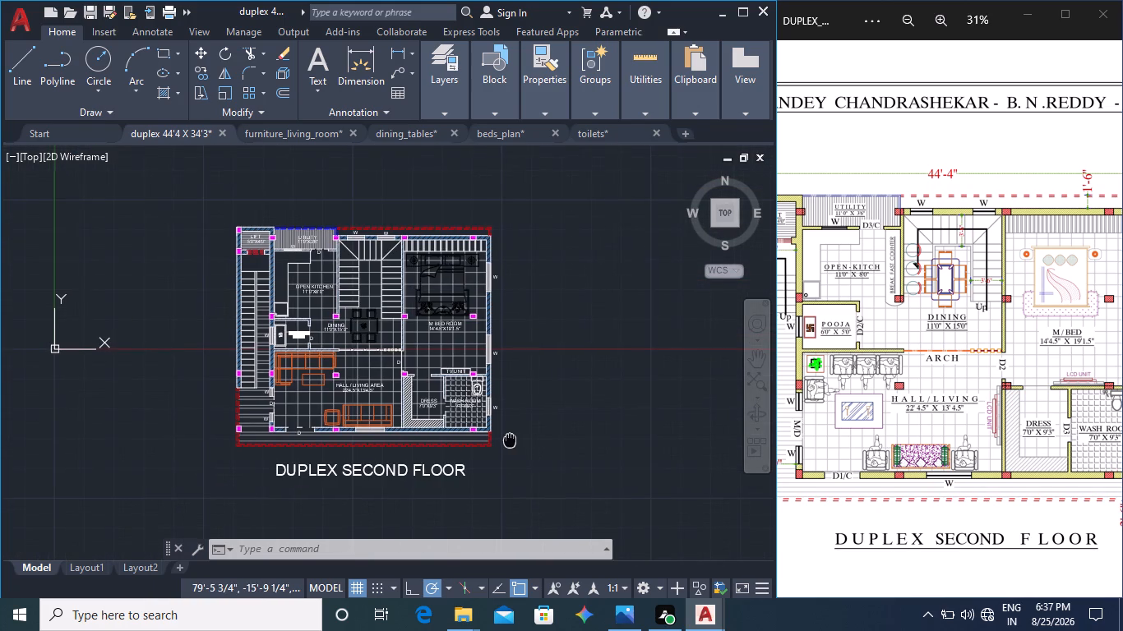
pyautogui.click(165, 187)
pyautogui.click(525, 505)
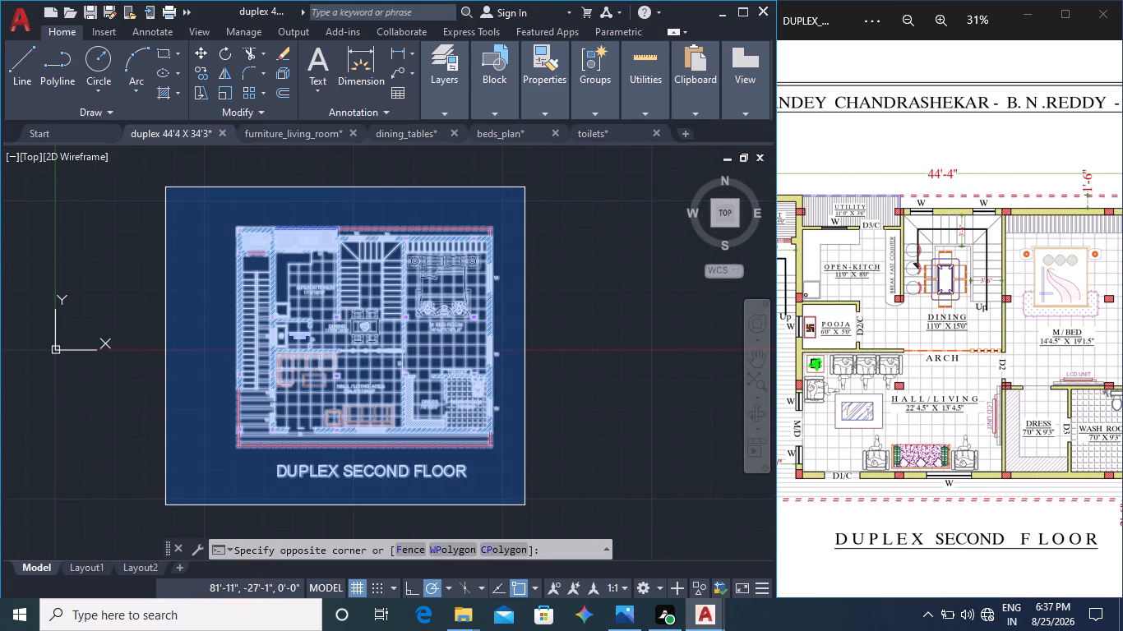
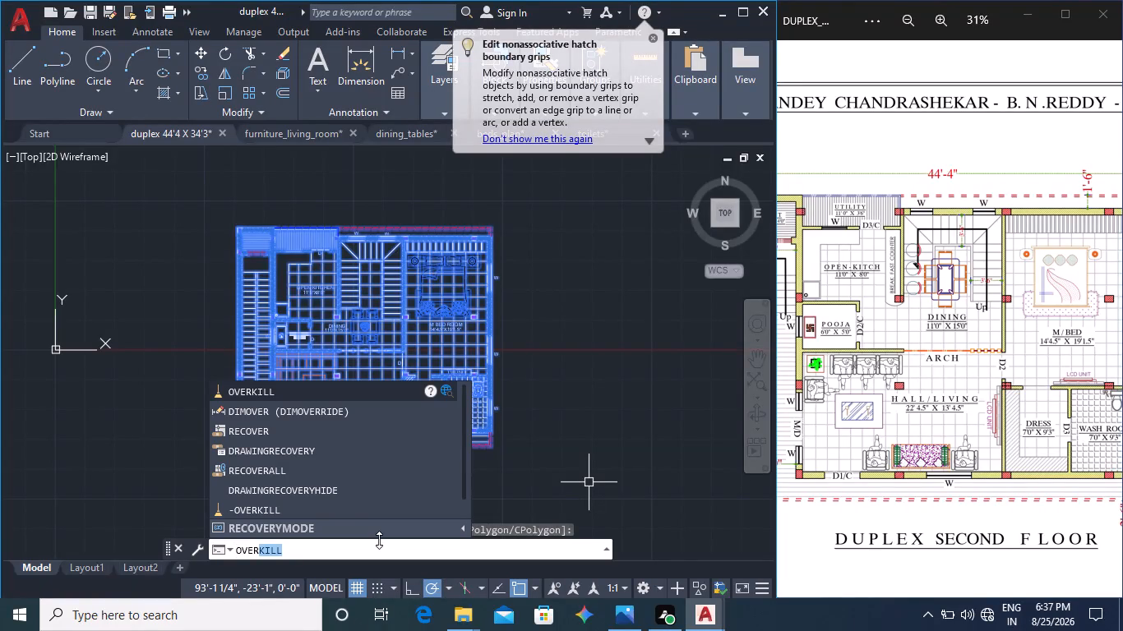
# Run Overkill on the selected plan to delete duplicate and overlapping objects, keeping the 0.000001 tolerance and comparing all properties.
pyautogui.click(269, 396)
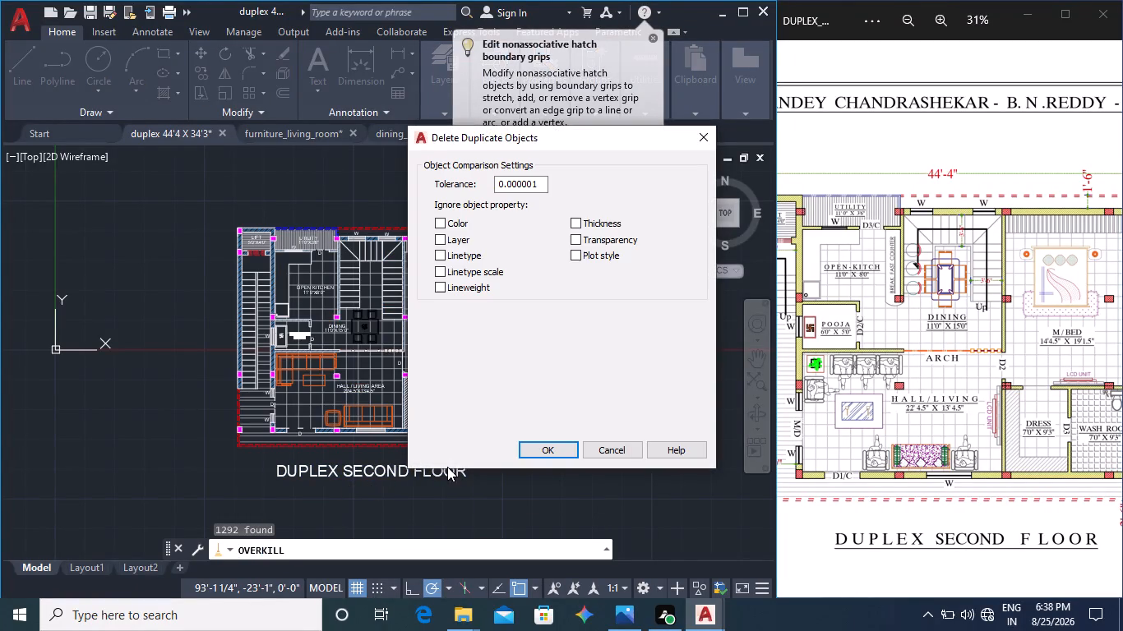
pyautogui.click(553, 445)
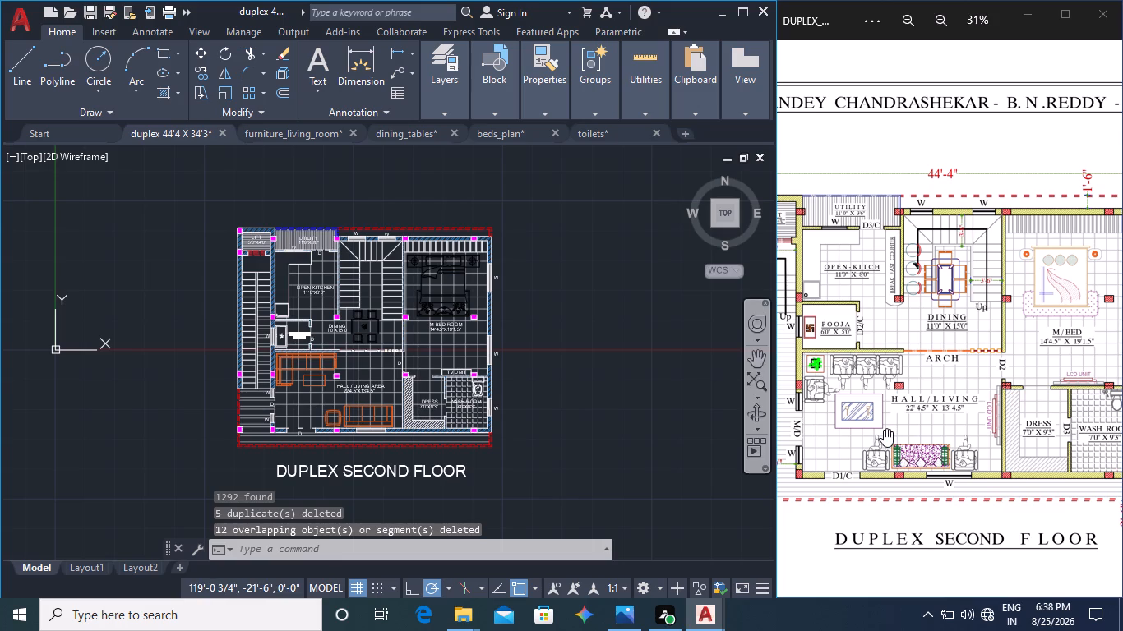
# Examine the cleaned-up floor plan room by room and compare it with the dimensions shown on the reference drawing.
pyautogui.scroll(3, 443, 334)
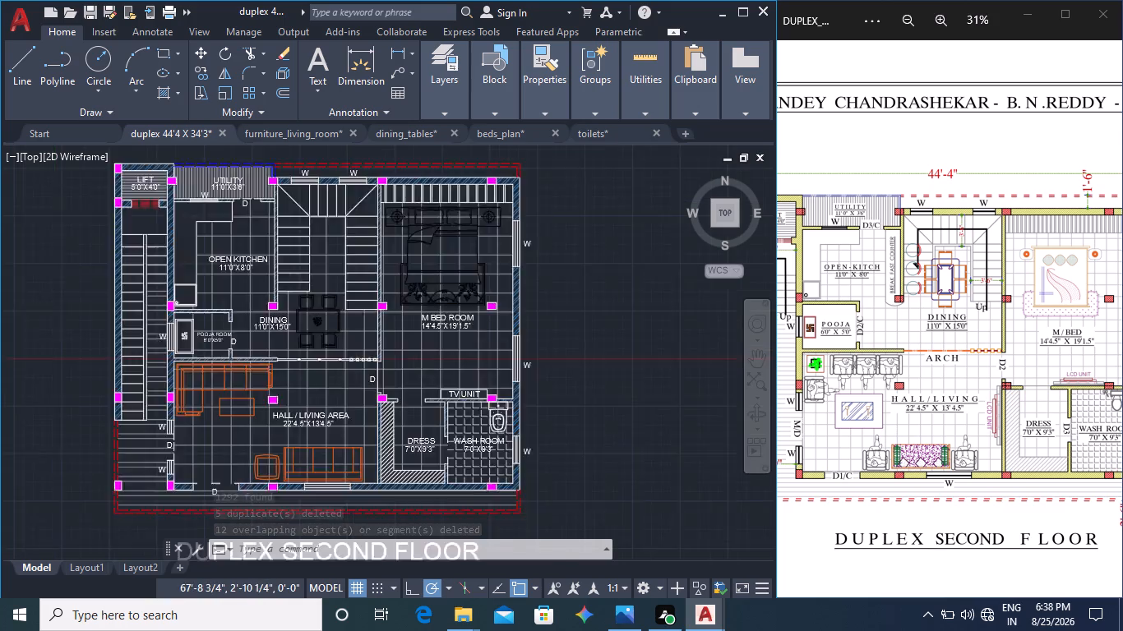
pyautogui.moveTo(485, 488); pyautogui.dragTo(512, 386, button='middle')
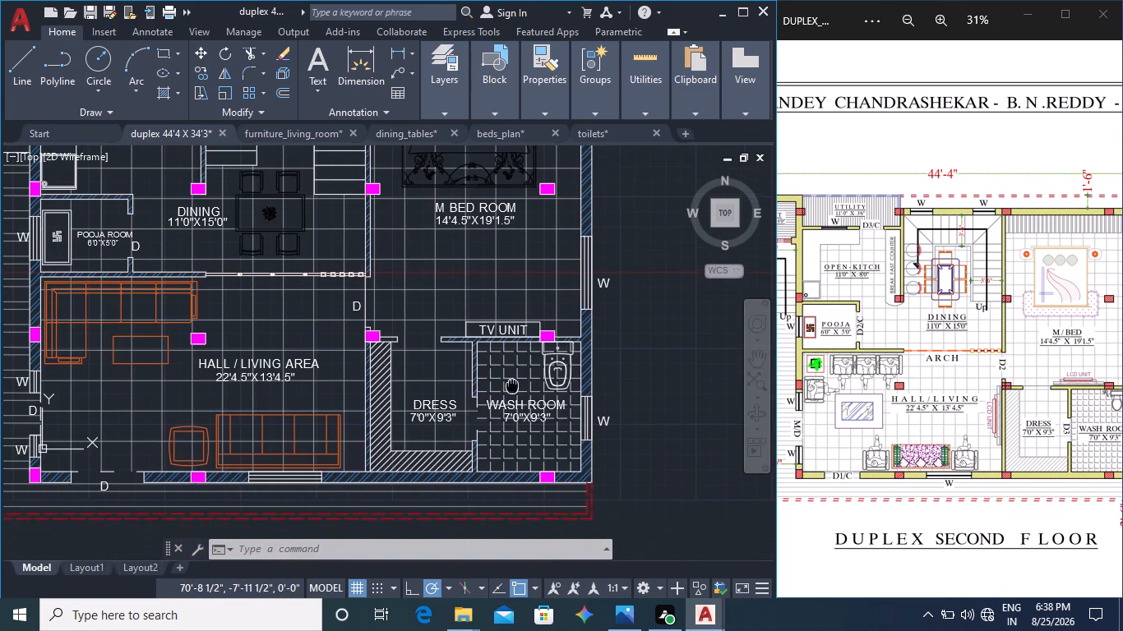
pyautogui.moveTo(379, 421); pyautogui.dragTo(525, 408, button='middle')
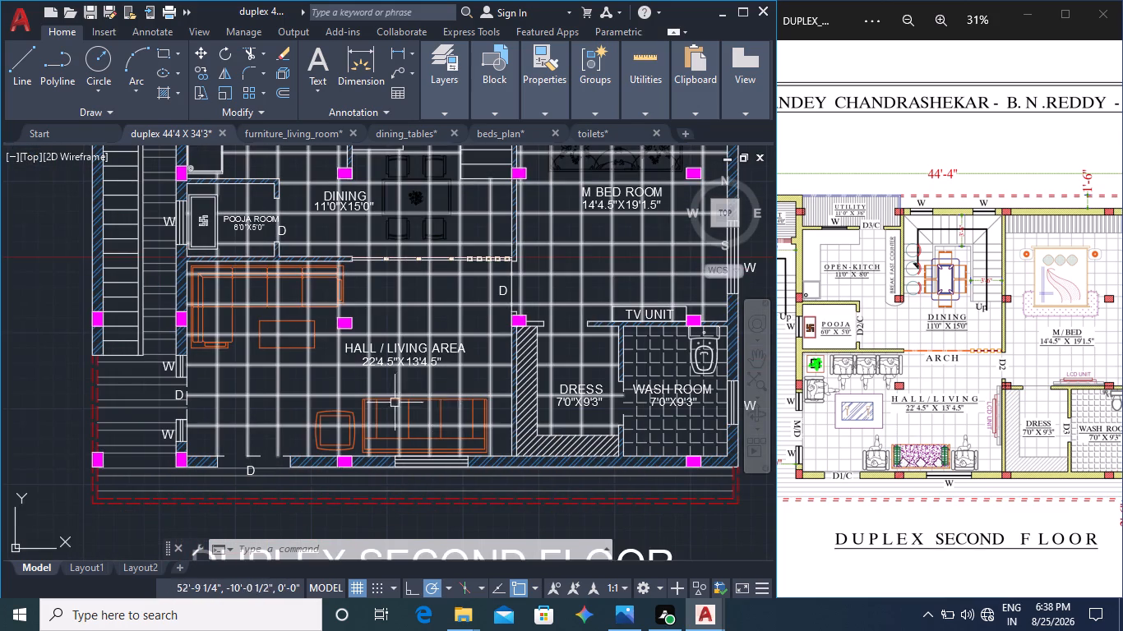
pyautogui.moveTo(372, 411); pyautogui.dragTo(408, 491, button='middle')
pyautogui.scroll(-1, 405, 417)
pyautogui.moveTo(438, 380); pyautogui.dragTo(438, 467, button='middle')
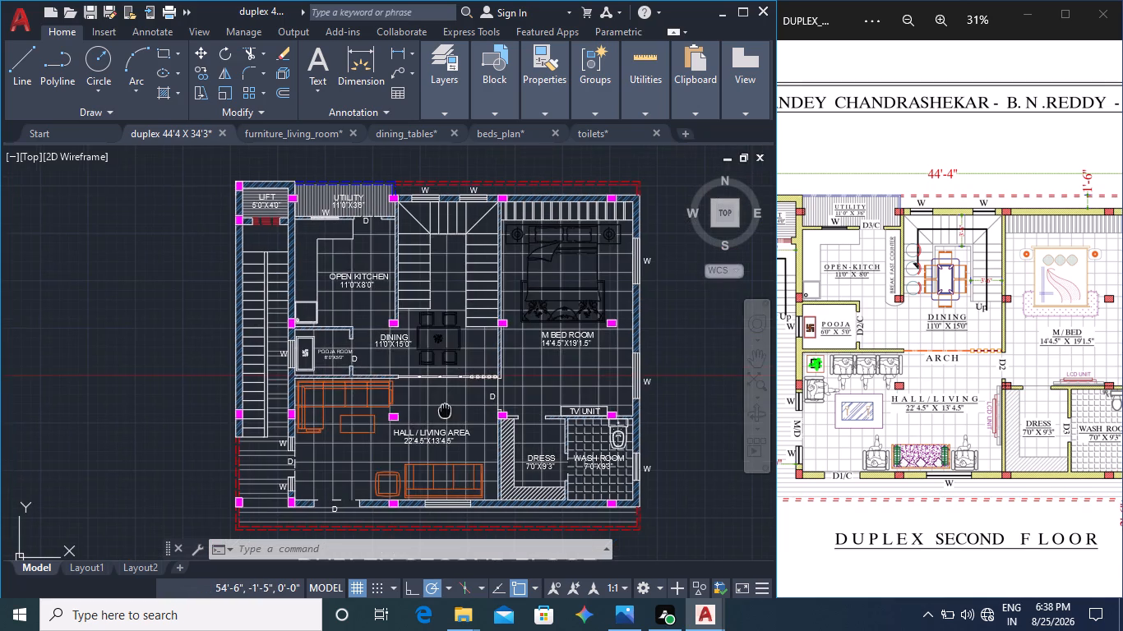
pyautogui.scroll(2, 341, 283)
pyautogui.scroll(-1, 364, 322)
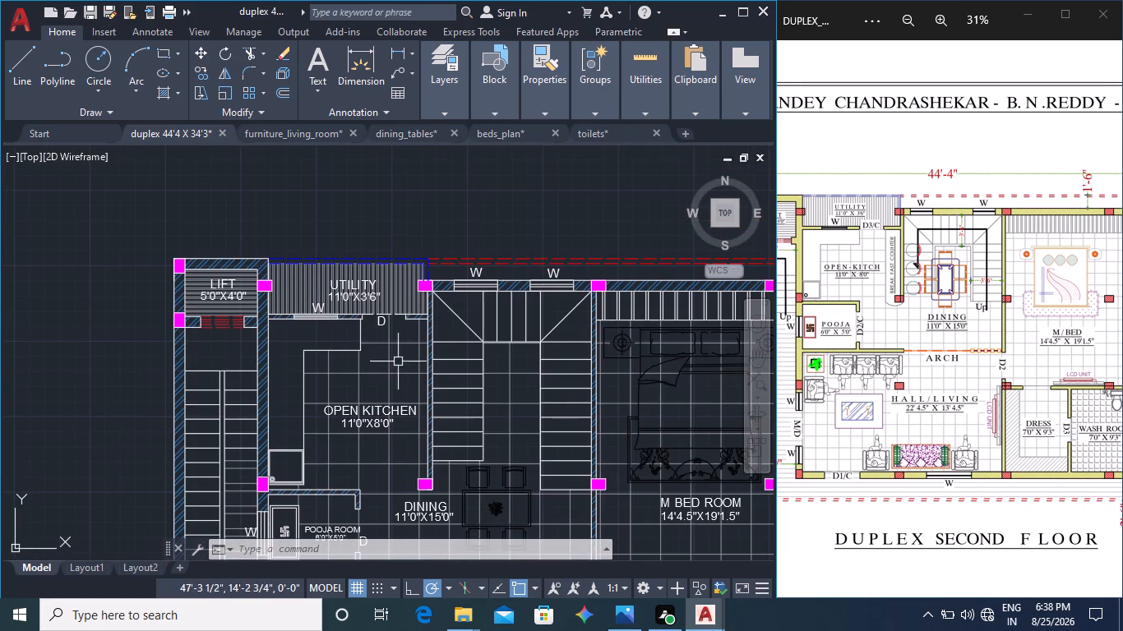
pyautogui.moveTo(494, 426); pyautogui.dragTo(409, 421, button='middle')
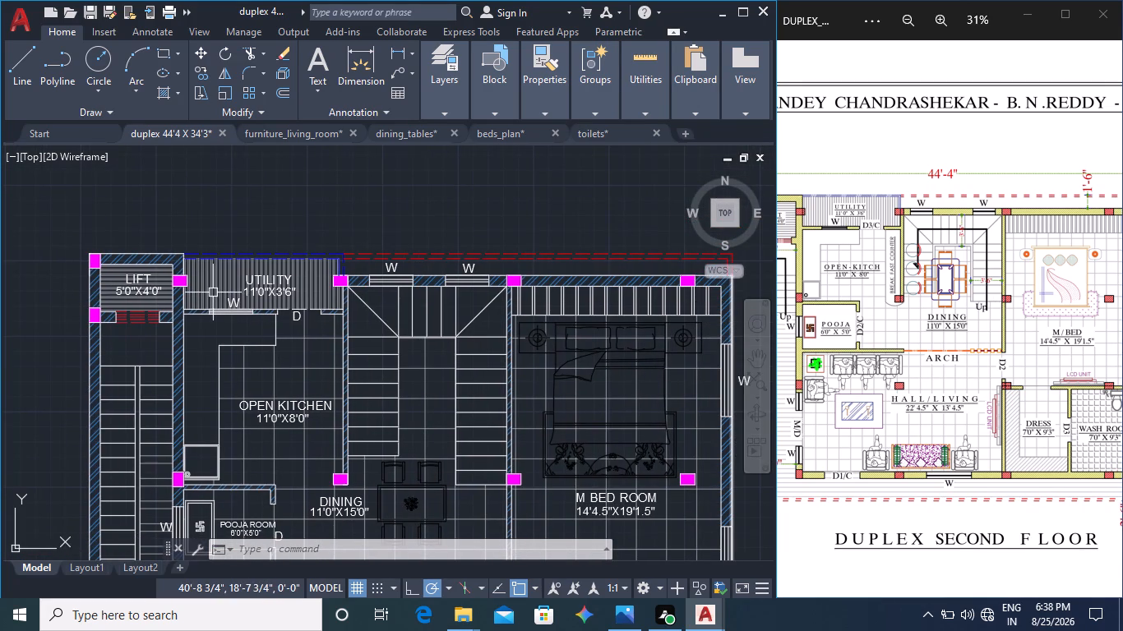
pyautogui.moveTo(472, 378); pyautogui.dragTo(412, 357, button='middle')
pyautogui.middleClick(1025, 398)
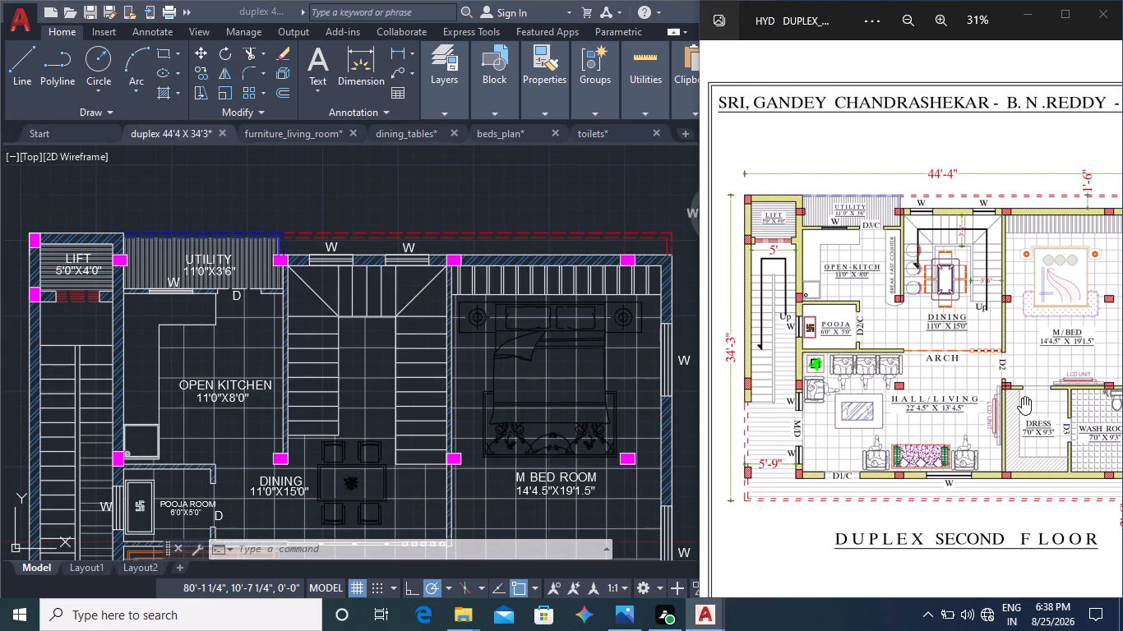
pyautogui.moveTo(1021, 401); pyautogui.dragTo(949, 381, button='middle')
# Dimension the plan's overall width from the lift's outer upper corner to the red dashed boundary's upper-right corner, about 1'-9" above the plan.
pyautogui.moveTo(446, 375); pyautogui.dragTo(451, 421, button='middle')
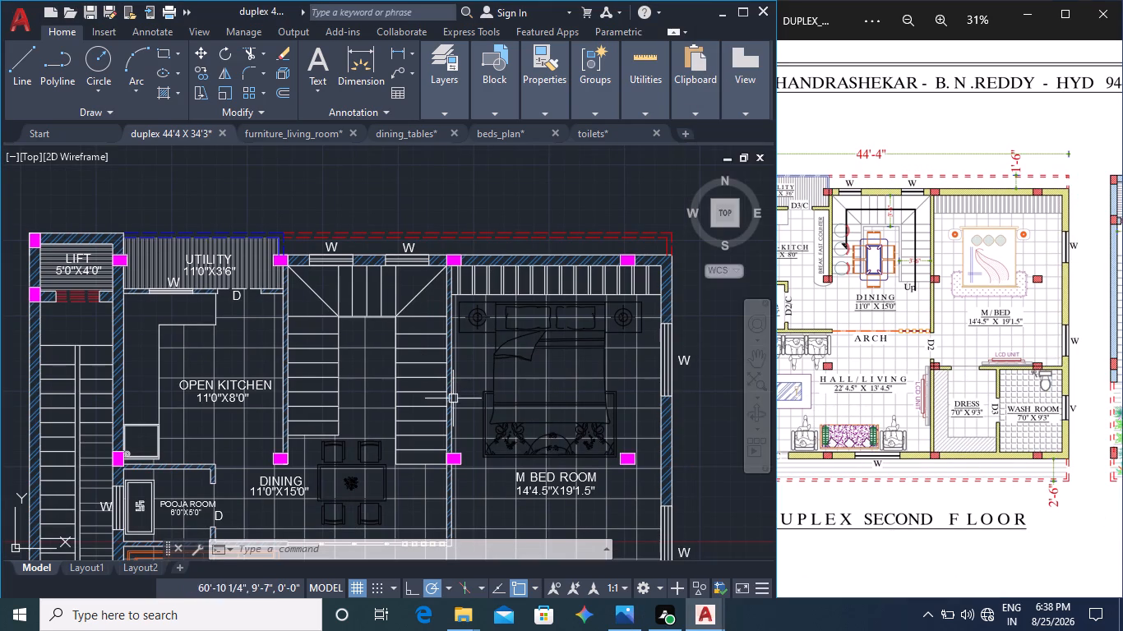
pyautogui.moveTo(461, 387); pyautogui.dragTo(478, 437, button='middle')
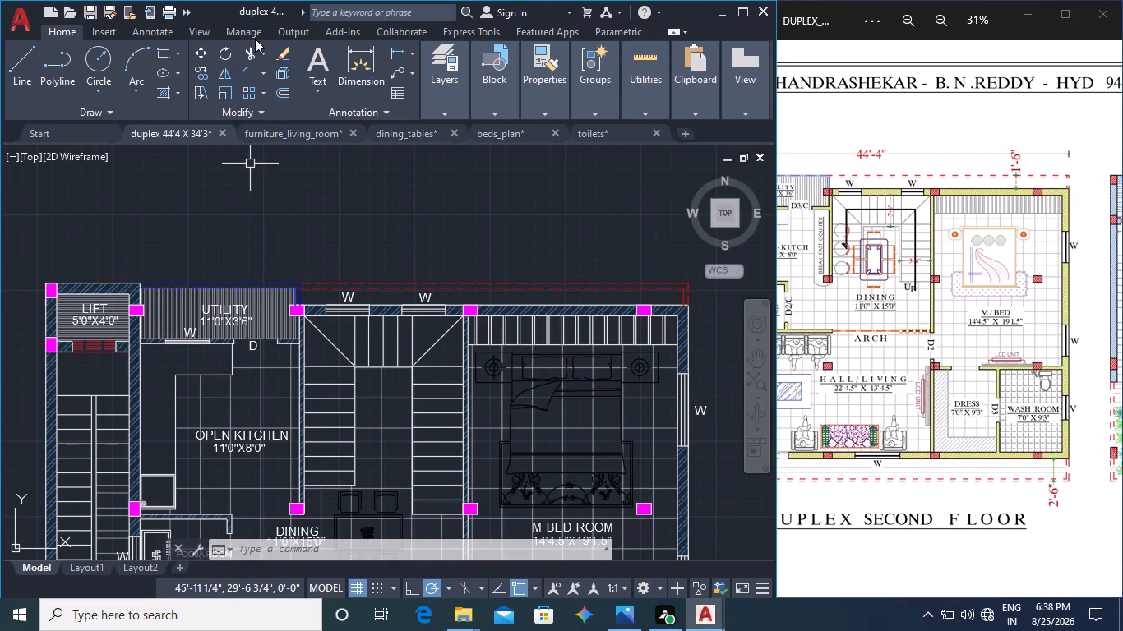
pyautogui.click(354, 69)
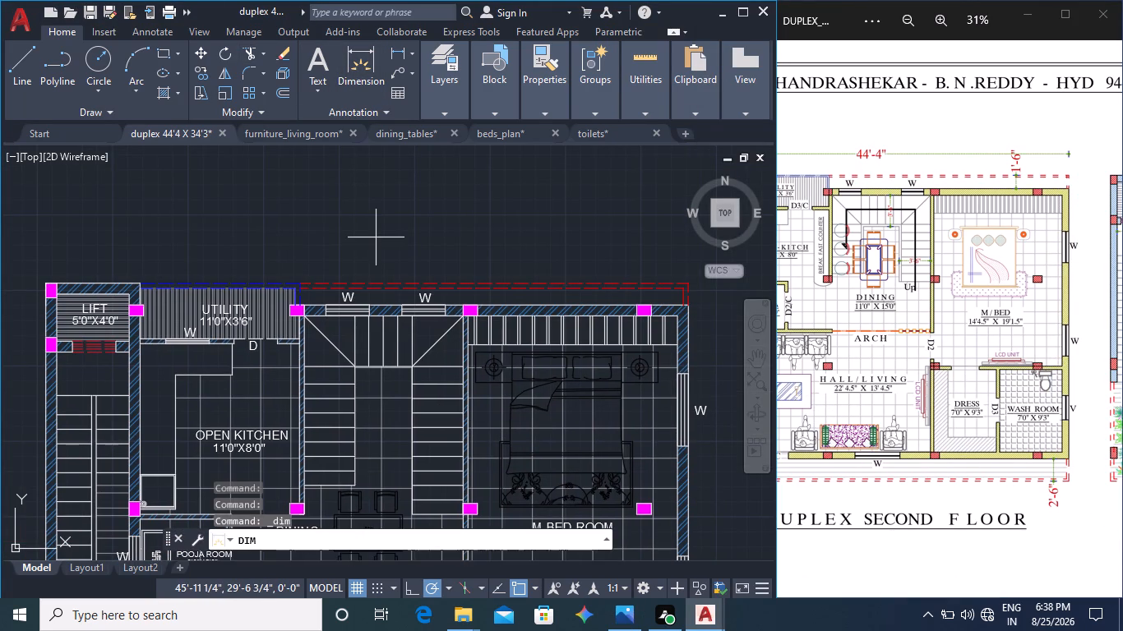
pyautogui.scroll(2, 47, 272)
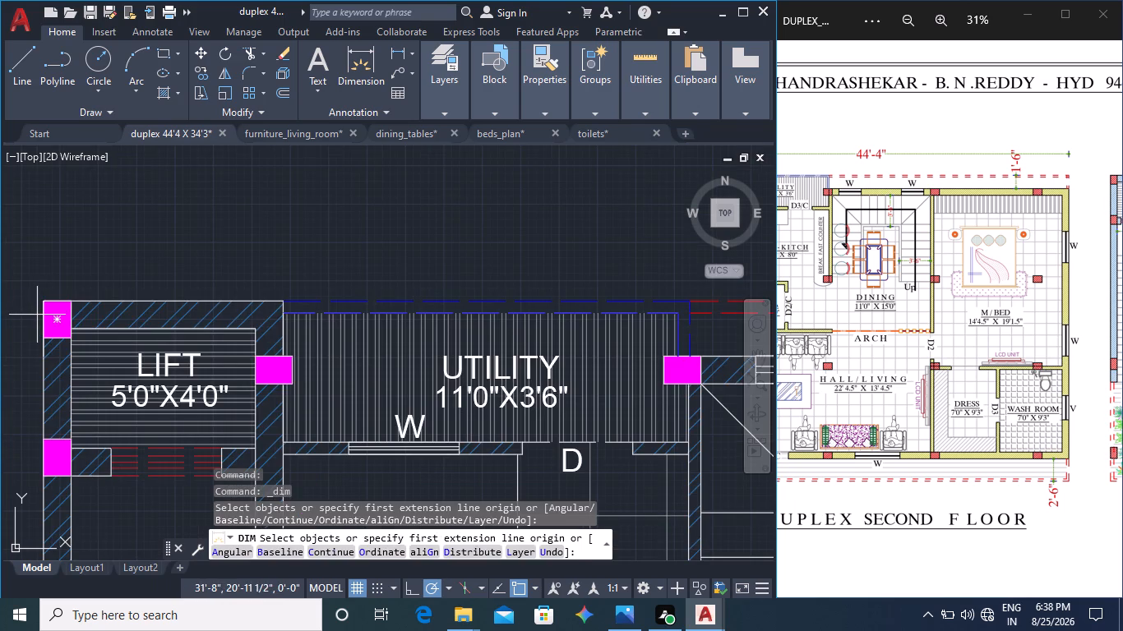
pyautogui.click(43, 302)
pyautogui.moveTo(487, 341); pyautogui.dragTo(256, 322, button='middle')
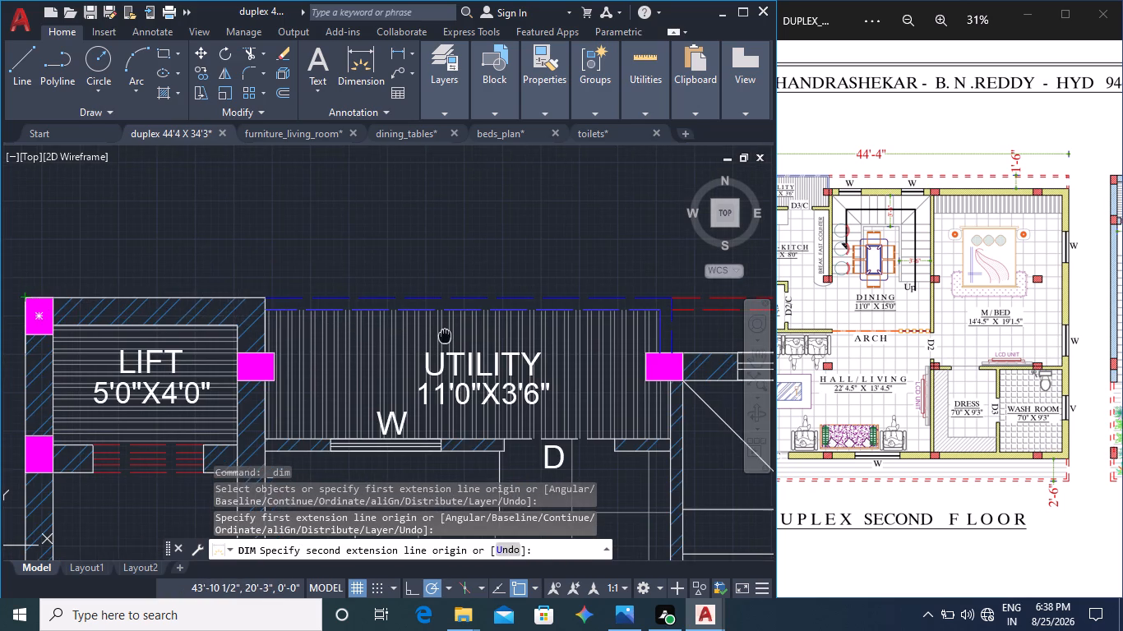
pyautogui.moveTo(256, 322); pyautogui.dragTo(7, 312, button='middle')
pyautogui.moveTo(541, 336); pyautogui.dragTo(0, 295, button='middle')
pyautogui.moveTo(563, 315); pyautogui.dragTo(341, 335, button='middle')
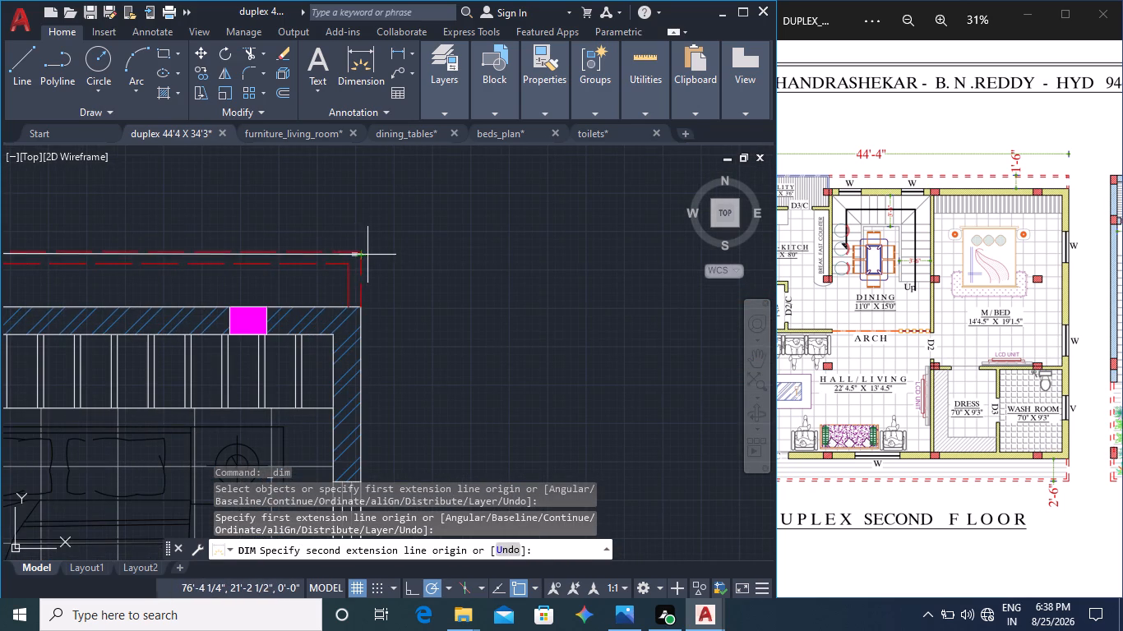
pyautogui.click(360, 254)
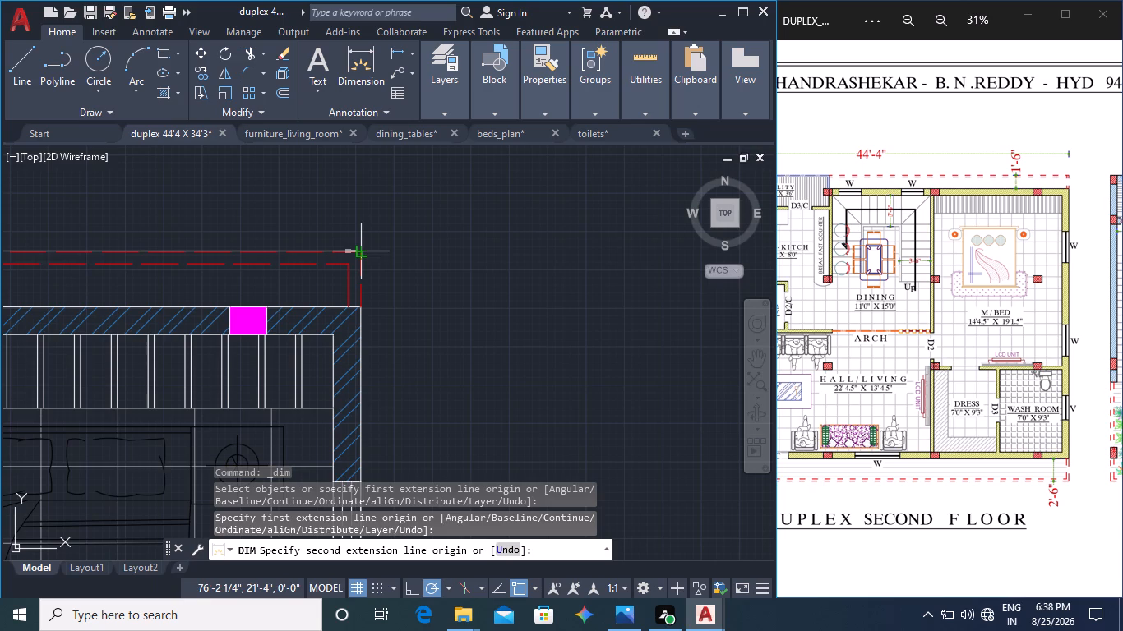
pyautogui.moveTo(361, 216); pyautogui.dragTo(674, 269, button='middle')
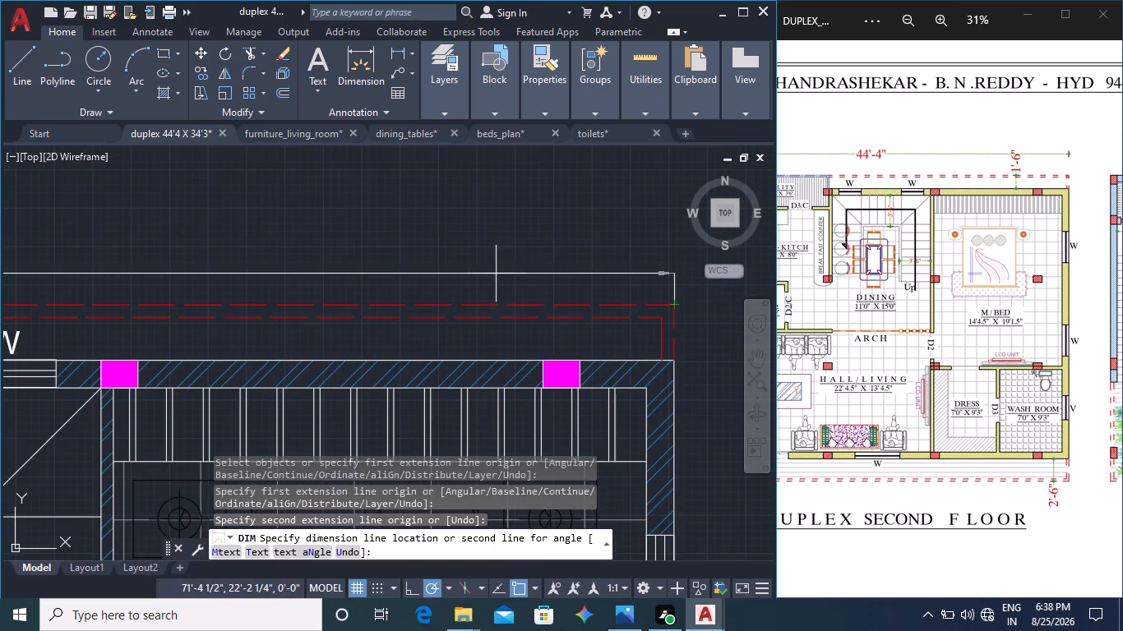
pyautogui.moveTo(437, 267); pyautogui.dragTo(690, 228, button='middle')
pyautogui.scroll(-1, 650, 229)
pyautogui.moveTo(475, 234); pyautogui.dragTo(606, 205, button='middle')
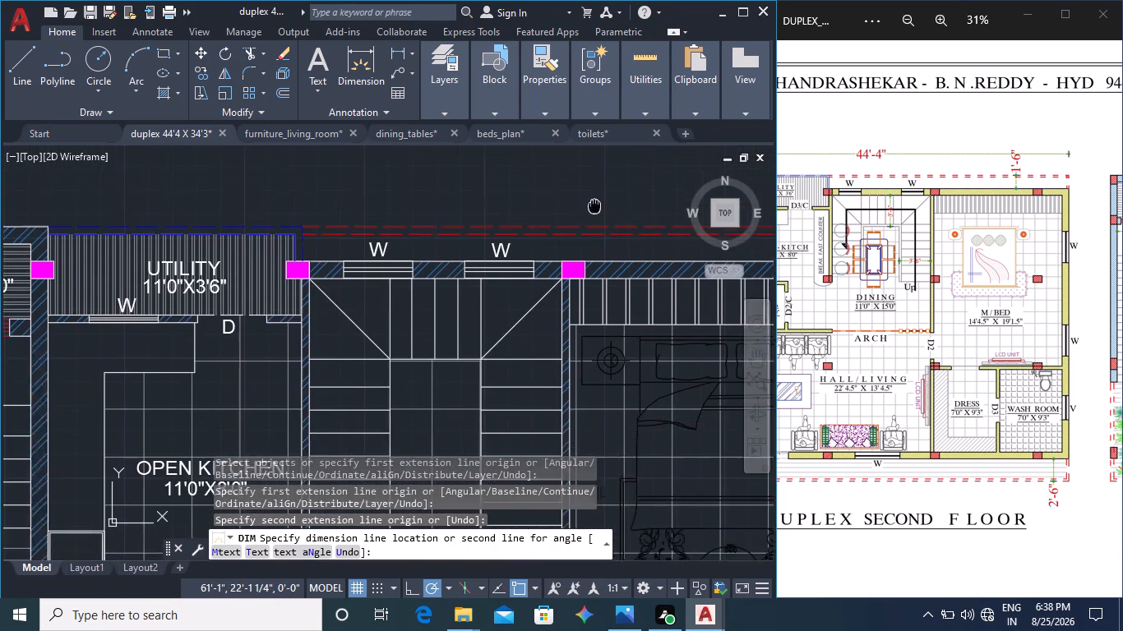
pyautogui.moveTo(606, 205); pyautogui.dragTo(607, 205, button='middle')
pyautogui.click(576, 182)
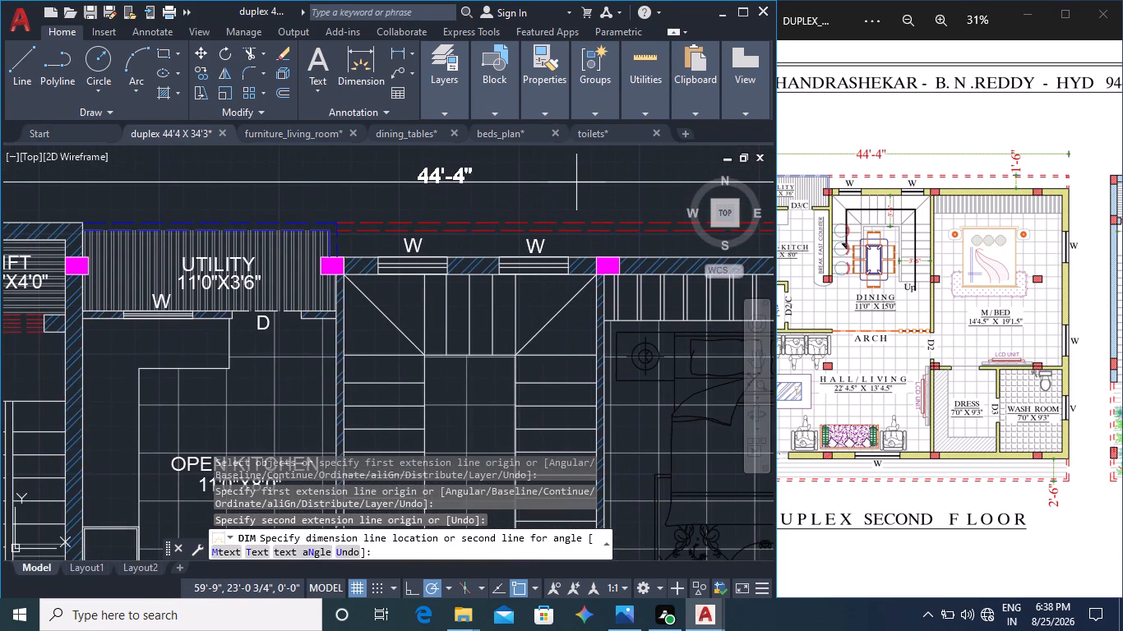
# Dimension the plan's overall height from the lift's outer upper corner to the red dashed boundary's lower corner, about 8" outside the staircase wall.
pyautogui.scroll(-1, 580, 290)
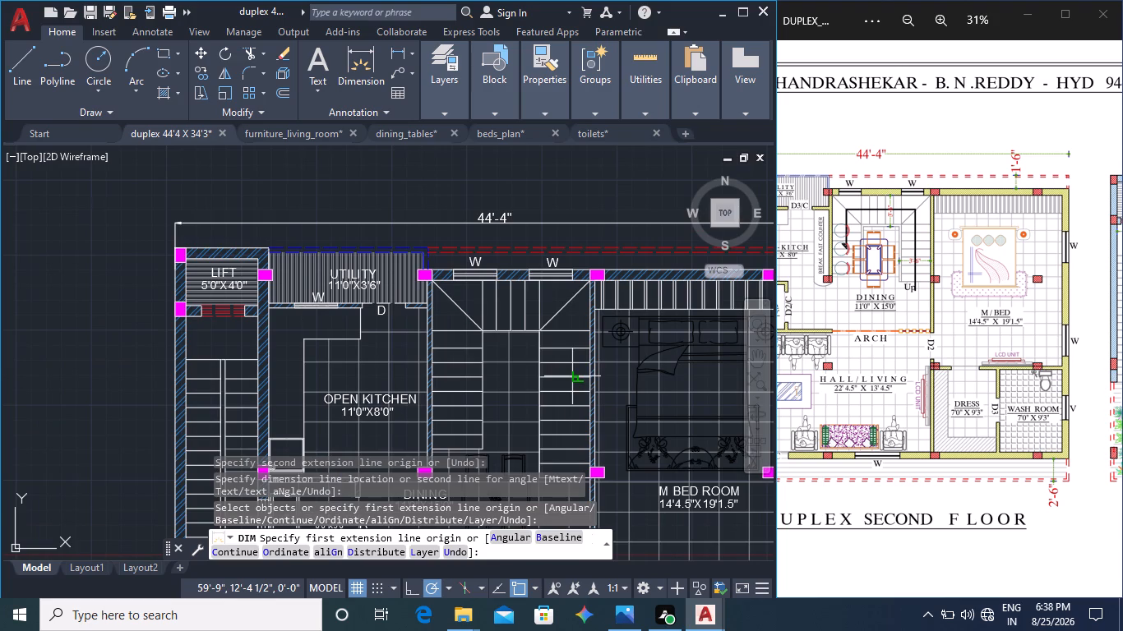
pyautogui.moveTo(579, 405); pyautogui.dragTo(368, 319, button='middle')
pyautogui.moveTo(525, 367); pyautogui.dragTo(414, 389, button='middle')
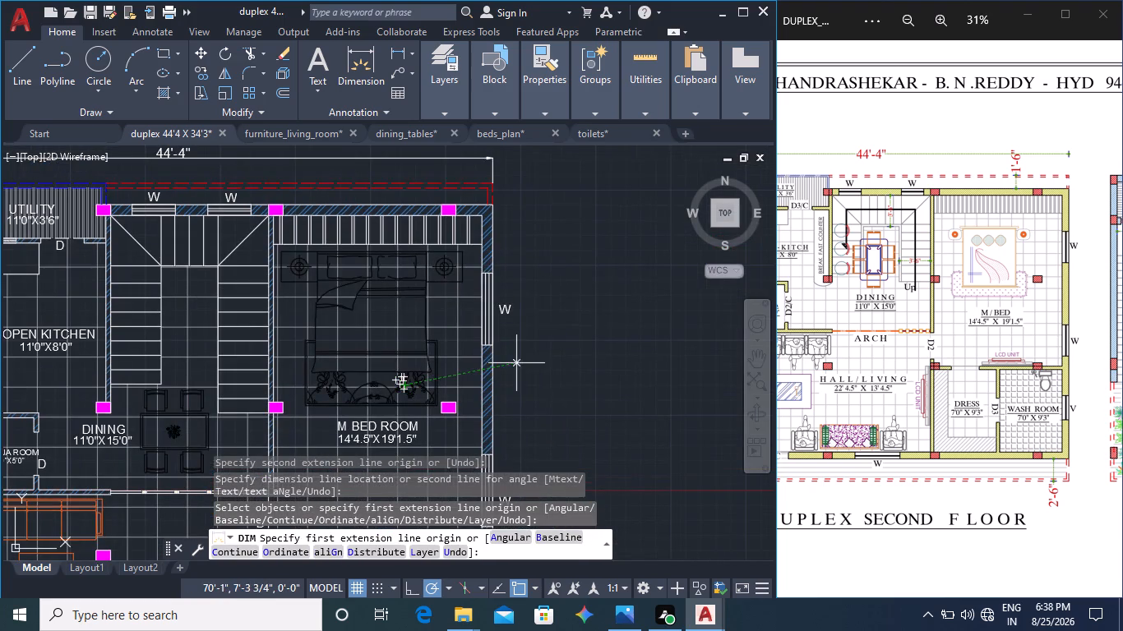
pyautogui.moveTo(378, 365); pyautogui.dragTo(549, 354, button='middle')
pyautogui.moveTo(432, 384); pyautogui.dragTo(574, 356, button='middle')
pyautogui.moveTo(317, 348); pyautogui.dragTo(328, 348, button='middle')
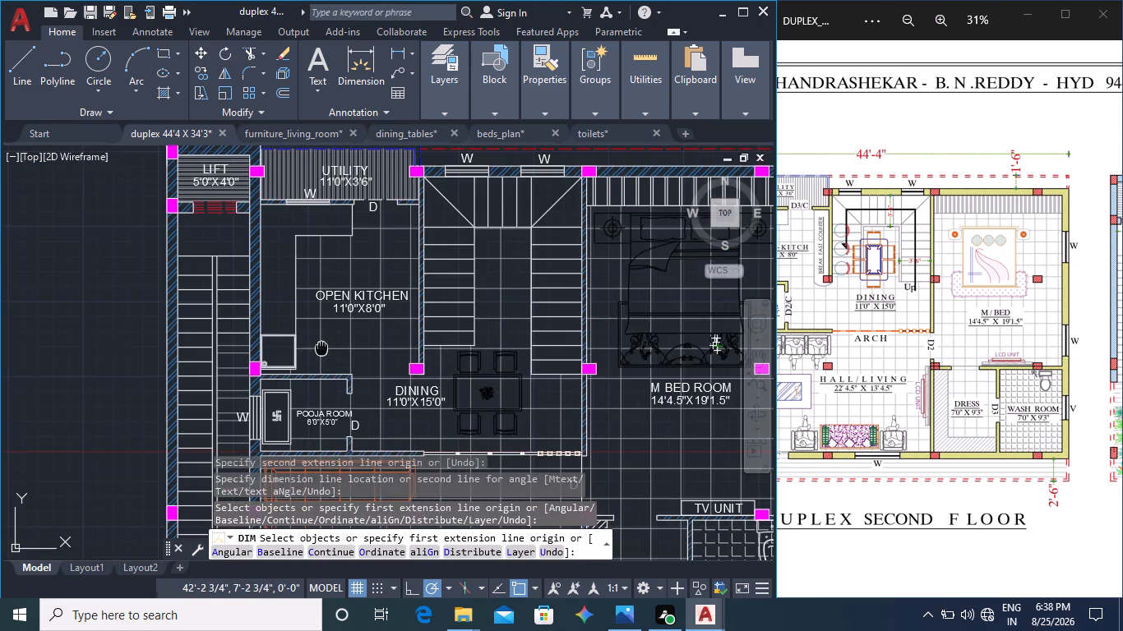
pyautogui.moveTo(328, 348); pyautogui.dragTo(433, 341, button='middle')
pyautogui.moveTo(334, 322); pyautogui.dragTo(349, 389, button='middle')
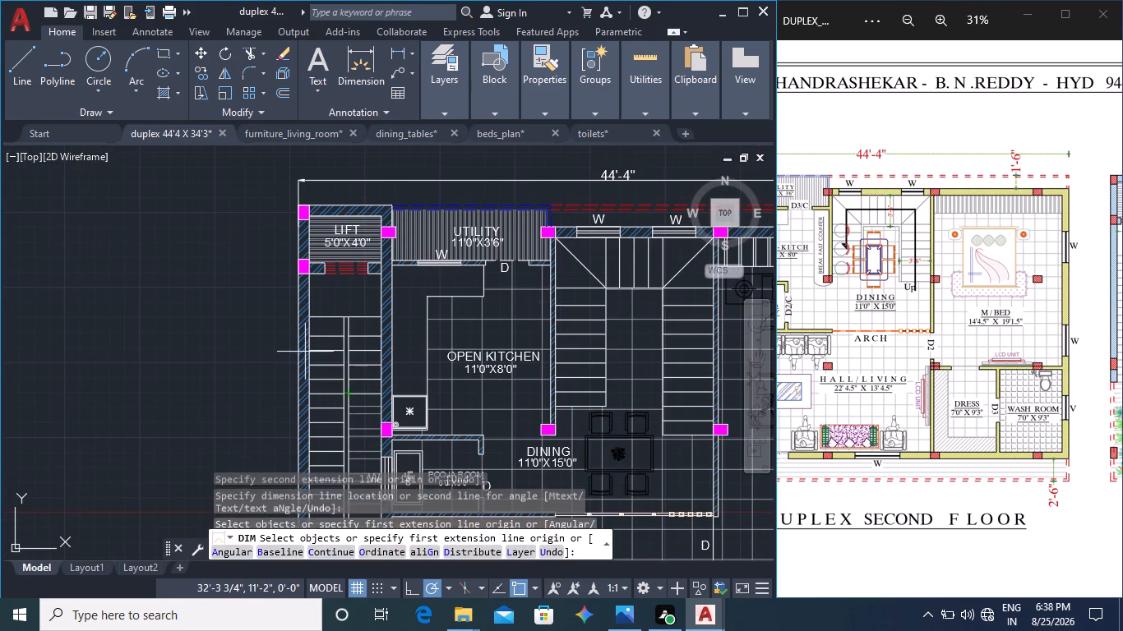
pyautogui.scroll(5, 298, 203)
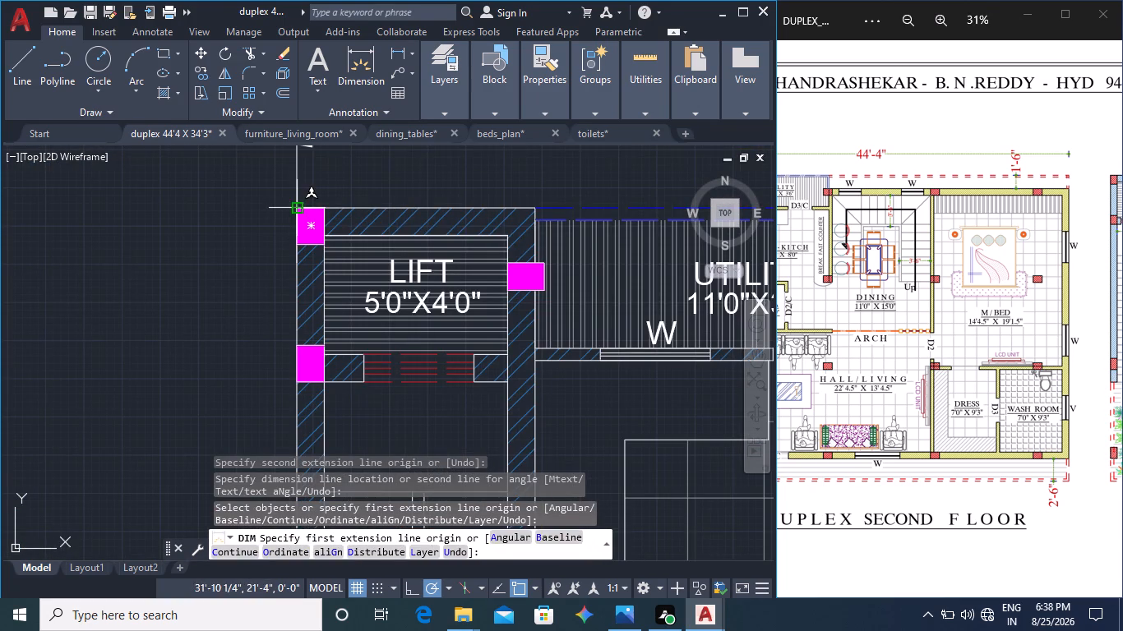
pyautogui.click(299, 205)
pyautogui.moveTo(326, 346); pyautogui.dragTo(356, 142, button='middle')
pyautogui.scroll(-5, 348, 196)
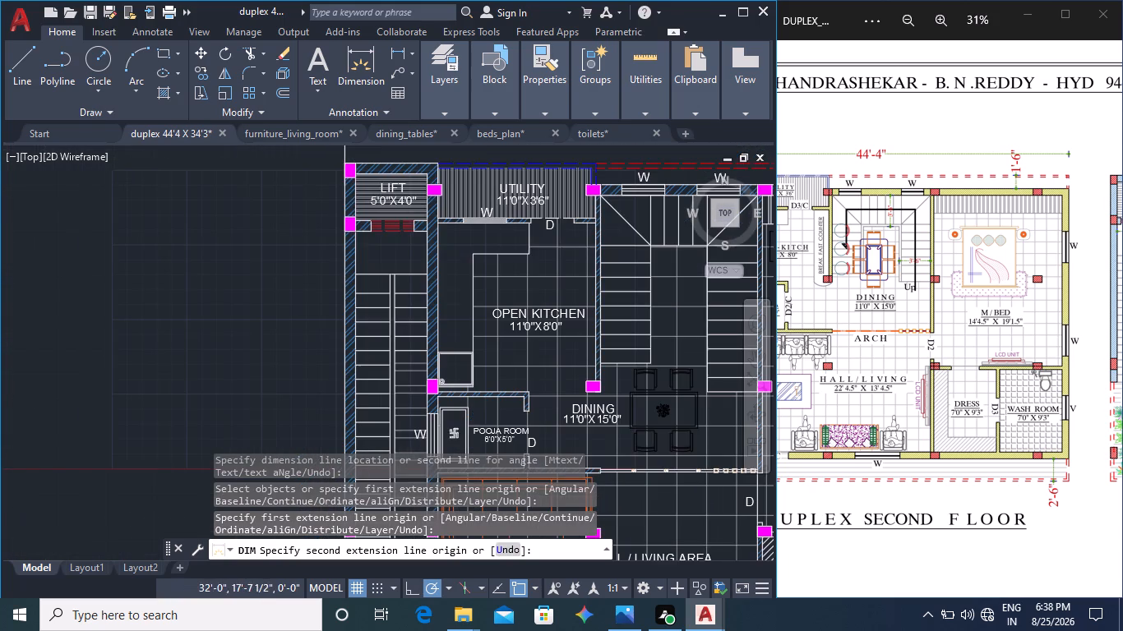
pyautogui.moveTo(399, 458); pyautogui.dragTo(443, 214, button='middle')
pyautogui.moveTo(409, 416); pyautogui.dragTo(409, 226, button='middle')
pyautogui.moveTo(395, 375); pyautogui.dragTo(438, 173, button='middle')
pyautogui.scroll(7, 395, 325)
pyautogui.scroll(-2, 340, 286)
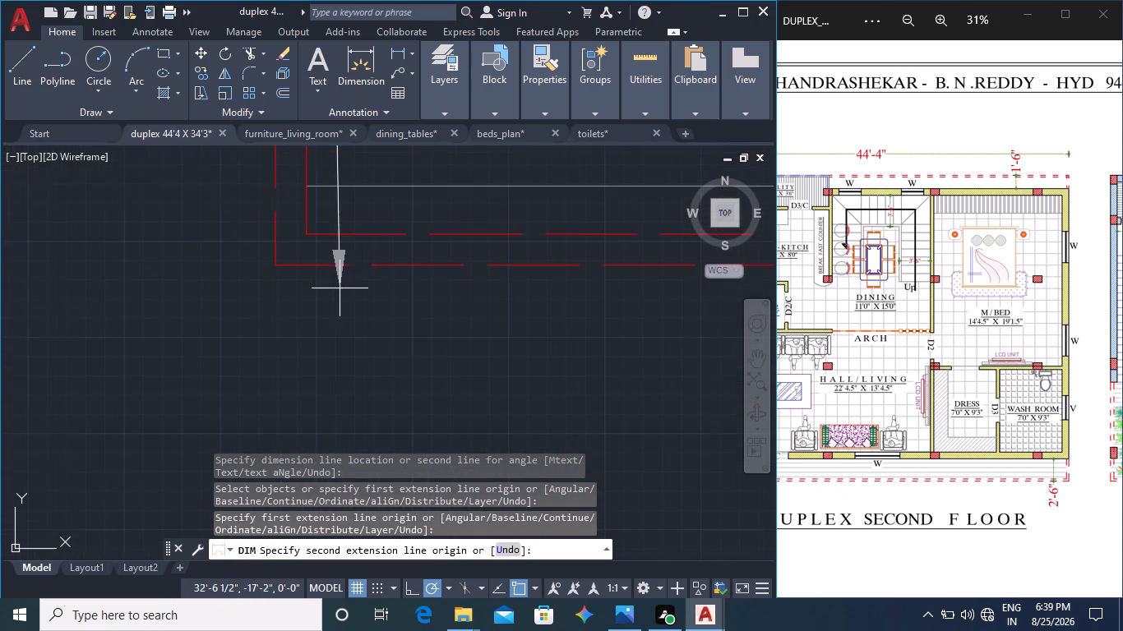
pyautogui.moveTo(338, 302); pyautogui.dragTo(474, 394, button='middle')
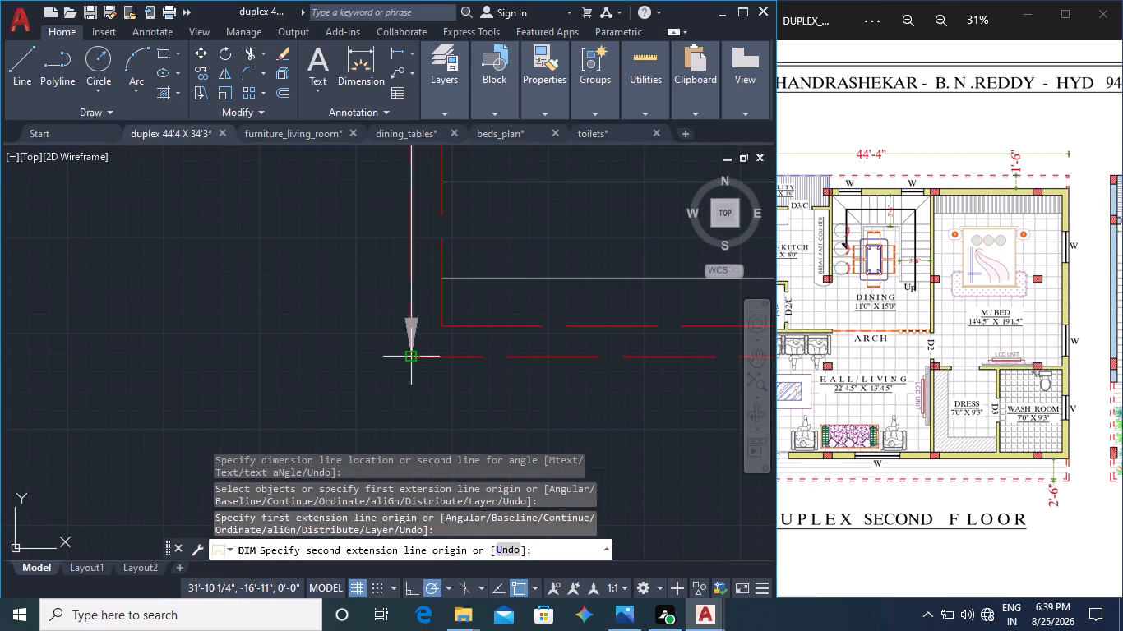
pyautogui.click(406, 357)
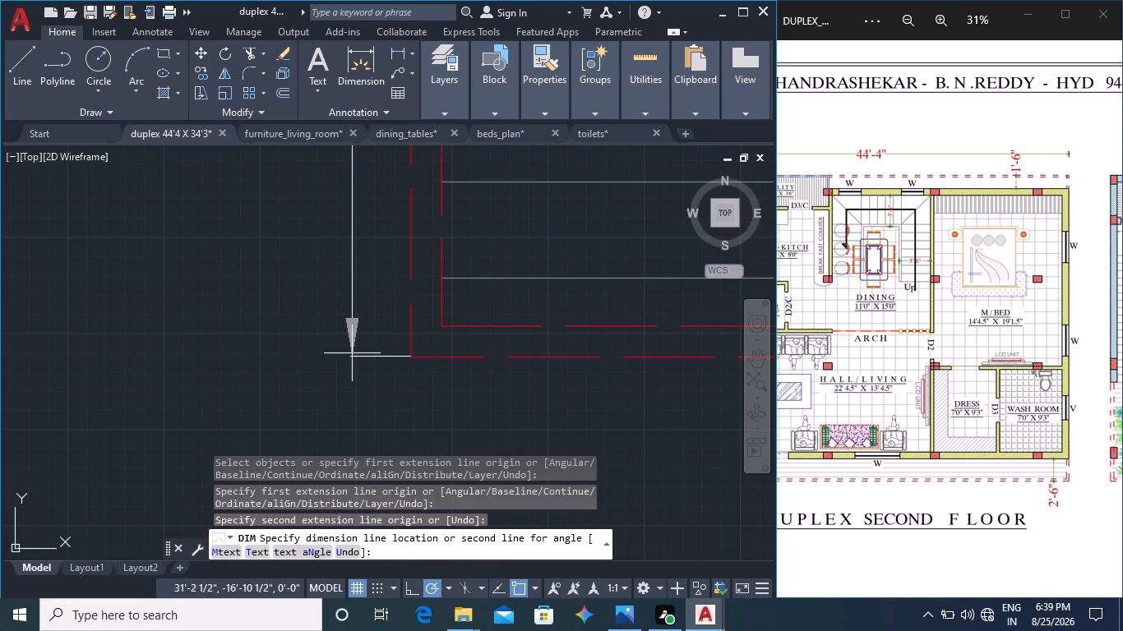
pyautogui.click(349, 353)
pyautogui.scroll(-3, 368, 346)
pyautogui.moveTo(392, 320); pyautogui.dragTo(409, 509, button='middle')
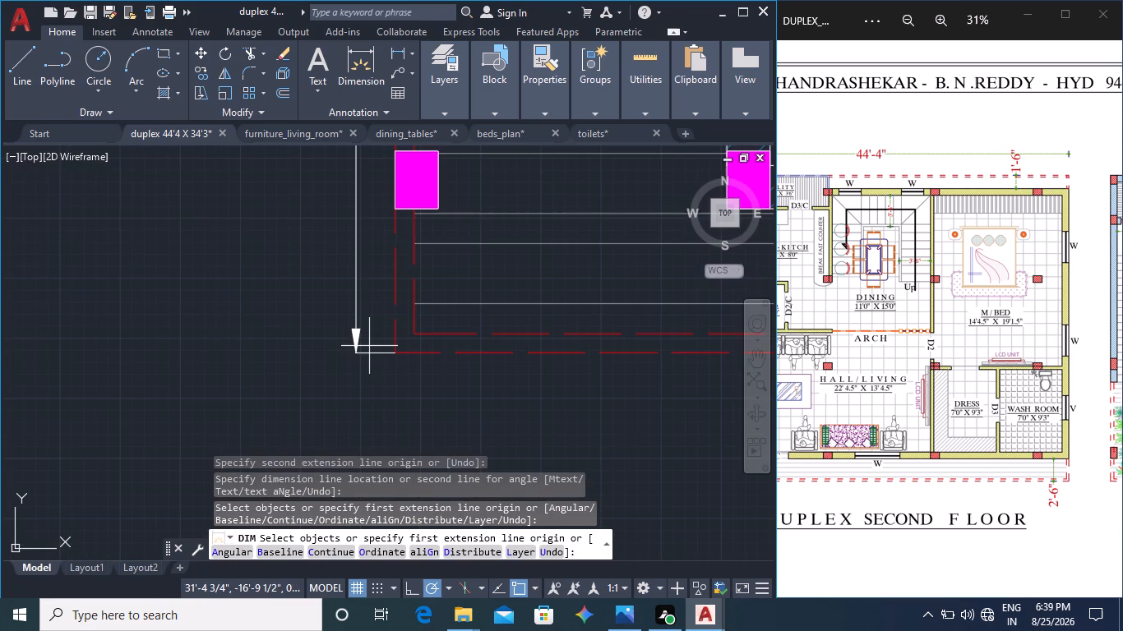
pyautogui.moveTo(410, 302); pyautogui.dragTo(427, 498, button='middle')
pyautogui.scroll(-1, 438, 338)
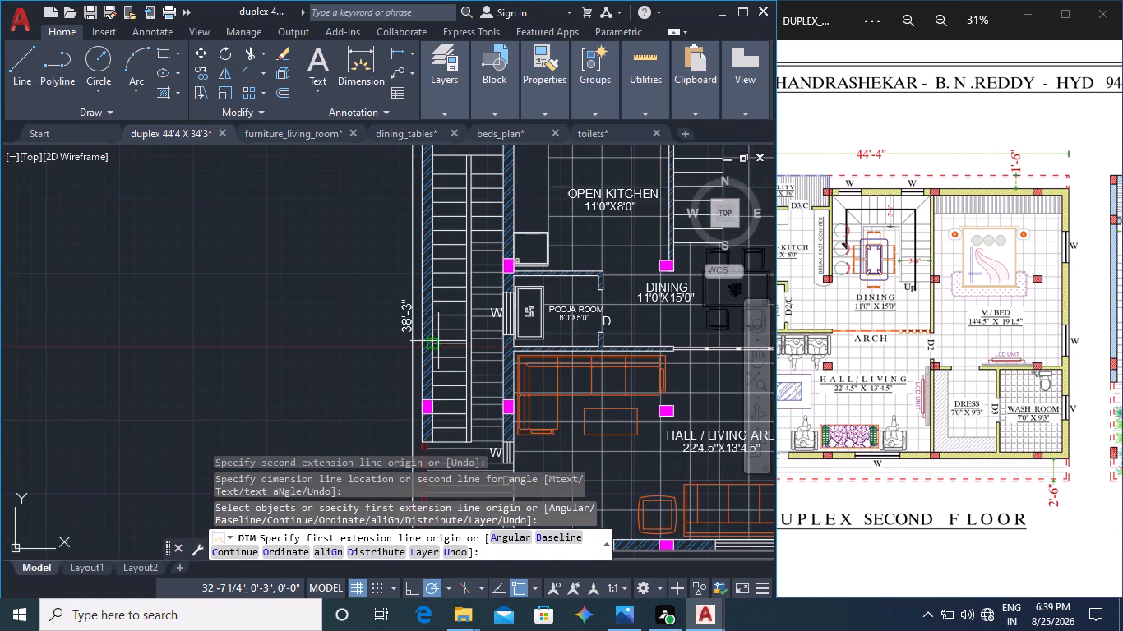
pyautogui.scroll(-2, 449, 344)
pyautogui.scroll(1, 458, 346)
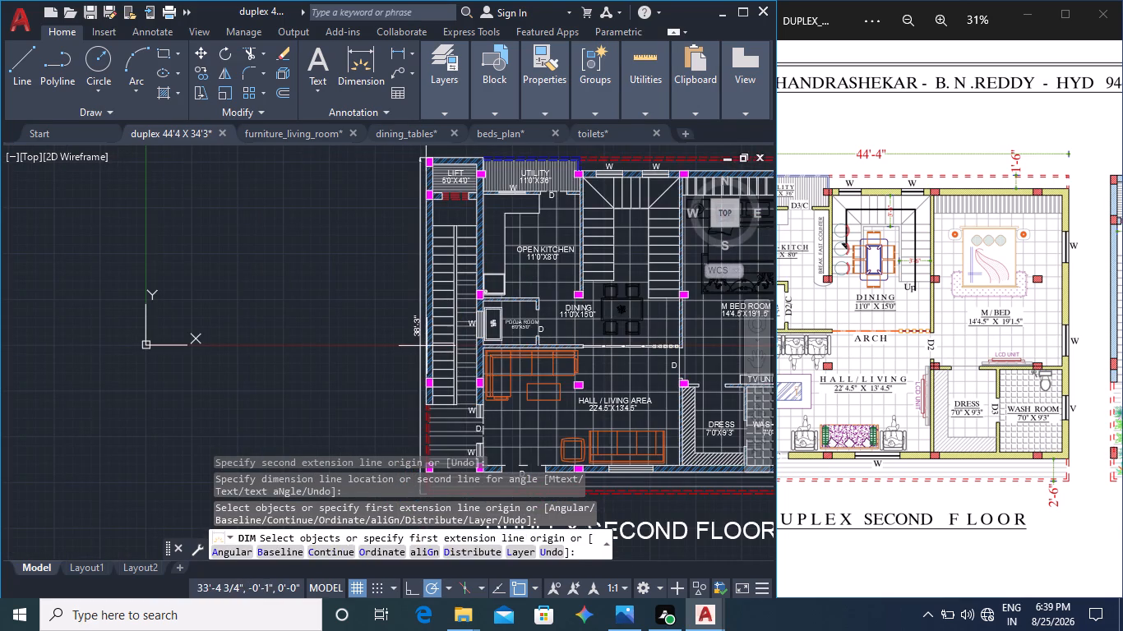
pyautogui.scroll(2, 418, 330)
pyautogui.press('Escape')
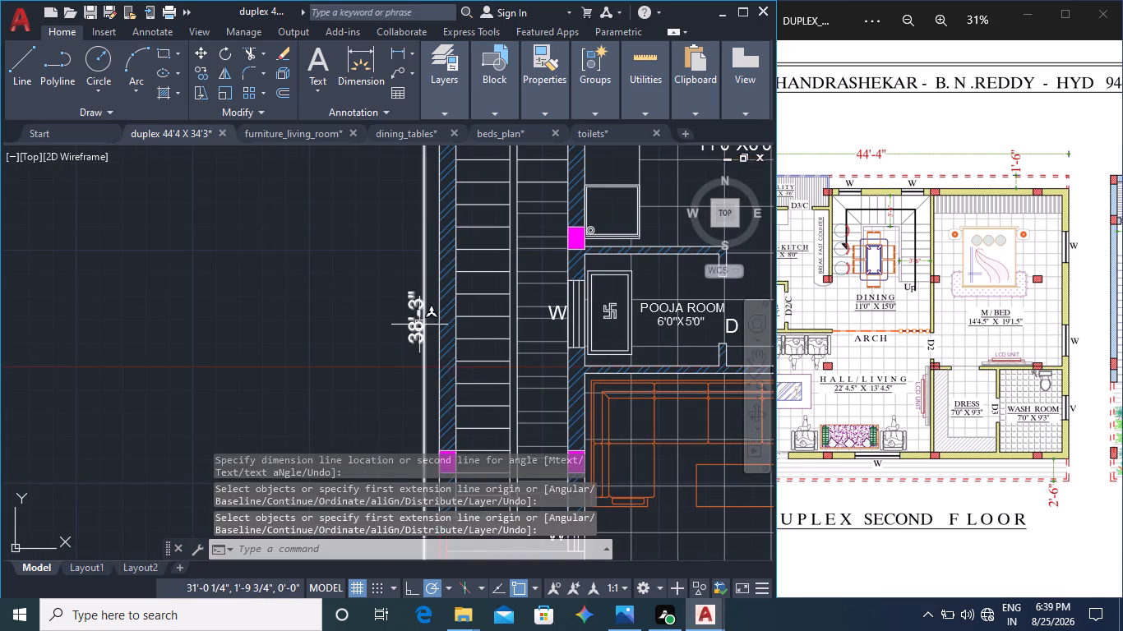
# Shift the overall height dimension about 1'-1 1/2" farther out from the staircase wall.
pyautogui.click(415, 323)
pyautogui.click(415, 320)
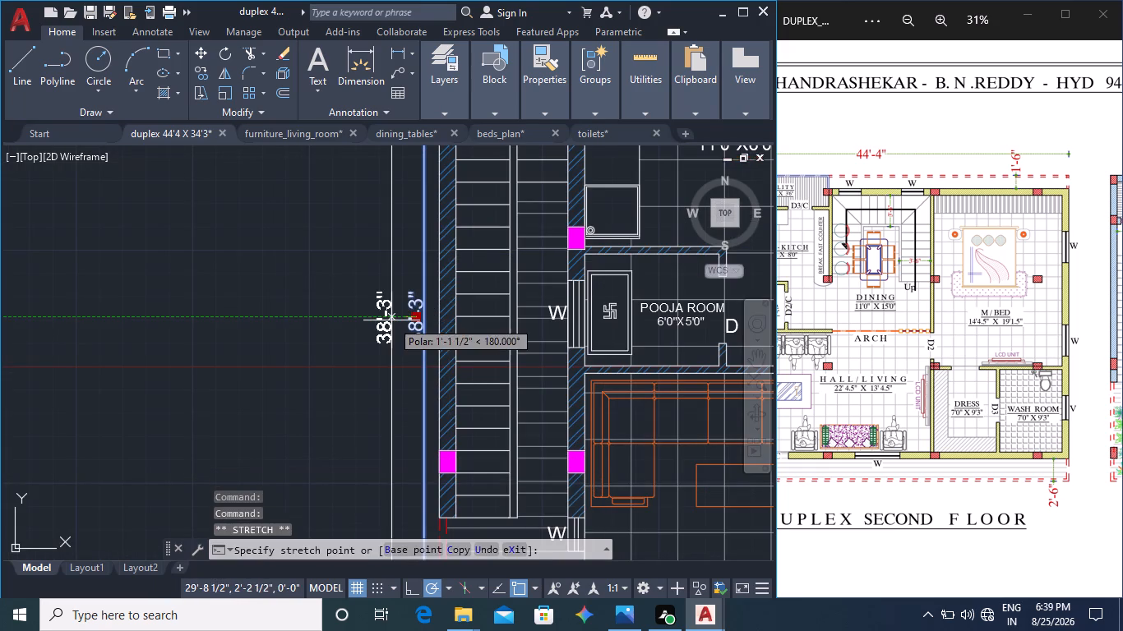
pyautogui.click(391, 320)
pyautogui.press('Escape')
pyautogui.press('Escape')
pyautogui.scroll(-2, 492, 366)
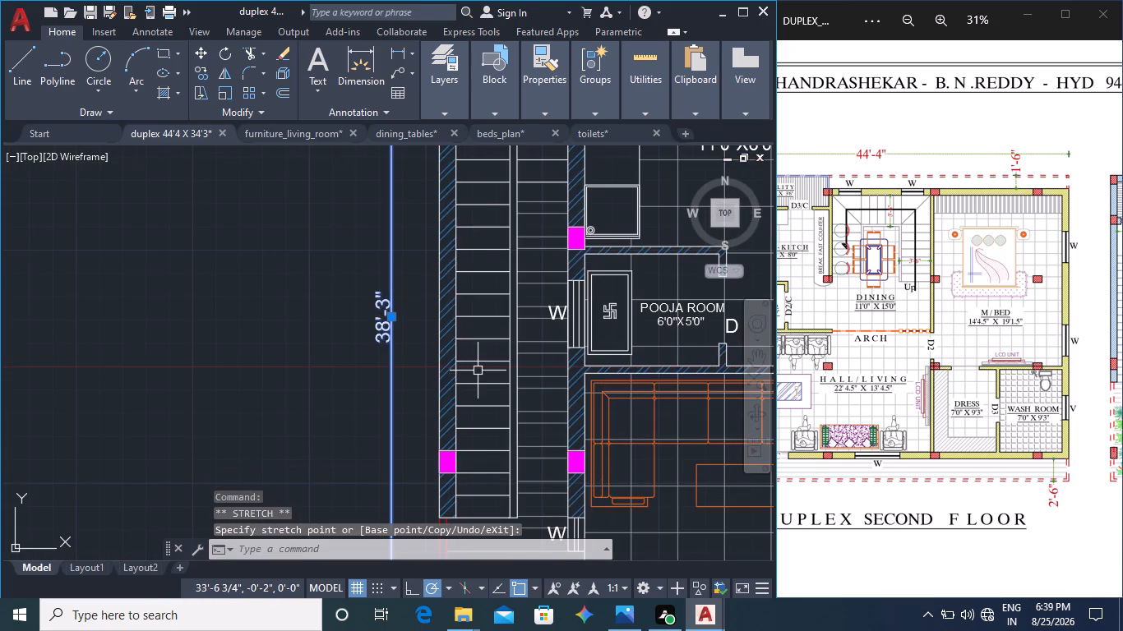
pyautogui.moveTo(527, 383); pyautogui.dragTo(478, 385, button='middle')
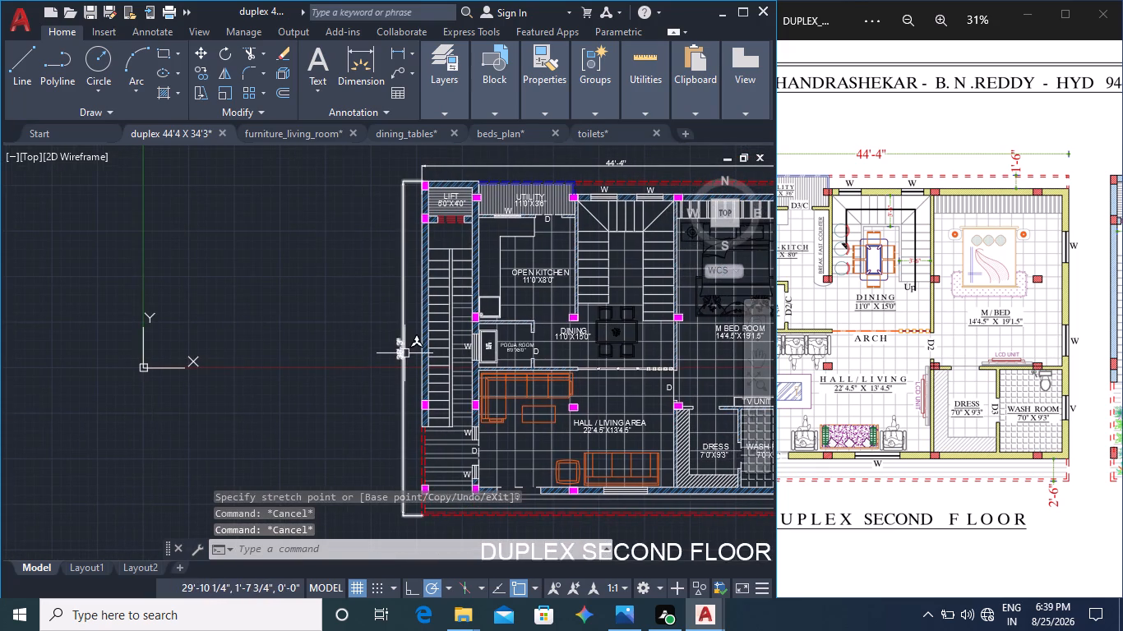
# Shift the overall height dimension about 4" closer to the staircase wall.
pyautogui.click(403, 353)
pyautogui.scroll(2, 403, 356)
pyautogui.click(405, 340)
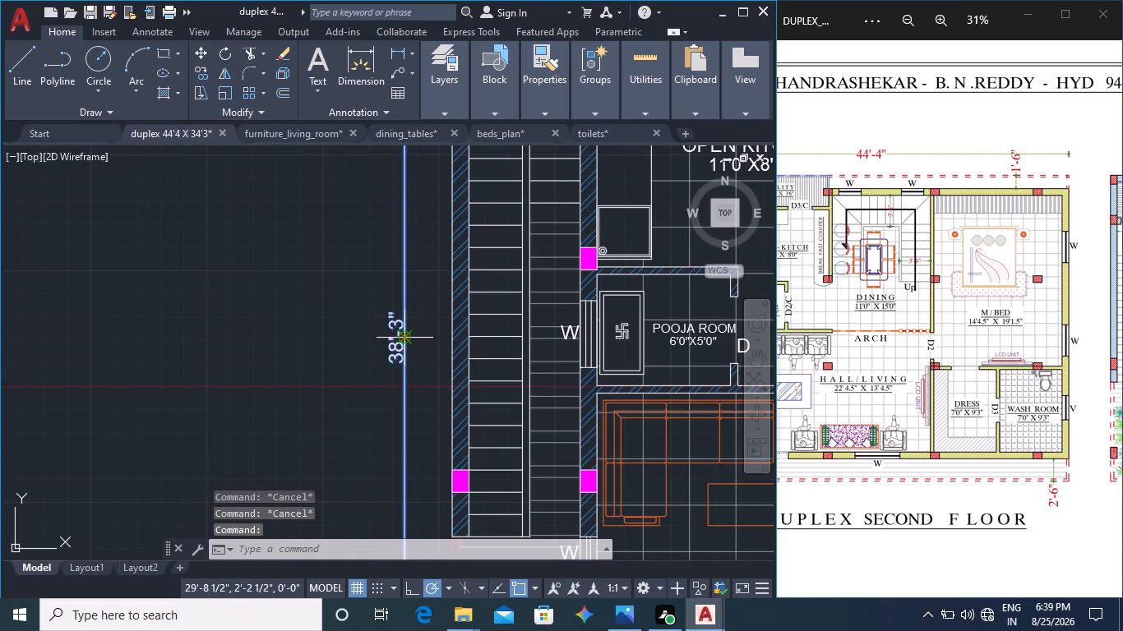
pyautogui.click(413, 340)
pyautogui.press('Escape')
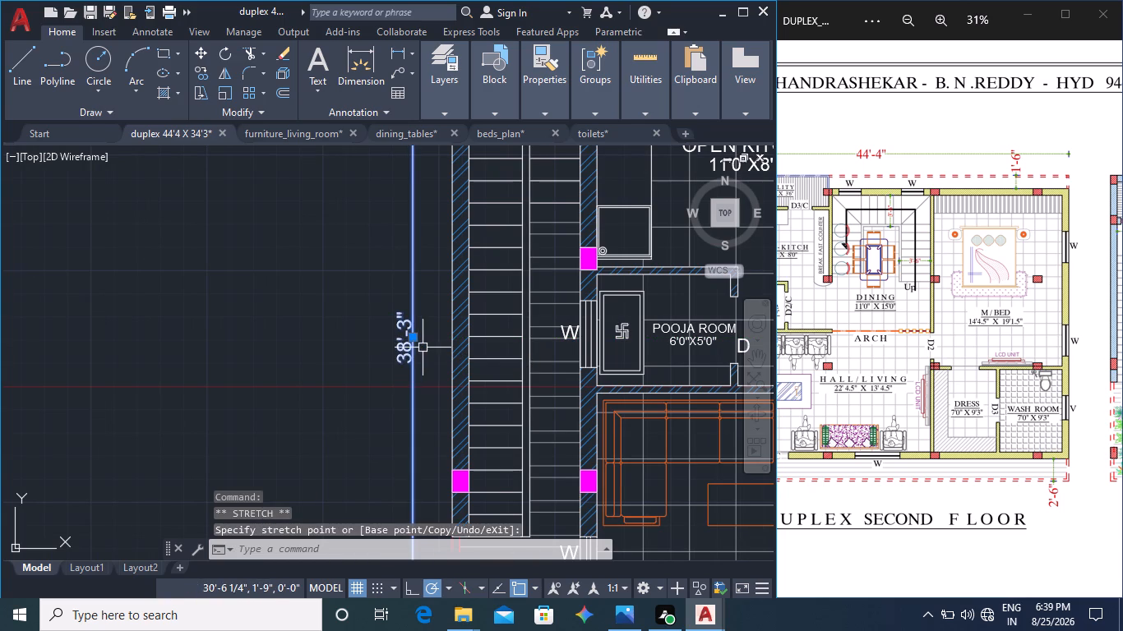
# Dimension the offset from the master bedroom's outer upper wall to the inner red dashed line, about 2'-2 1/2" in from its corner.
pyautogui.moveTo(556, 341); pyautogui.dragTo(433, 438, button='middle')
pyautogui.click(363, 76)
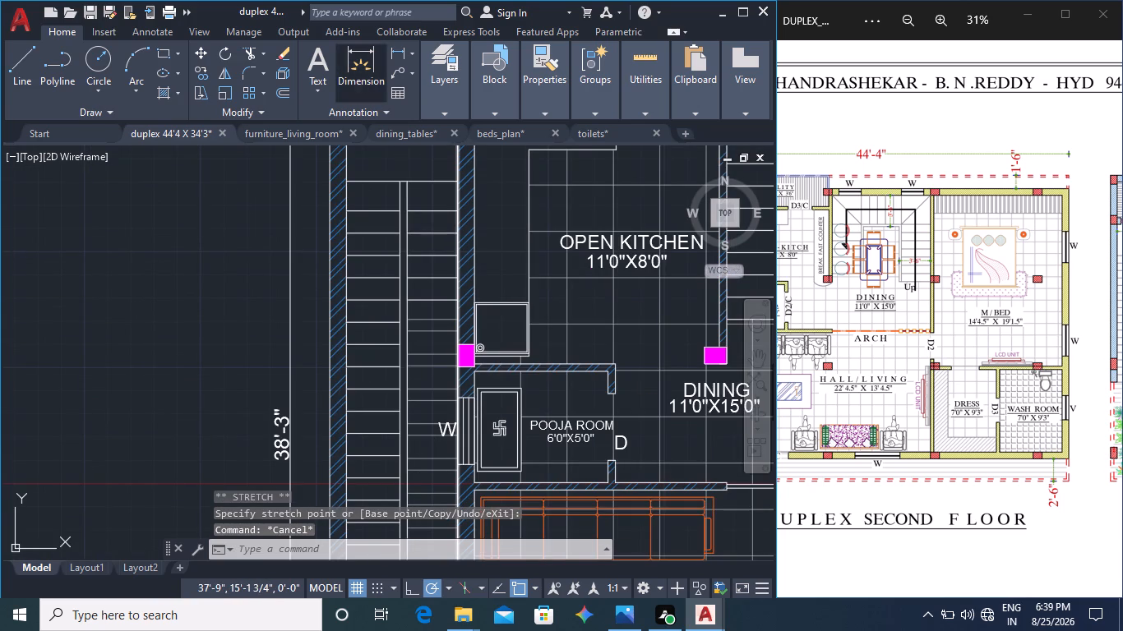
pyautogui.moveTo(540, 297); pyautogui.dragTo(332, 454, button='middle')
pyautogui.moveTo(488, 334); pyautogui.dragTo(386, 499, button='middle')
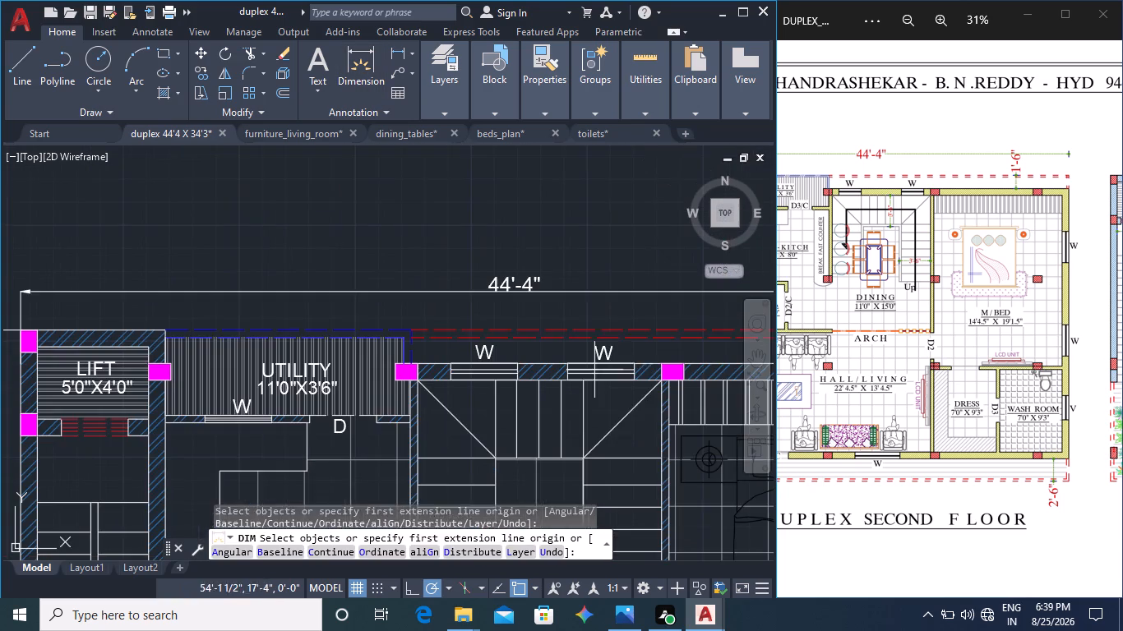
pyautogui.moveTo(676, 320); pyautogui.dragTo(501, 357, button='middle')
pyautogui.scroll(3, 553, 375)
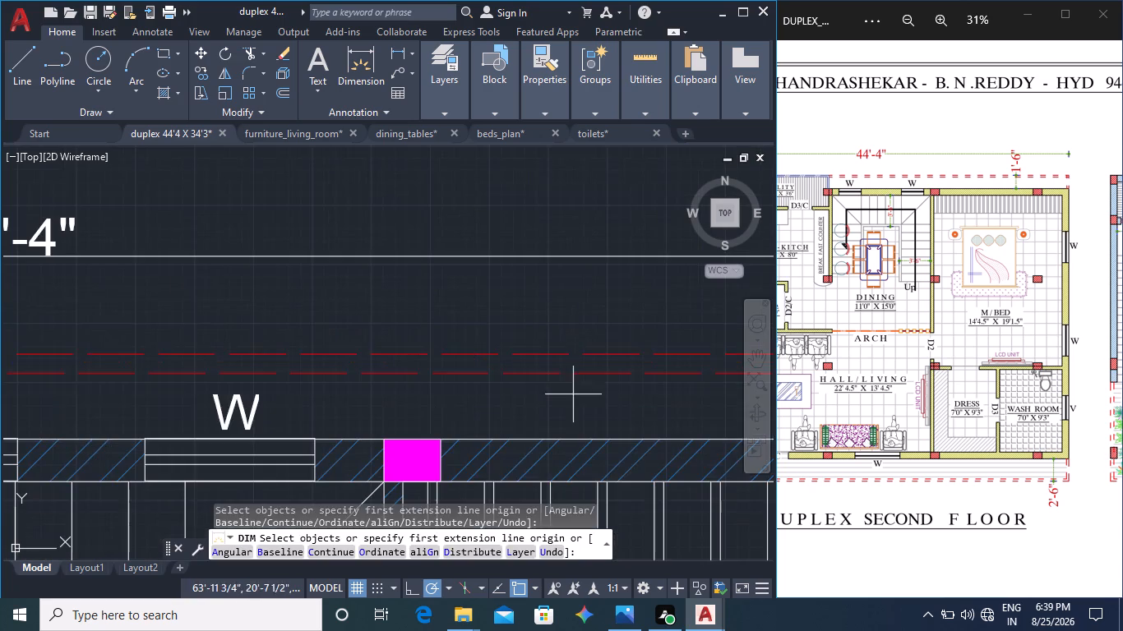
pyautogui.moveTo(590, 408); pyautogui.dragTo(387, 420, button='middle')
pyautogui.moveTo(506, 436); pyautogui.dragTo(110, 400, button='middle')
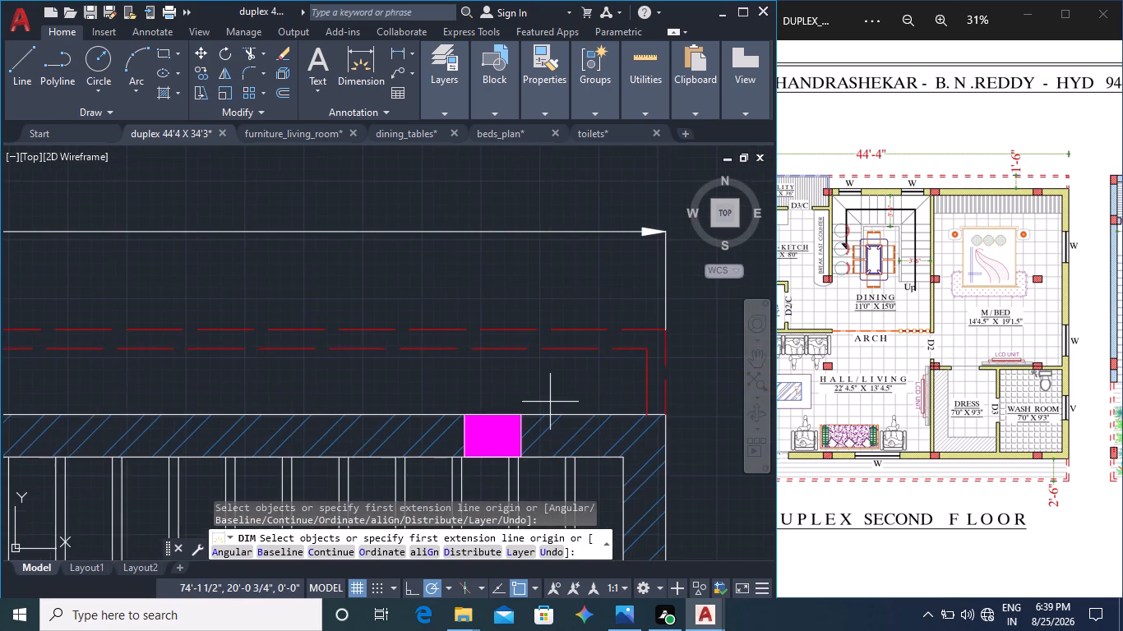
pyautogui.moveTo(569, 400); pyautogui.dragTo(377, 389, button='middle')
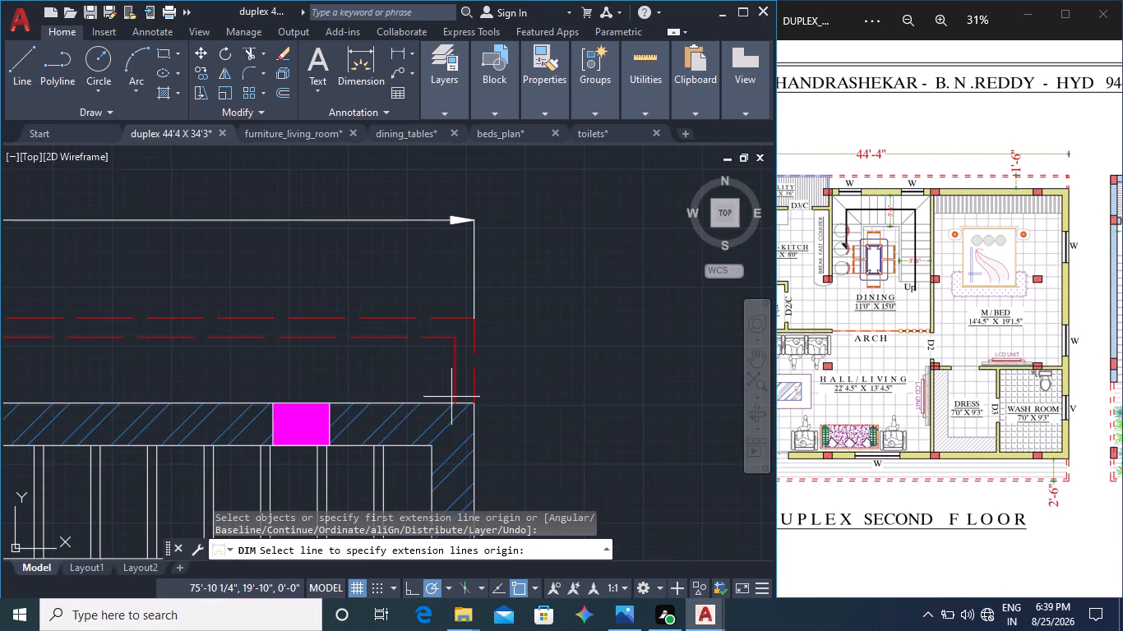
pyautogui.click(456, 403)
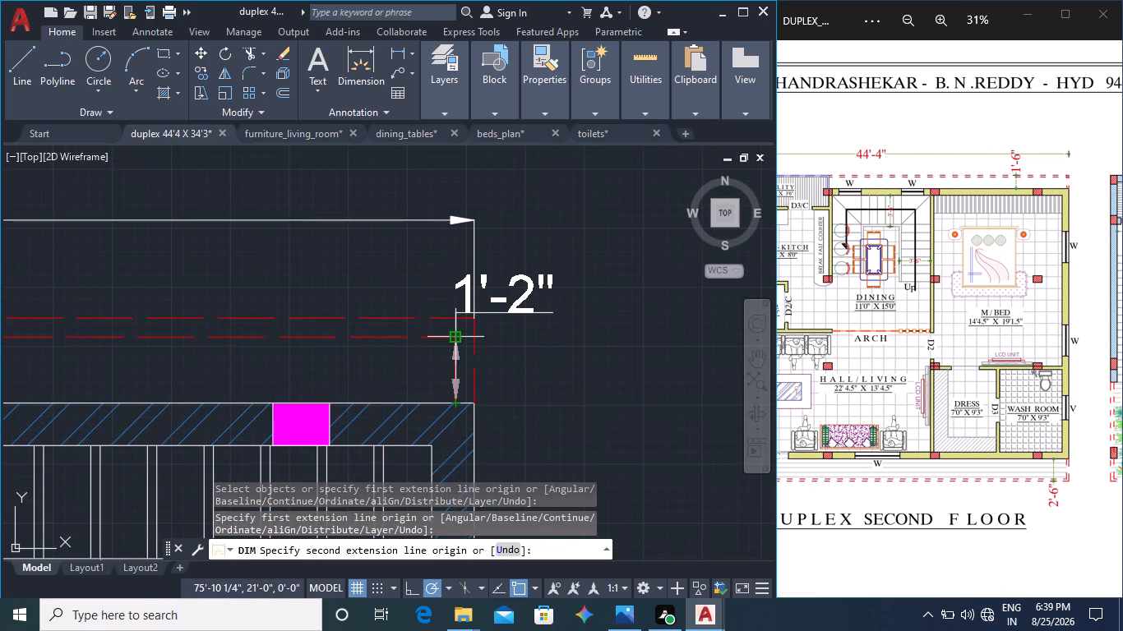
pyautogui.click(453, 335)
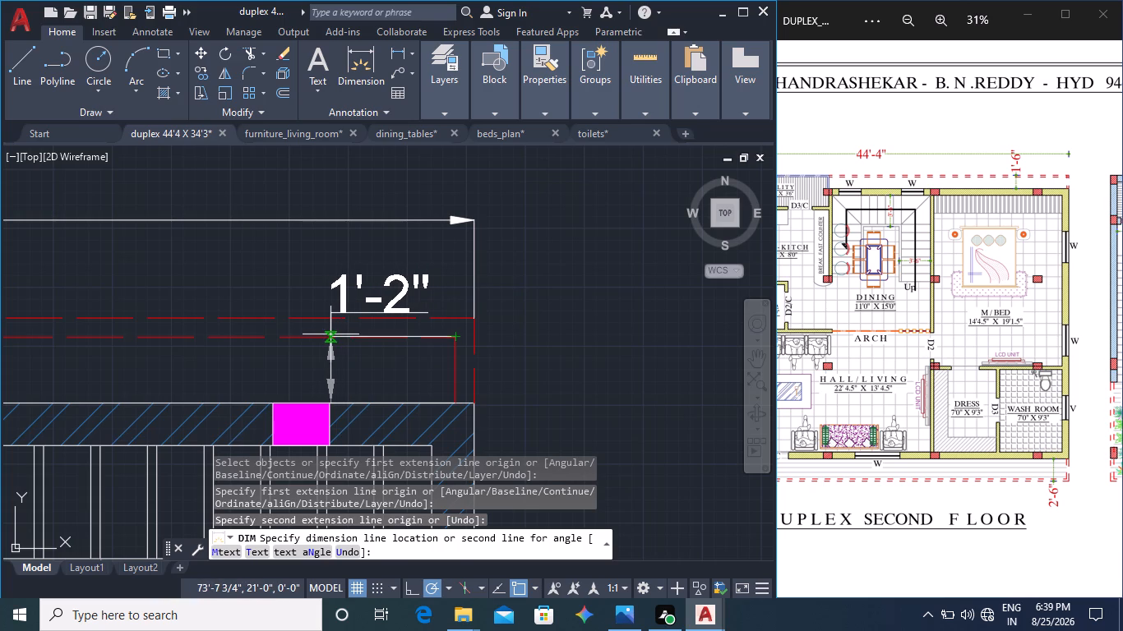
pyautogui.click(330, 334)
# Dimension the offset from the inner red dashed line's lower corner to the wash room's outer wall, about 1' in from that corner.
pyautogui.scroll(-1, 401, 425)
pyautogui.moveTo(413, 463); pyautogui.dragTo(404, 348, button='middle')
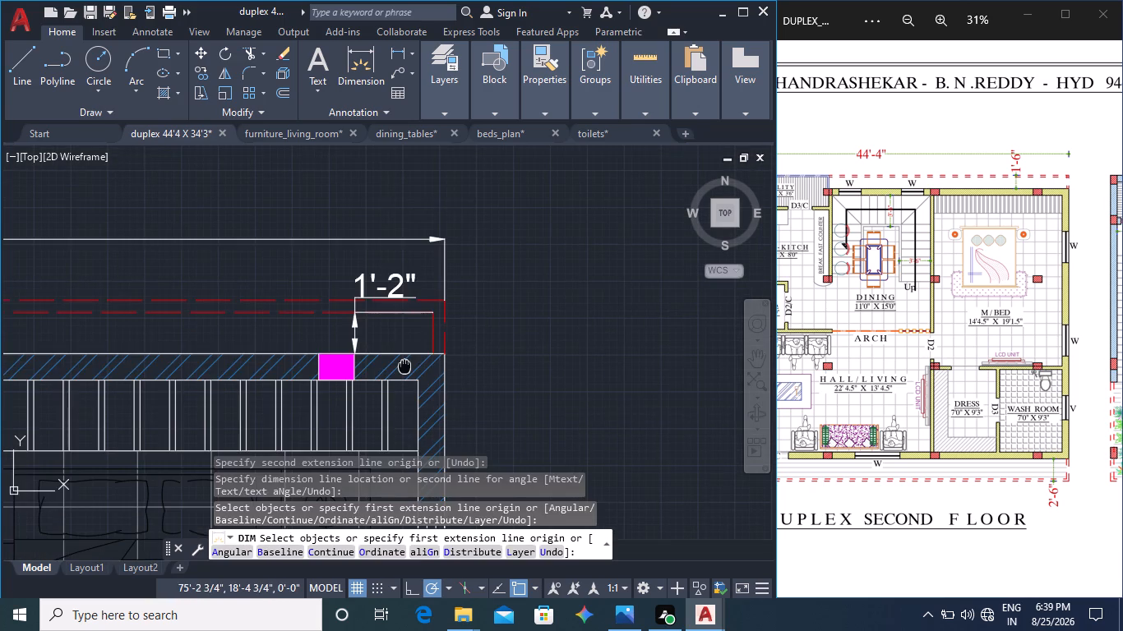
pyautogui.moveTo(405, 403); pyautogui.dragTo(409, 339, button='middle')
pyautogui.moveTo(403, 399); pyautogui.dragTo(405, 299, button='middle')
pyautogui.scroll(-2, 397, 326)
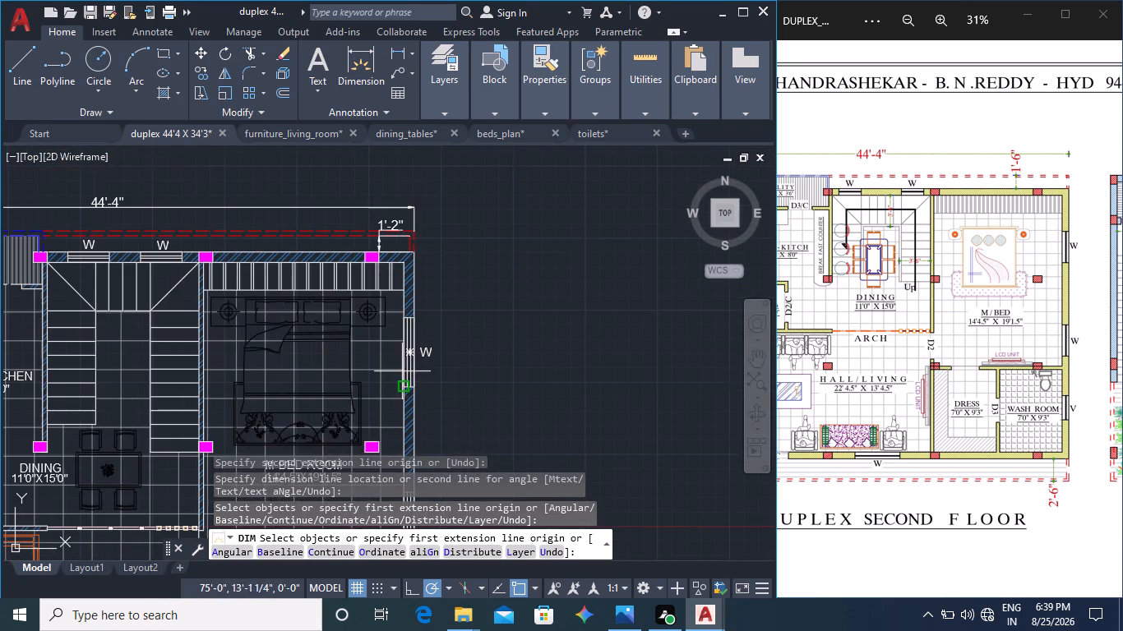
pyautogui.moveTo(402, 389); pyautogui.dragTo(426, 257, button='middle')
pyautogui.moveTo(408, 357); pyautogui.dragTo(455, 210, button='middle')
pyautogui.moveTo(426, 370); pyautogui.dragTo(437, 200, button='middle')
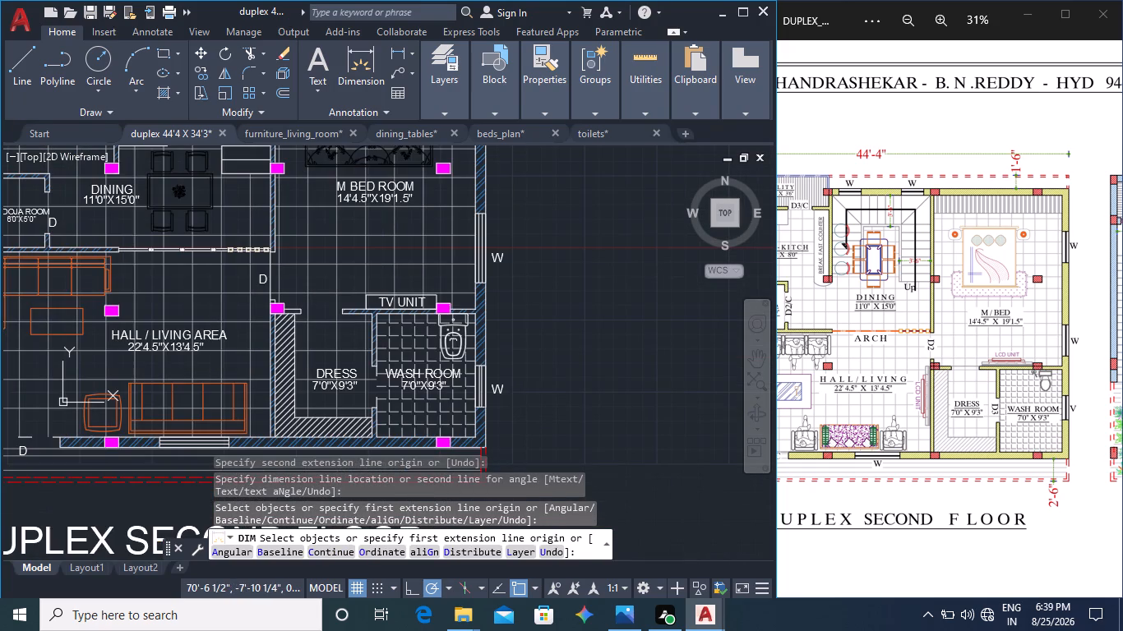
pyautogui.scroll(3, 486, 303)
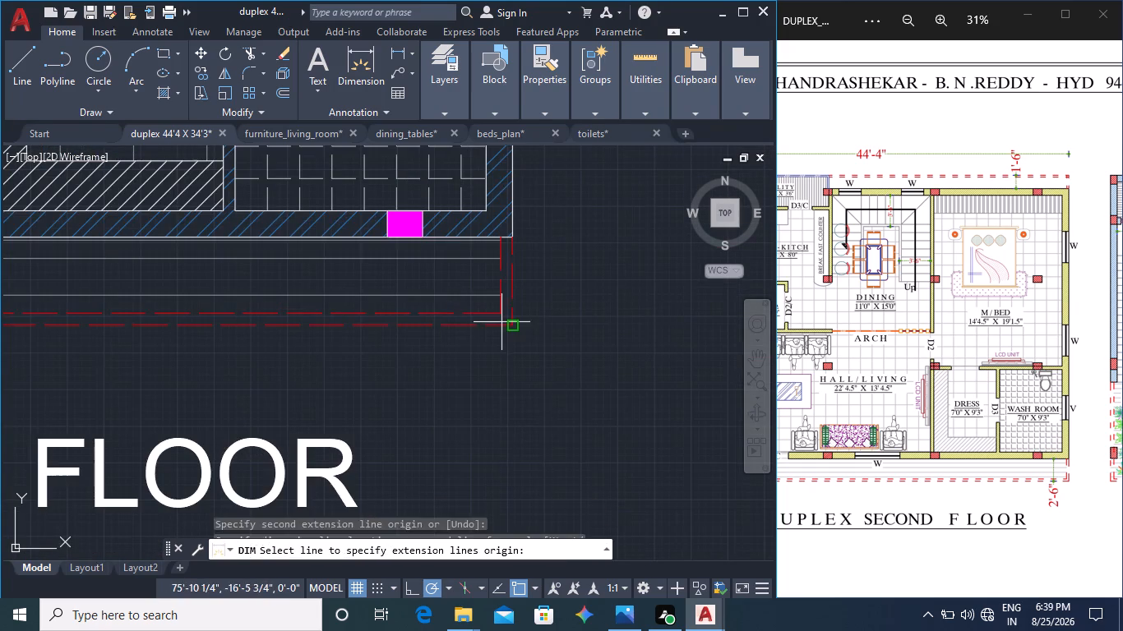
pyautogui.click(500, 313)
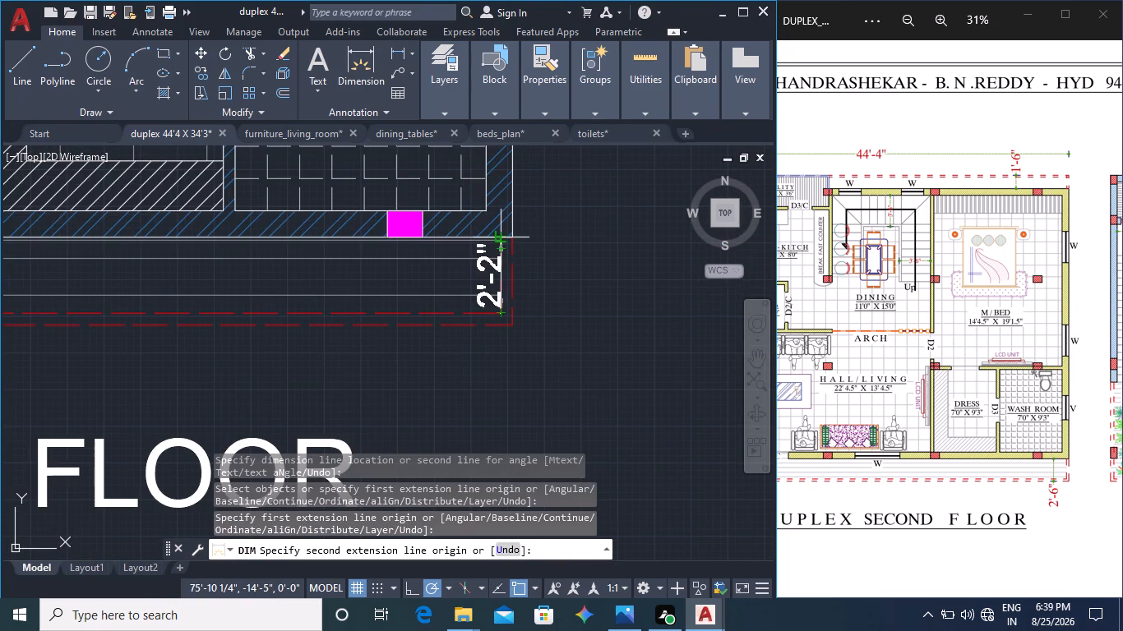
pyautogui.scroll(4, 501, 236)
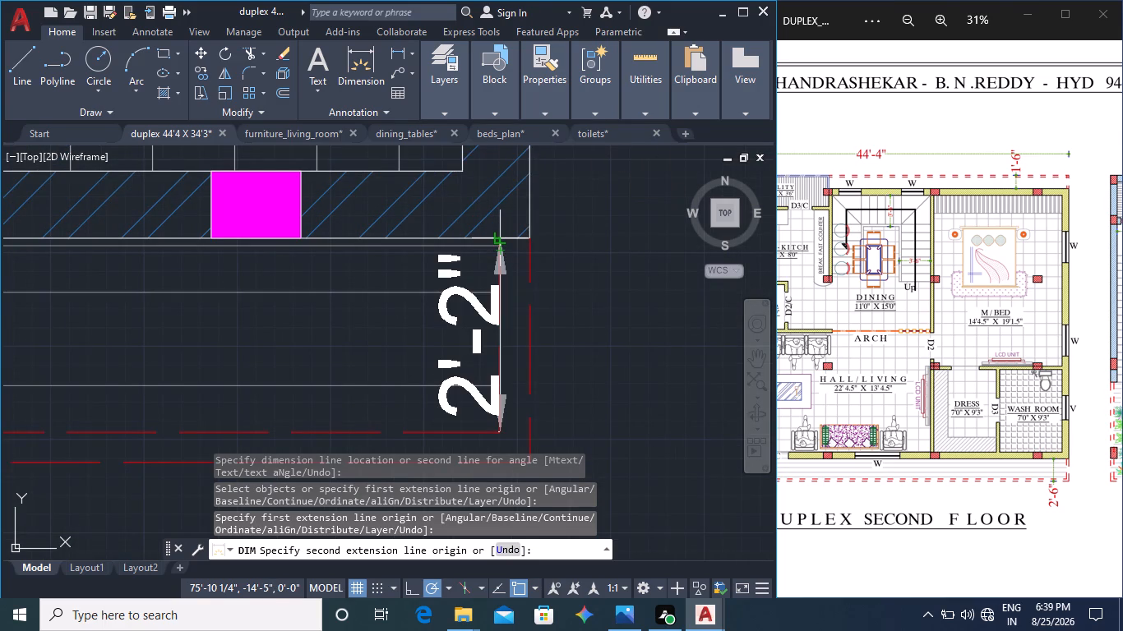
pyautogui.click(500, 237)
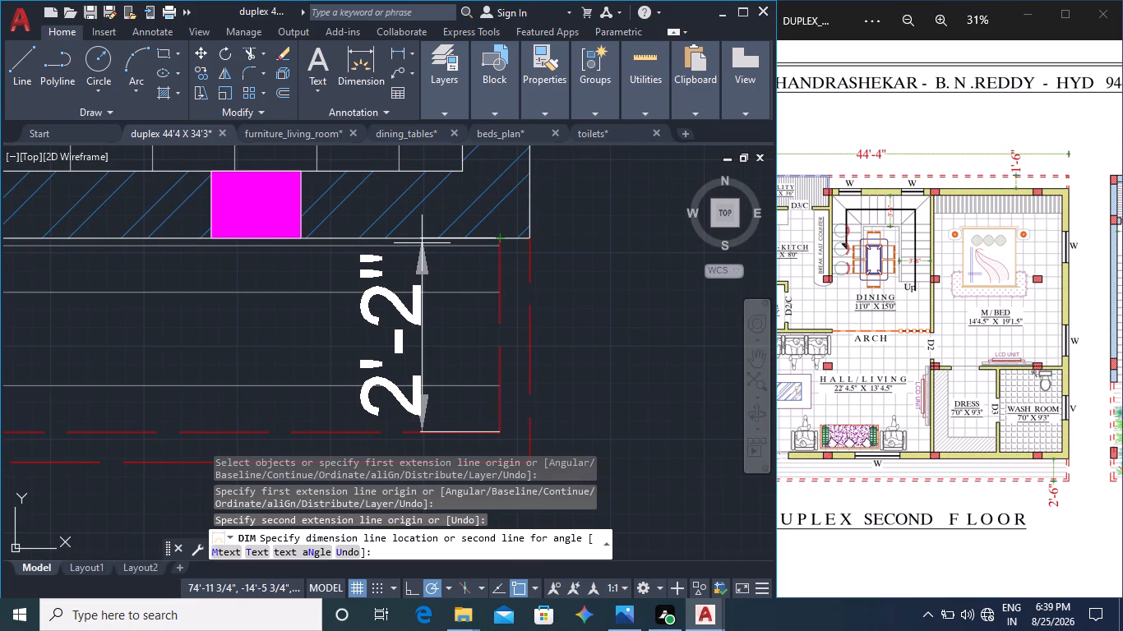
pyautogui.click(407, 243)
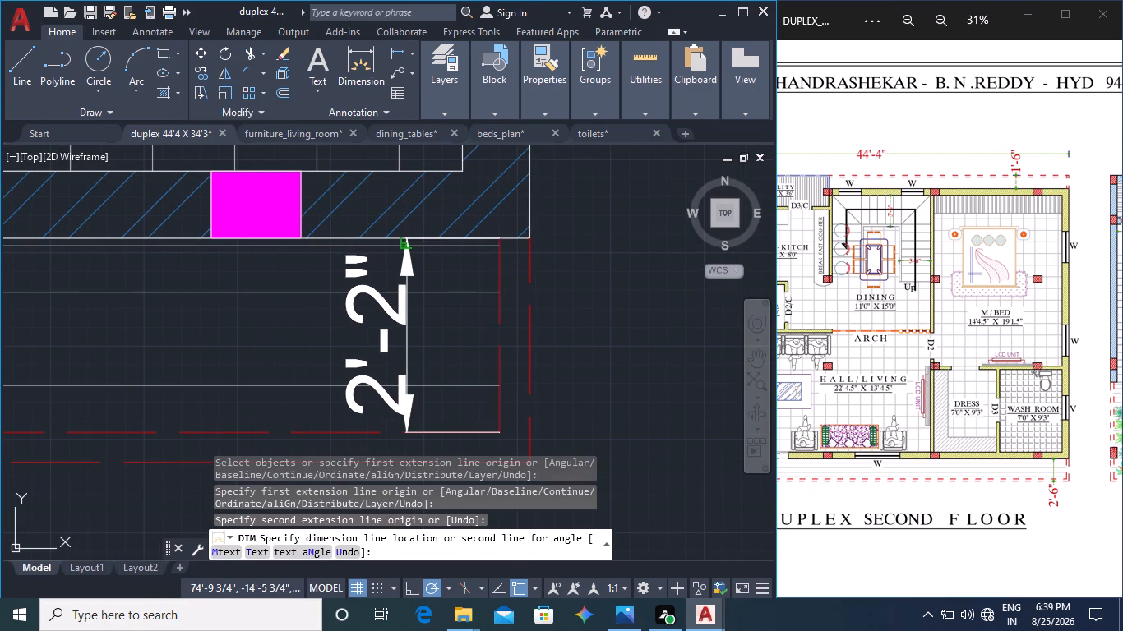
pyautogui.press('Escape')
# Examine the staircase side of the reference drawing and the matching lower staircase area of the plan for remaining dimensions.
pyautogui.scroll(-1, 482, 311)
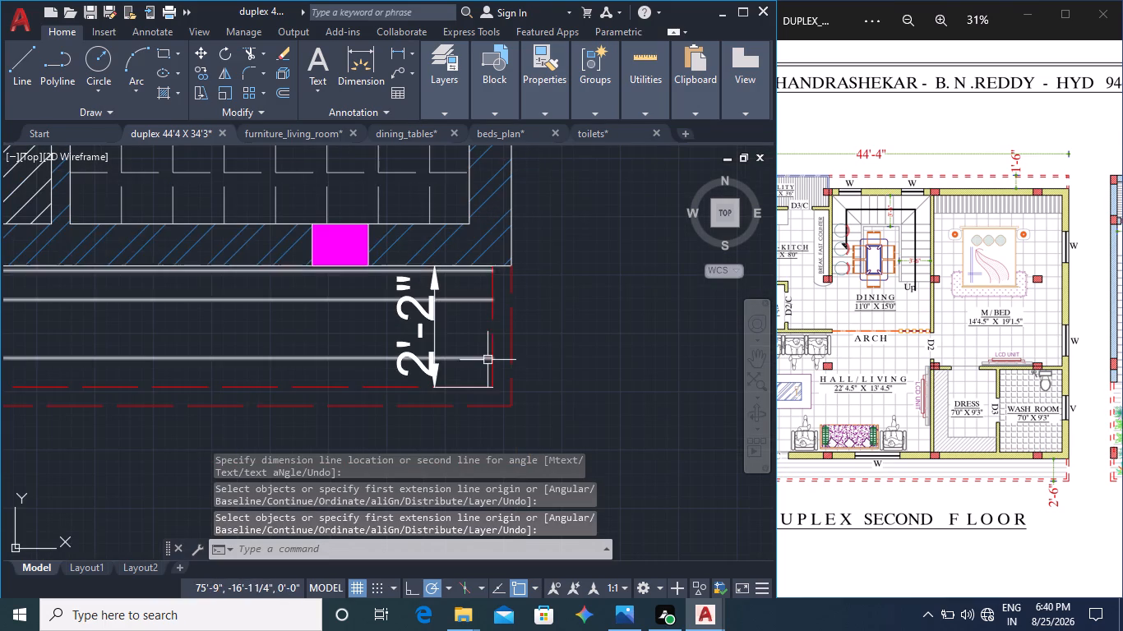
pyautogui.moveTo(491, 361); pyautogui.dragTo(519, 277, button='middle')
pyautogui.moveTo(491, 340); pyautogui.dragTo(506, 371, button='middle')
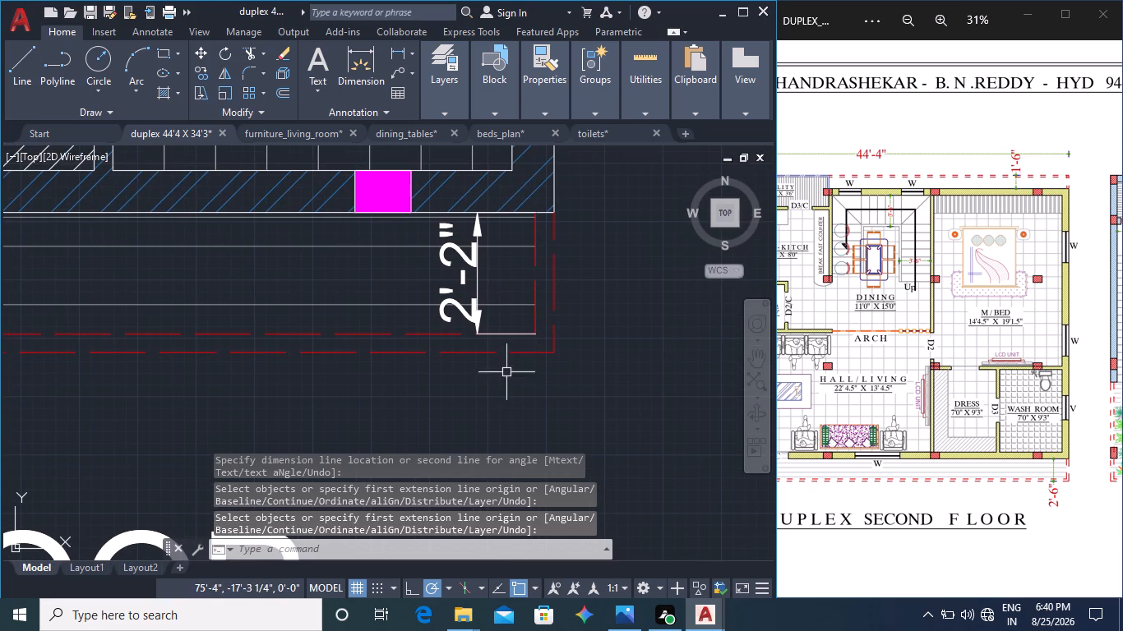
pyautogui.middleClick(846, 443)
pyautogui.moveTo(762, 430); pyautogui.dragTo(866, 435, button='middle')
pyautogui.moveTo(828, 441); pyautogui.dragTo(882, 428, button='middle')
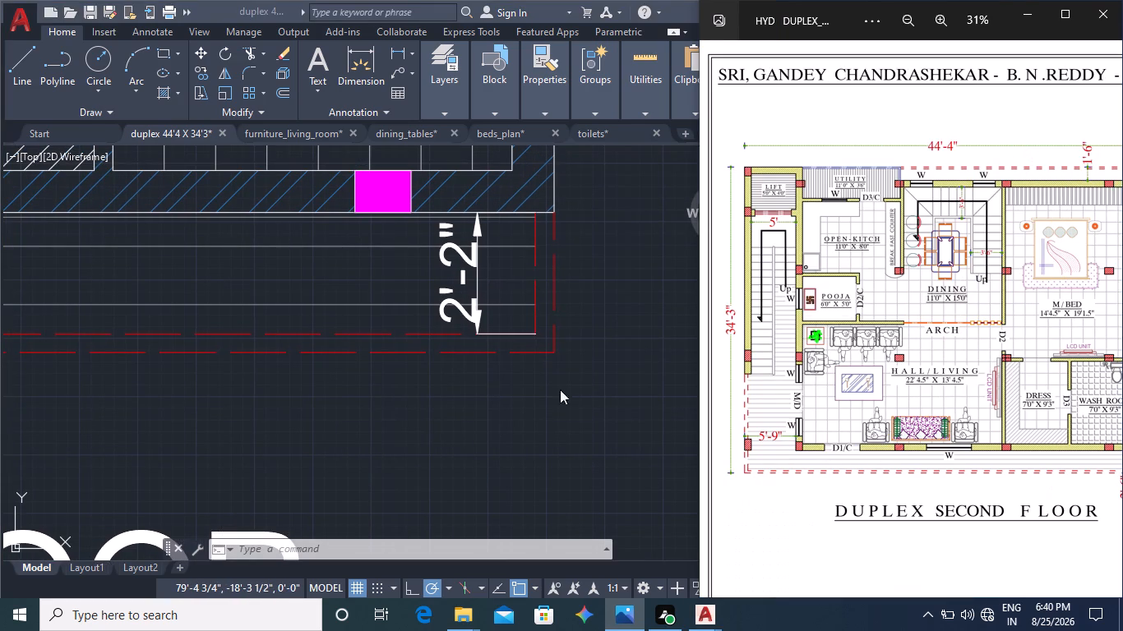
pyautogui.middleClick(333, 394)
pyautogui.moveTo(307, 392); pyautogui.dragTo(463, 408, button='middle')
pyautogui.moveTo(289, 396); pyautogui.dragTo(476, 416, button='middle')
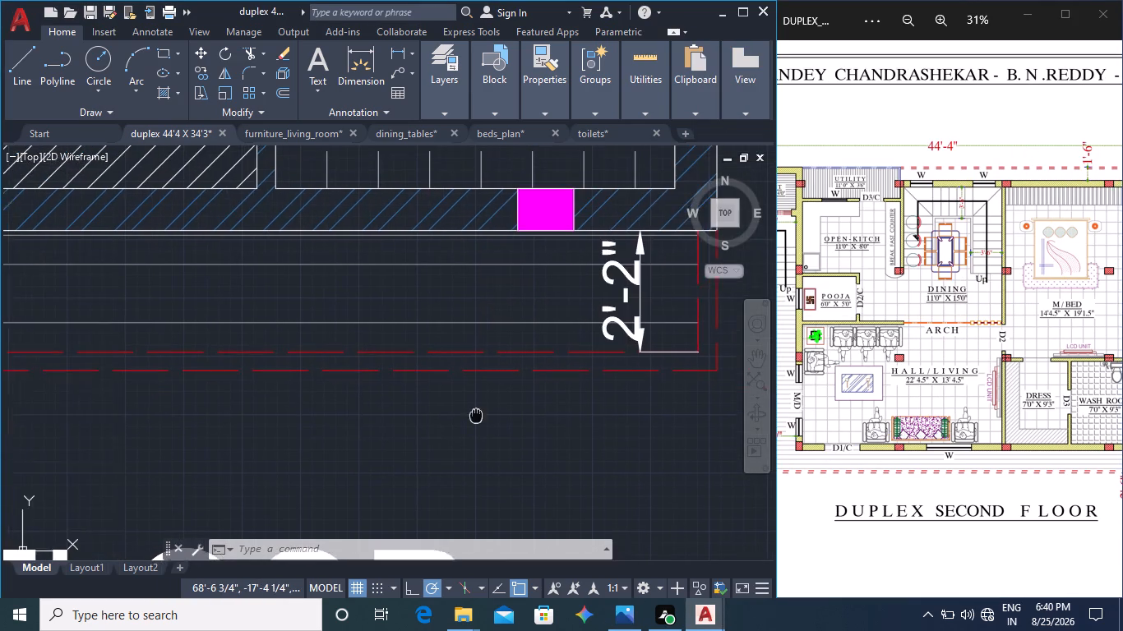
pyautogui.moveTo(277, 390); pyautogui.dragTo(474, 400, button='middle')
pyautogui.moveTo(280, 380); pyautogui.dragTo(526, 409, button='middle')
pyautogui.moveTo(230, 352); pyautogui.dragTo(552, 385, button='middle')
pyautogui.moveTo(340, 351); pyautogui.dragTo(341, 347, button='middle')
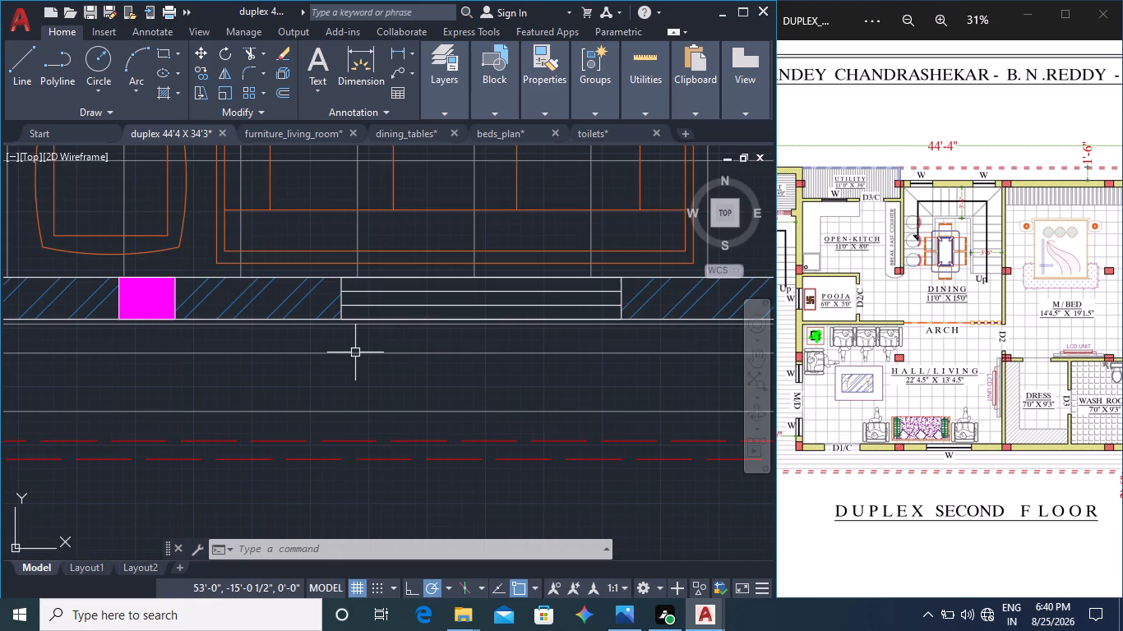
pyautogui.moveTo(341, 347); pyautogui.dragTo(752, 354, button='middle')
pyautogui.moveTo(346, 343); pyautogui.dragTo(751, 387, button='middle')
pyautogui.moveTo(396, 339); pyautogui.dragTo(775, 345, button='middle')
pyautogui.scroll(-1, 532, 315)
pyautogui.moveTo(565, 320); pyautogui.dragTo(490, 363, button='middle')
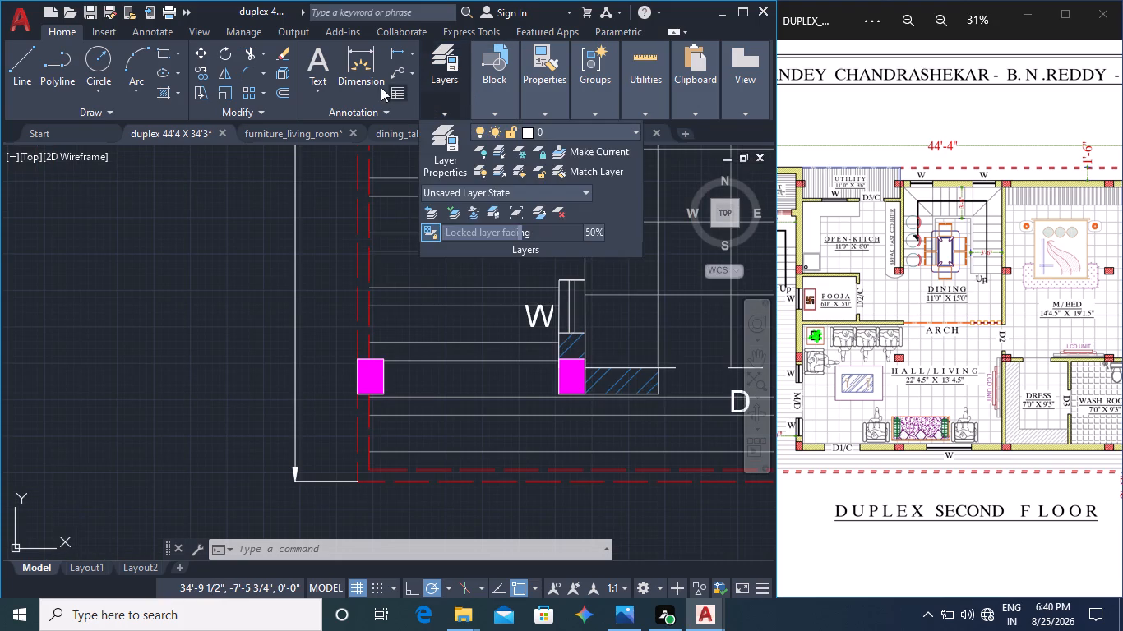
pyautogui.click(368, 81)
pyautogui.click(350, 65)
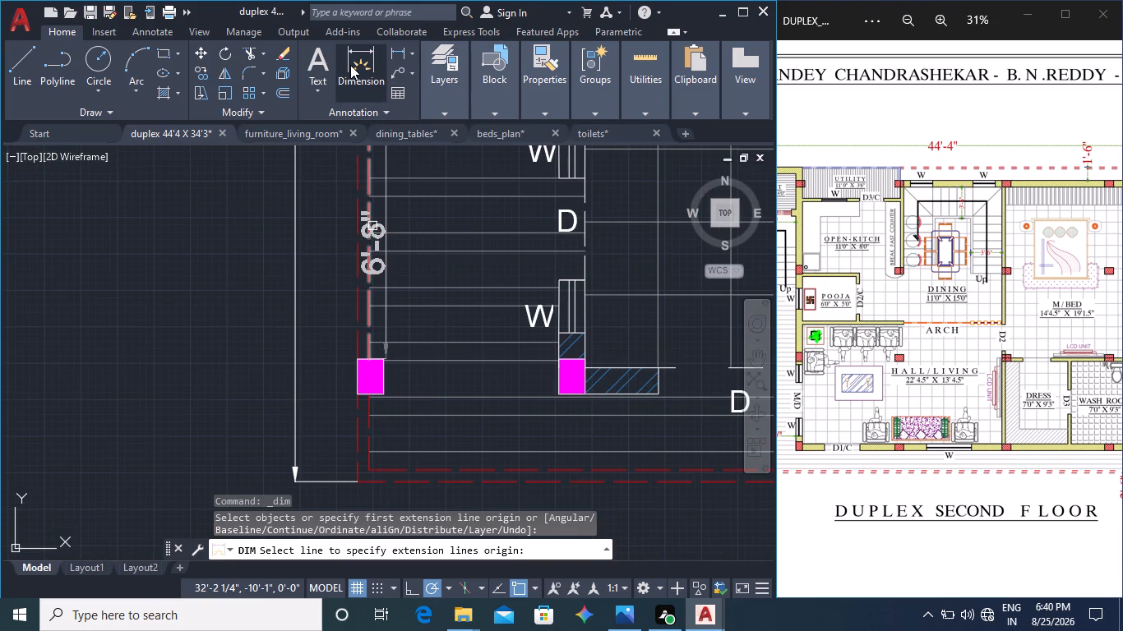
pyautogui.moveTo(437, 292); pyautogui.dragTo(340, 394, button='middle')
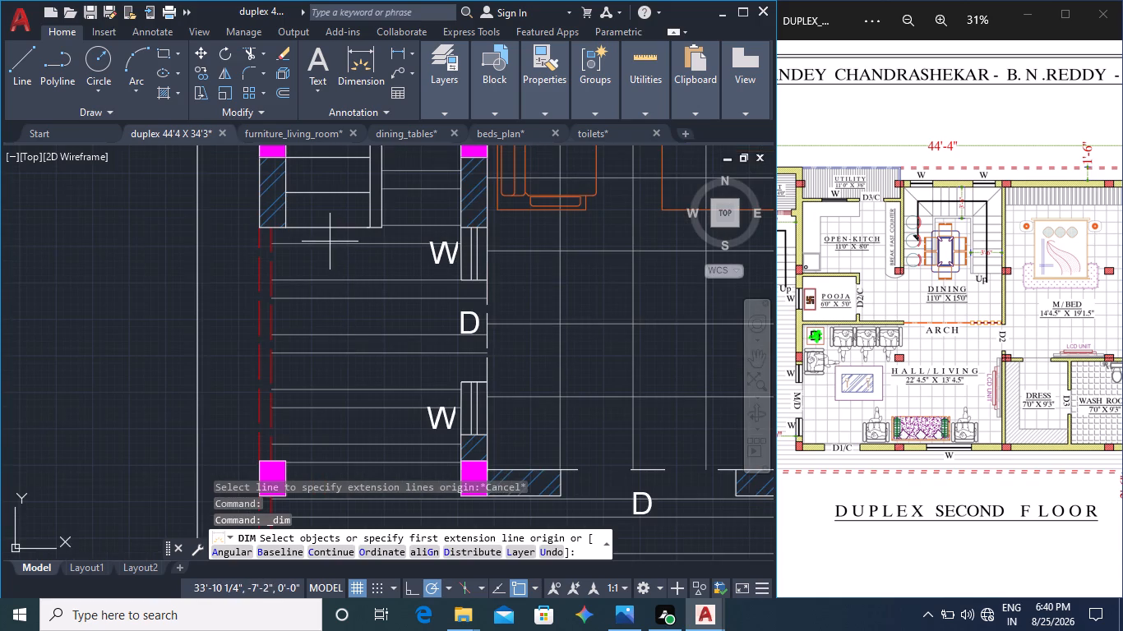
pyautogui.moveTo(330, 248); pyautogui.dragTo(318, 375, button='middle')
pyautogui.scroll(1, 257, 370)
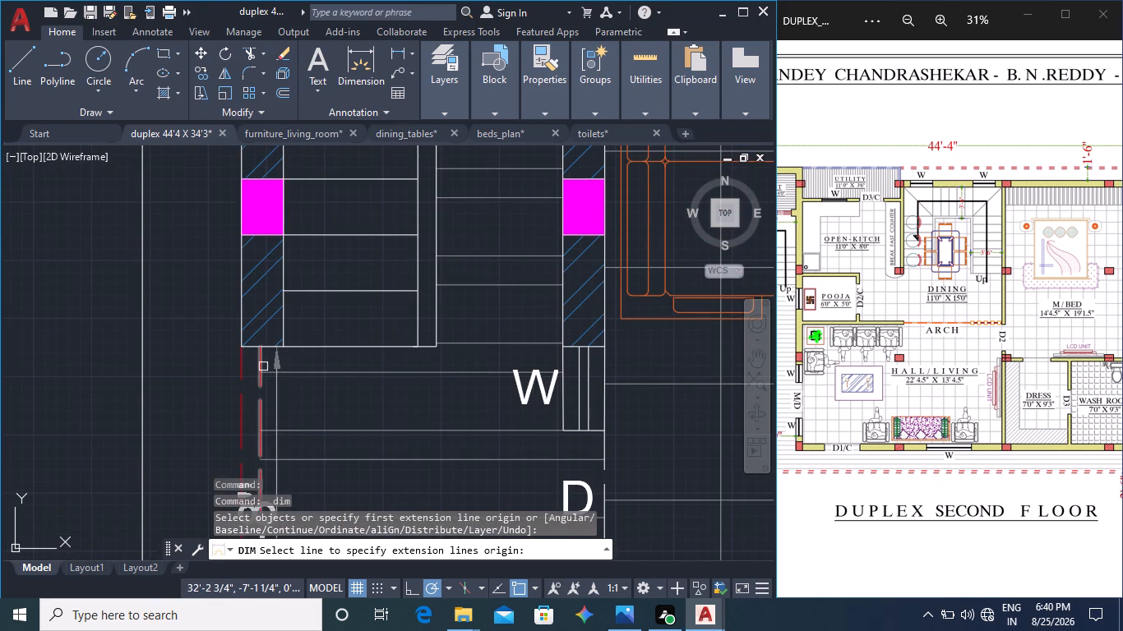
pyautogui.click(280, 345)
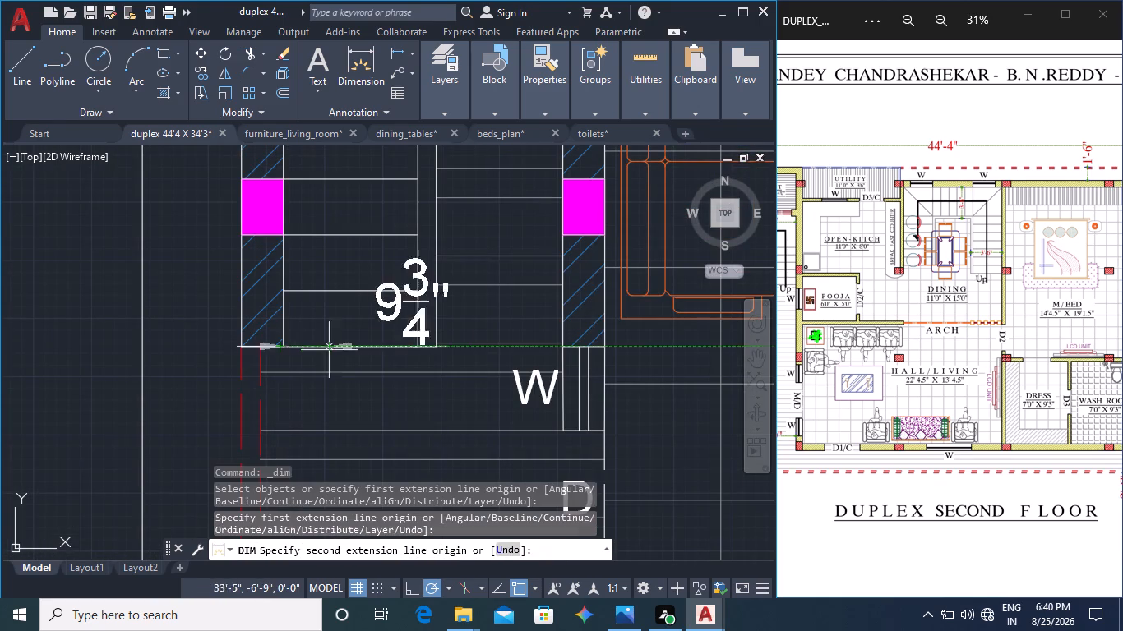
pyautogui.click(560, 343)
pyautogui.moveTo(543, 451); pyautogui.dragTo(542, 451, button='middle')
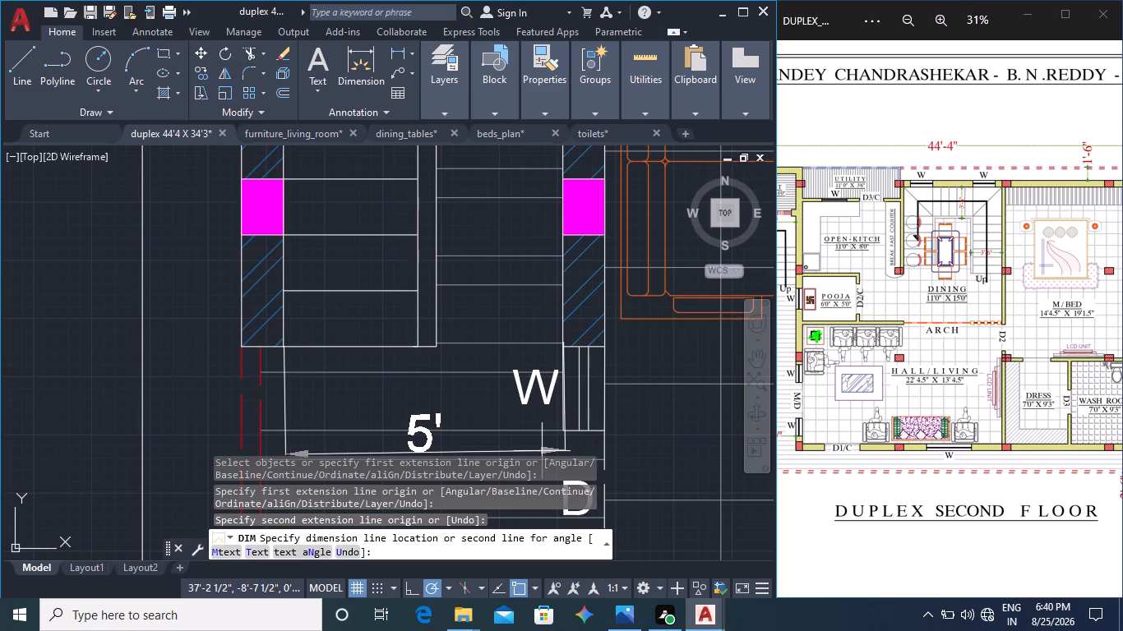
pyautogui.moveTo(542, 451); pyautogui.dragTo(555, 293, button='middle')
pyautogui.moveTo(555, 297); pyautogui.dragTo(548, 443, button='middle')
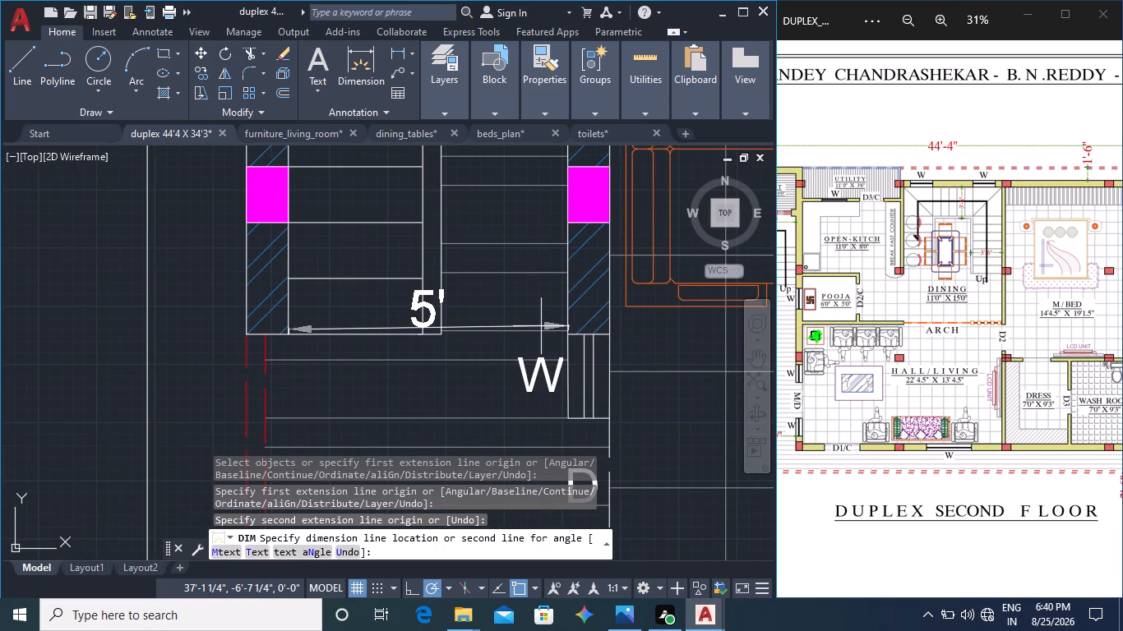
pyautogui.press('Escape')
# Dimension the clear width between the staircase walls from the lift's front wall corners, about 1'-8" below that wall.
pyautogui.middleClick(886, 336)
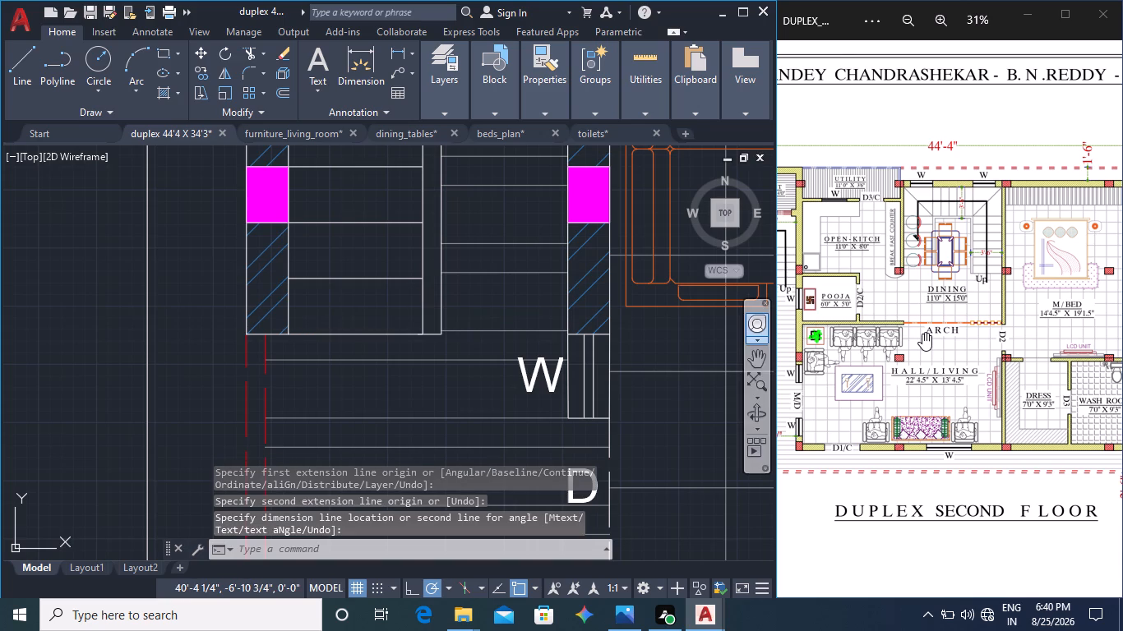
pyautogui.moveTo(831, 337); pyautogui.dragTo(898, 348, button='middle')
pyautogui.moveTo(406, 269); pyautogui.dragTo(415, 442, button='middle')
pyautogui.moveTo(469, 281); pyautogui.dragTo(475, 477, button='middle')
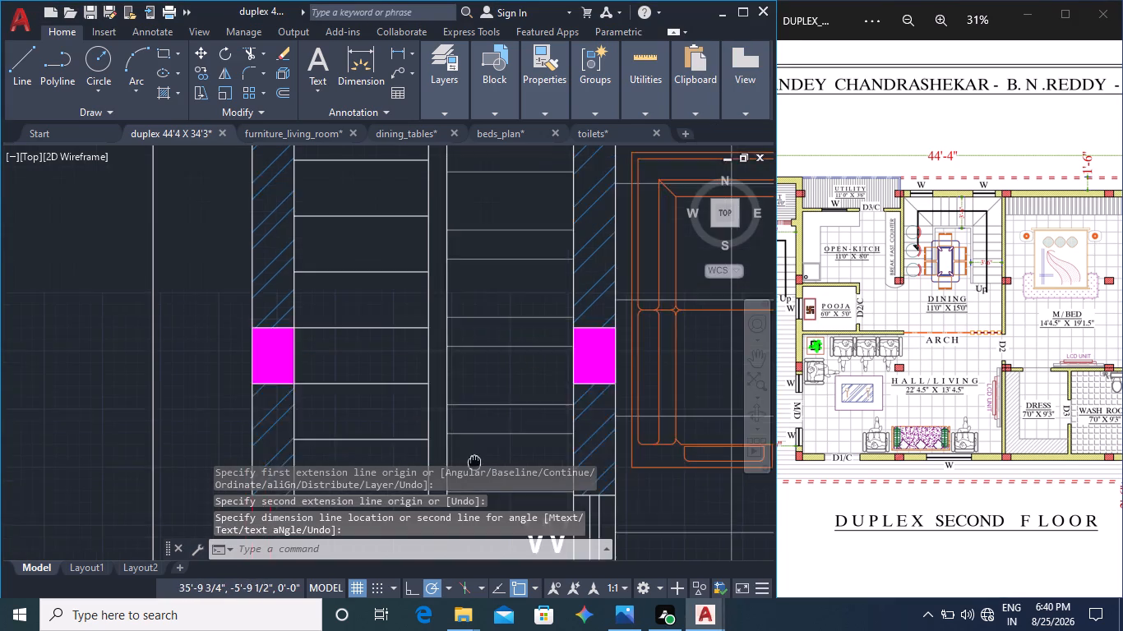
pyautogui.moveTo(501, 299); pyautogui.dragTo(497, 514, button='middle')
pyautogui.moveTo(519, 304); pyautogui.dragTo(521, 542, button='middle')
pyautogui.moveTo(492, 323); pyautogui.dragTo(503, 552, button='middle')
pyautogui.moveTo(514, 383); pyautogui.dragTo(511, 596, button='middle')
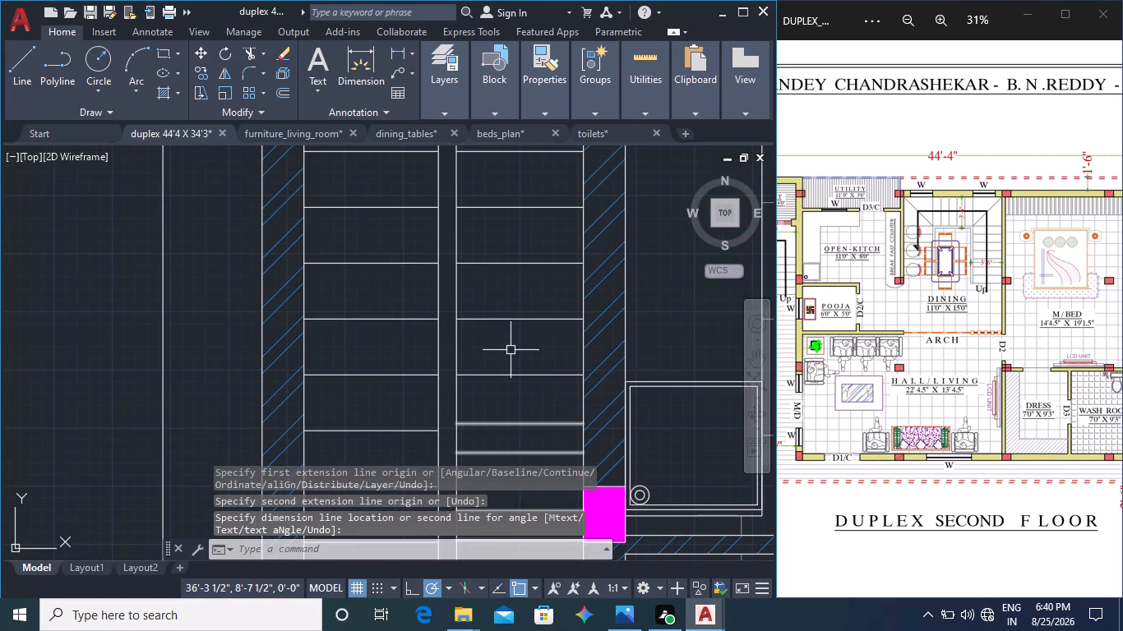
pyautogui.moveTo(520, 373); pyautogui.dragTo(522, 598, button='middle')
pyautogui.moveTo(496, 385); pyautogui.dragTo(502, 270, button='middle')
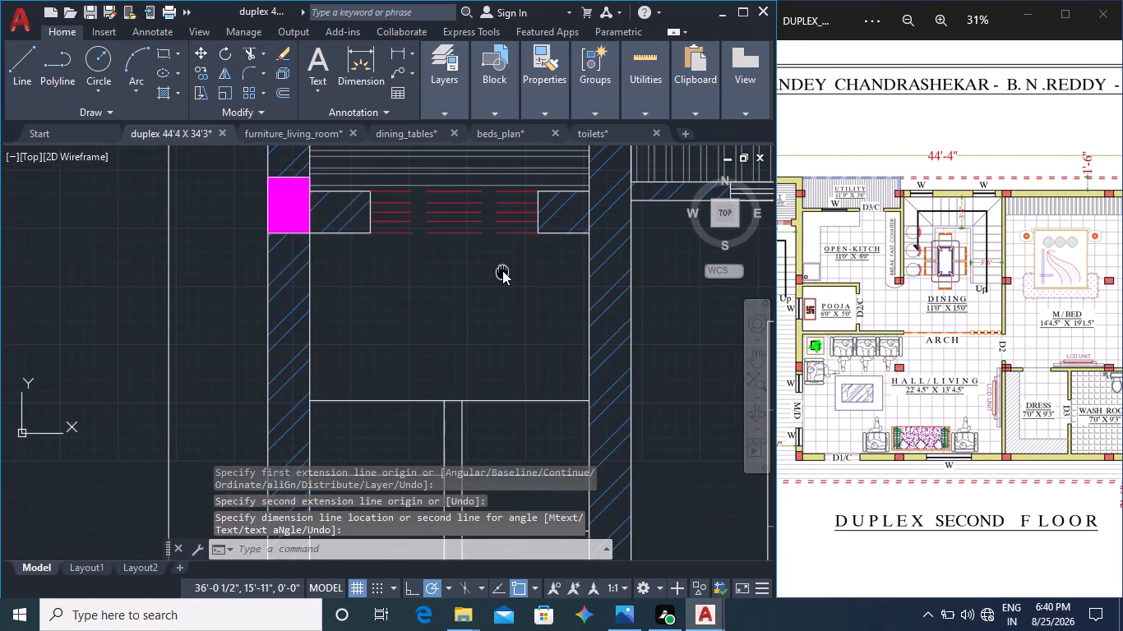
pyautogui.click(358, 60)
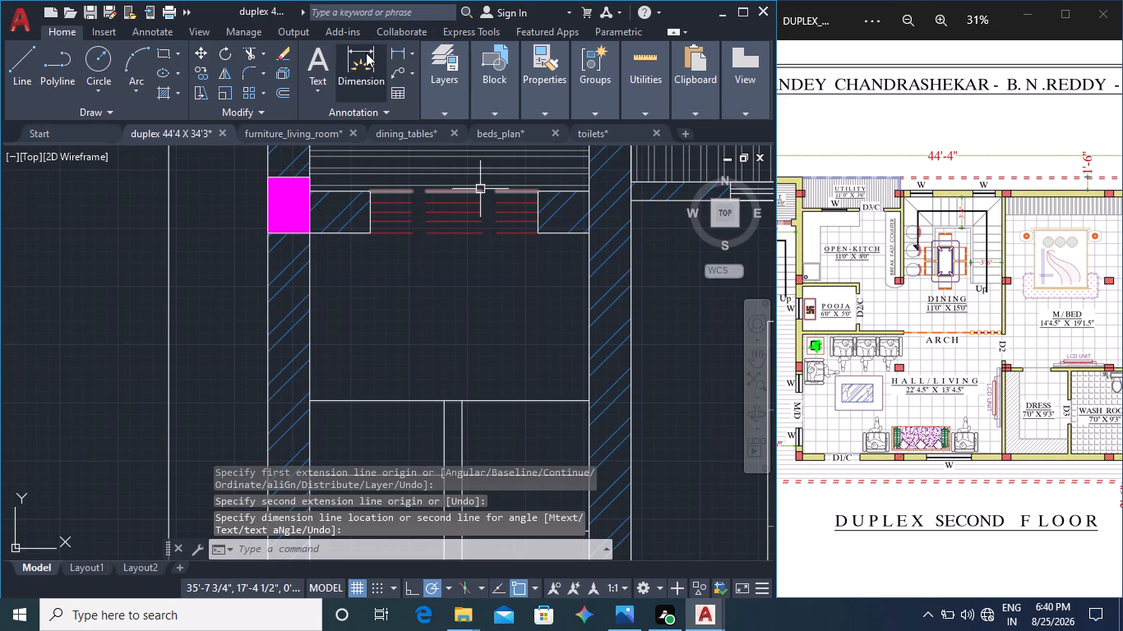
pyautogui.click(310, 234)
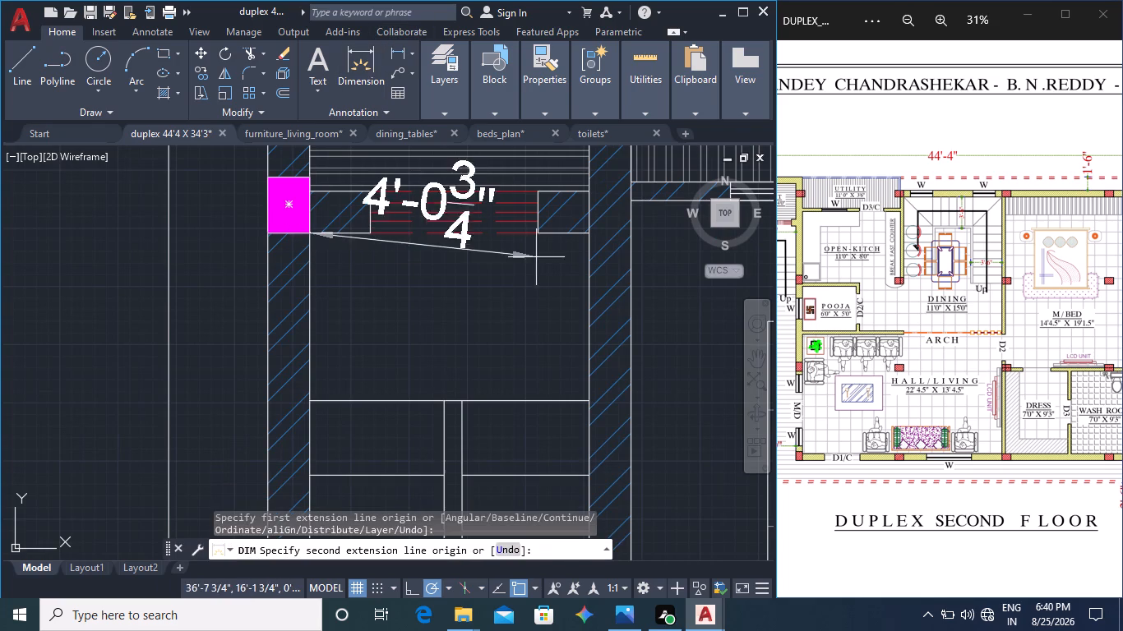
pyautogui.click(585, 236)
pyautogui.click(560, 325)
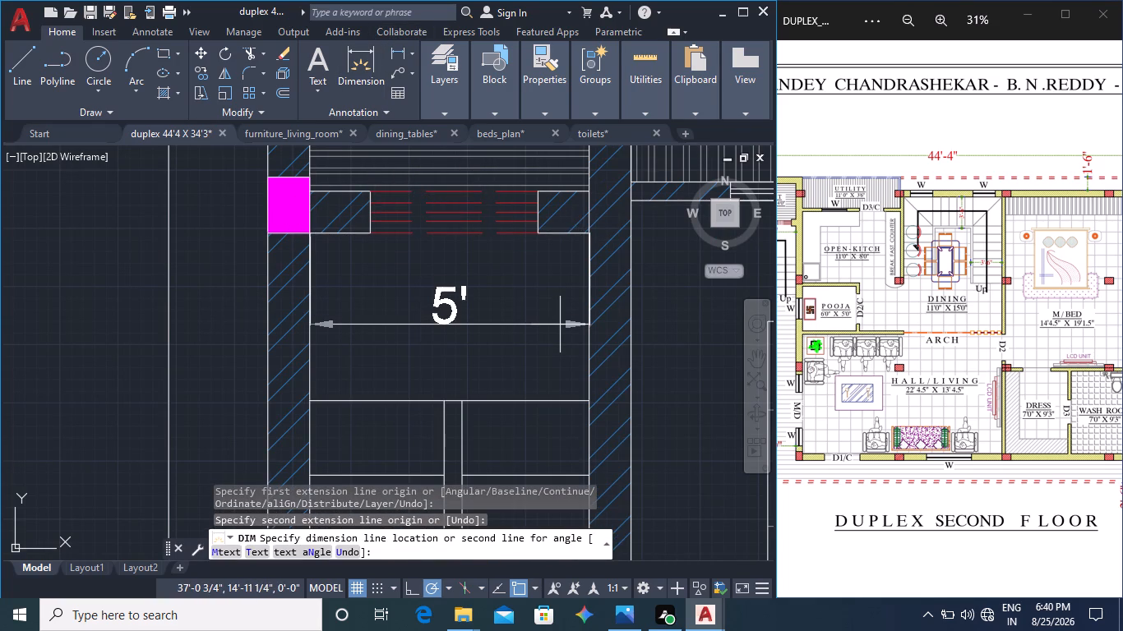
pyautogui.press('Escape')
# Shift the staircase width dimension about 8" closer to the lift's front wall.
pyautogui.moveTo(547, 366); pyautogui.dragTo(553, 283, button='middle')
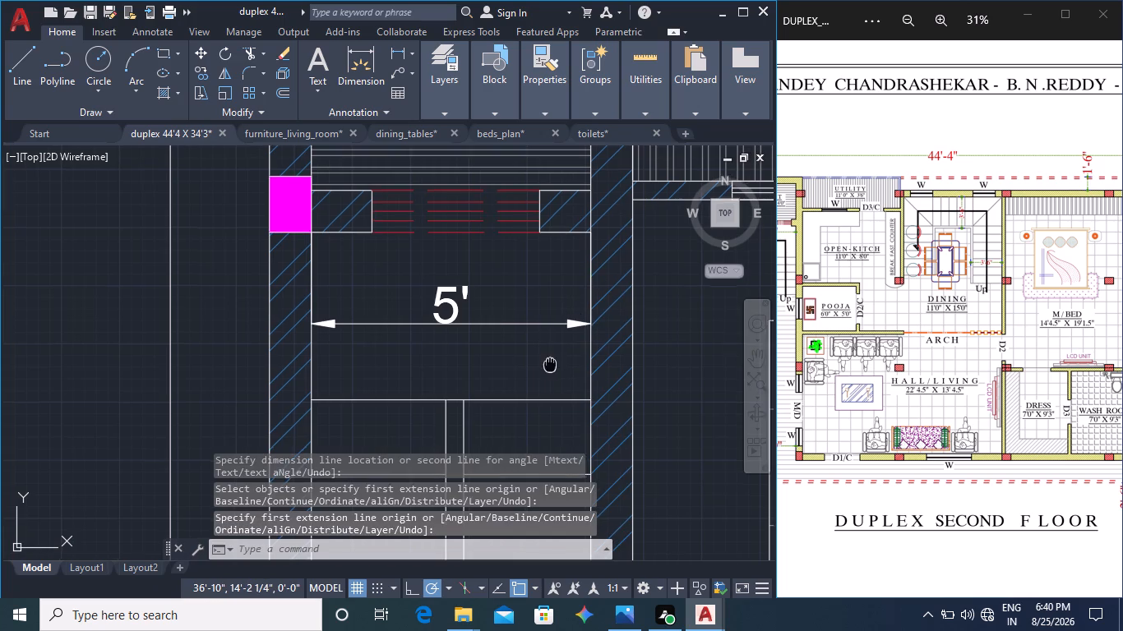
pyautogui.click(464, 228)
pyautogui.click(456, 223)
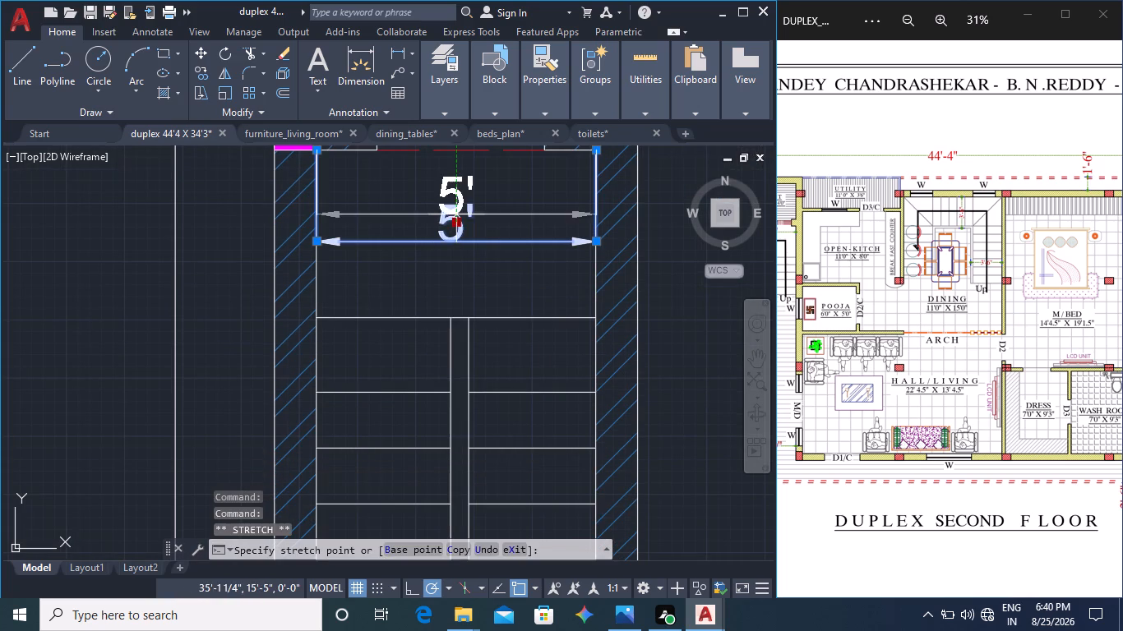
pyautogui.click(458, 205)
pyautogui.press('Escape')
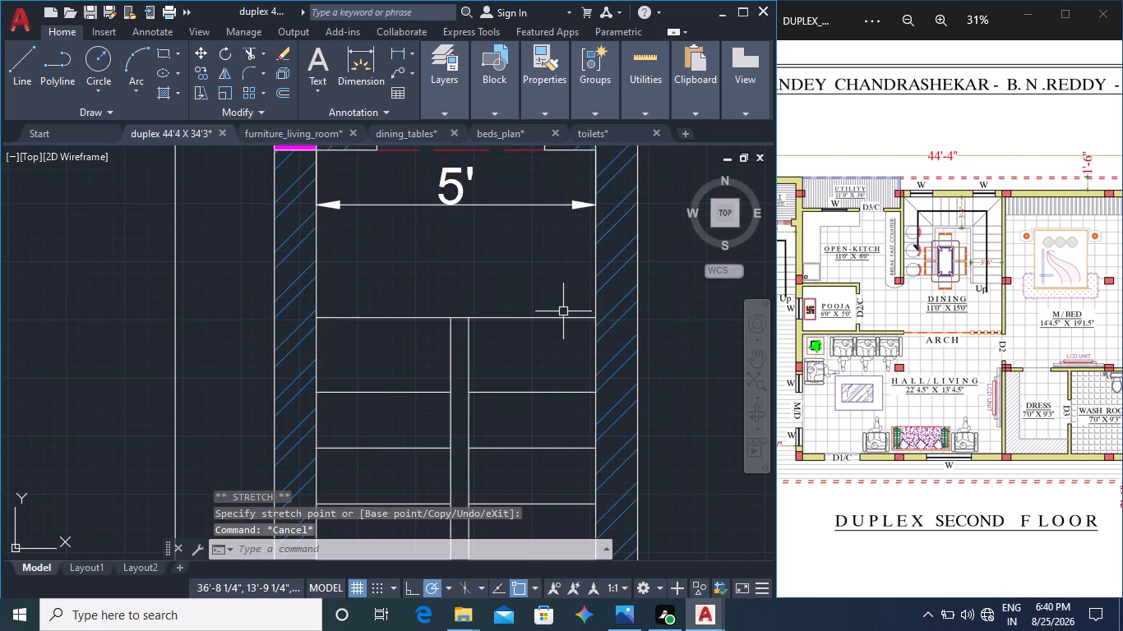
# Draw the staircase direction polyline about 6' up the left flight, 2'-6" across the landing and 3'-11" down the right flight.
pyautogui.middleClick(885, 329)
pyautogui.moveTo(830, 330); pyautogui.dragTo(868, 330, button='middle')
pyautogui.moveTo(437, 380); pyautogui.dragTo(434, 380, button='middle')
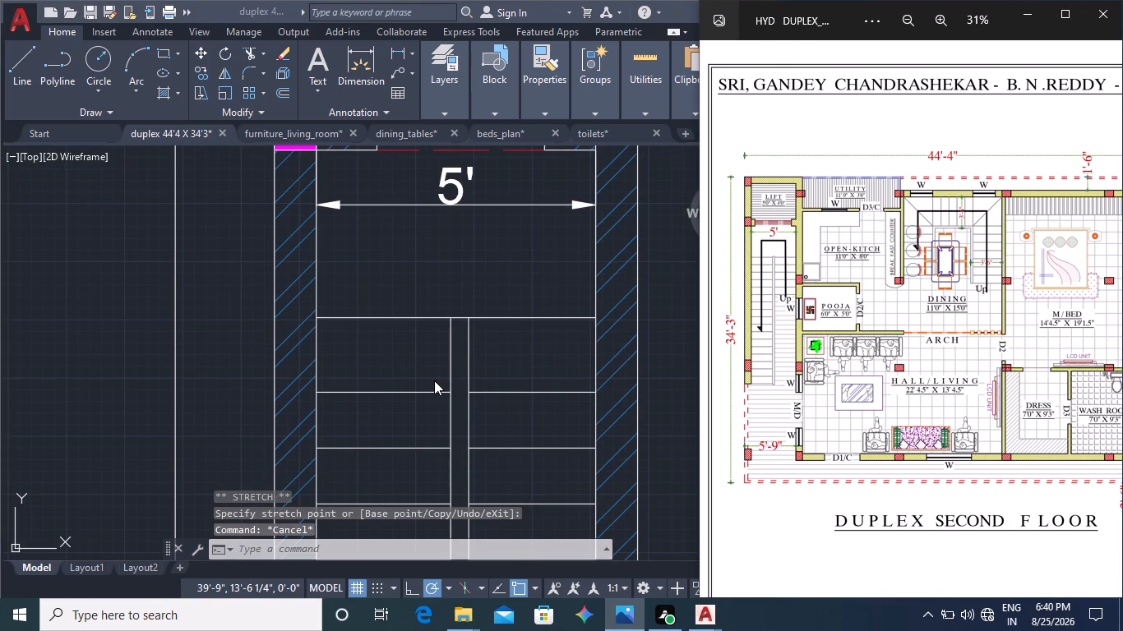
pyautogui.moveTo(434, 380); pyautogui.dragTo(436, 348, button='middle')
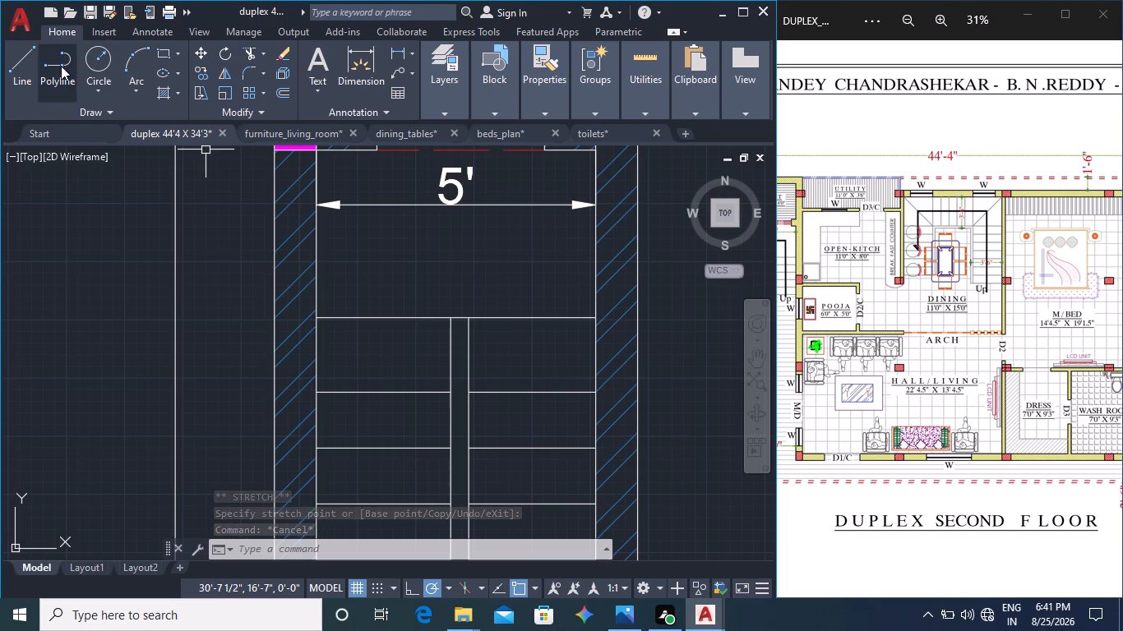
pyautogui.click(61, 66)
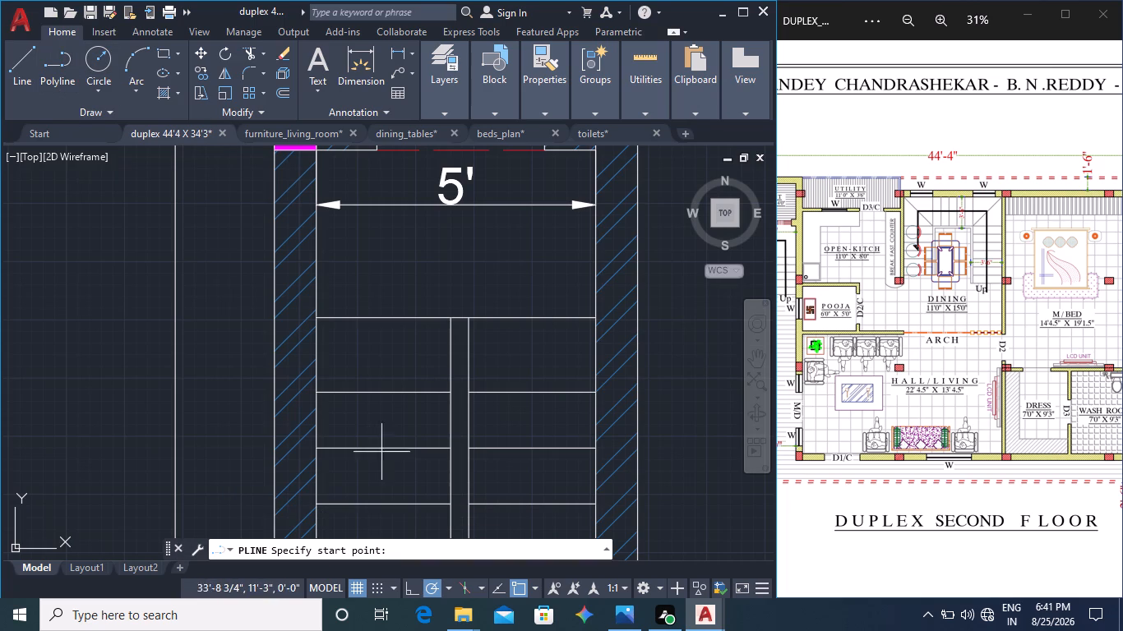
pyautogui.moveTo(406, 440); pyautogui.dragTo(421, 358, button='middle')
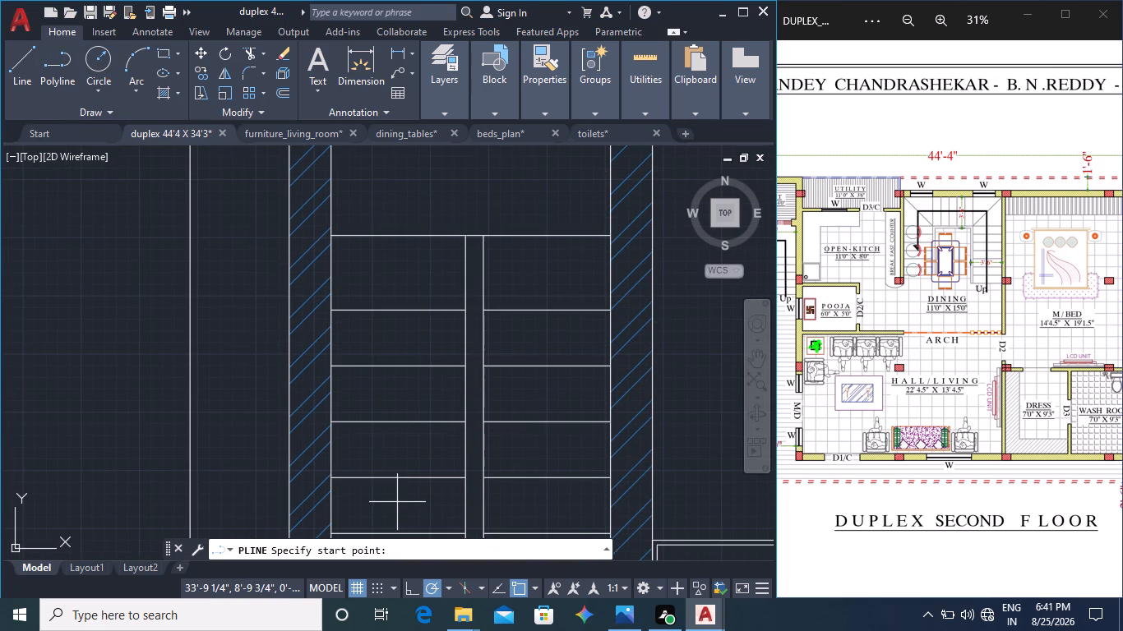
pyautogui.click(397, 502)
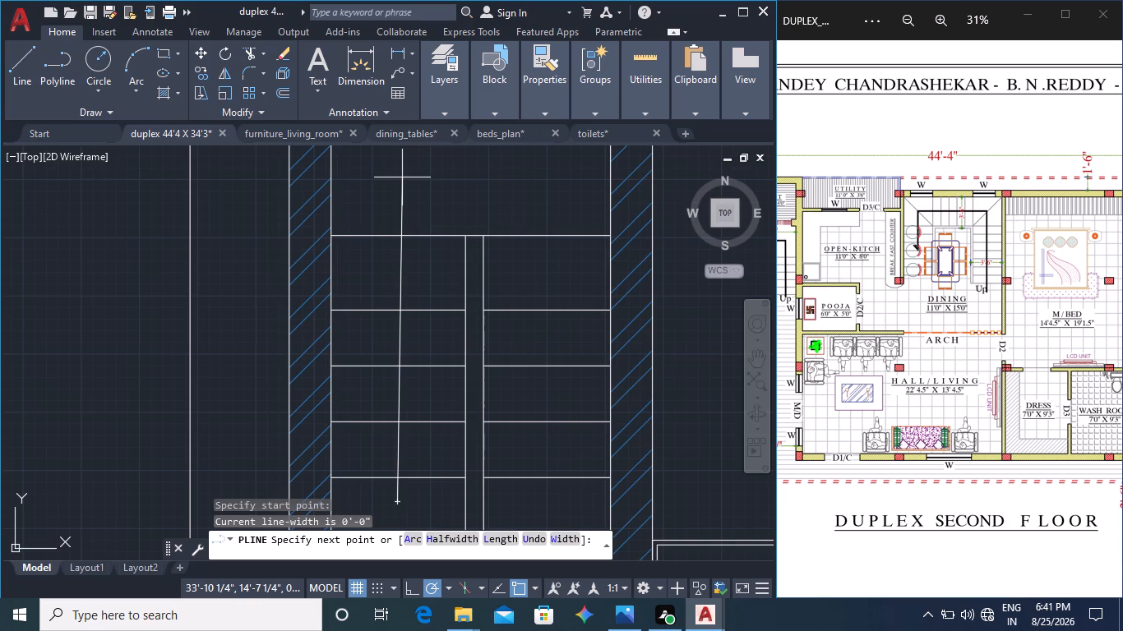
pyautogui.click(397, 169)
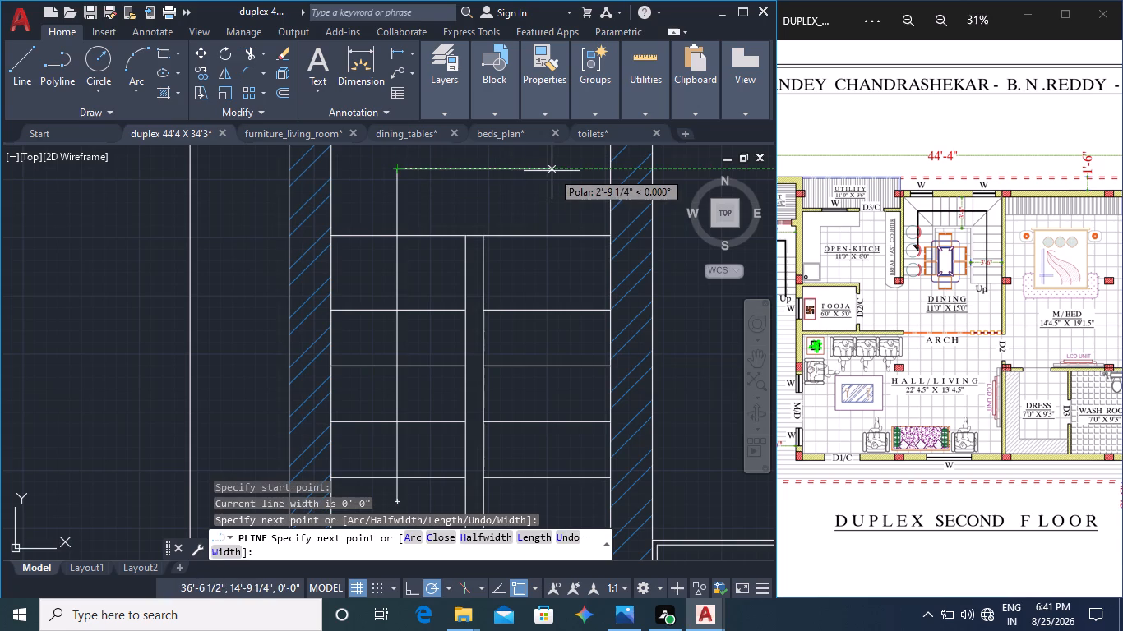
pyautogui.click(538, 168)
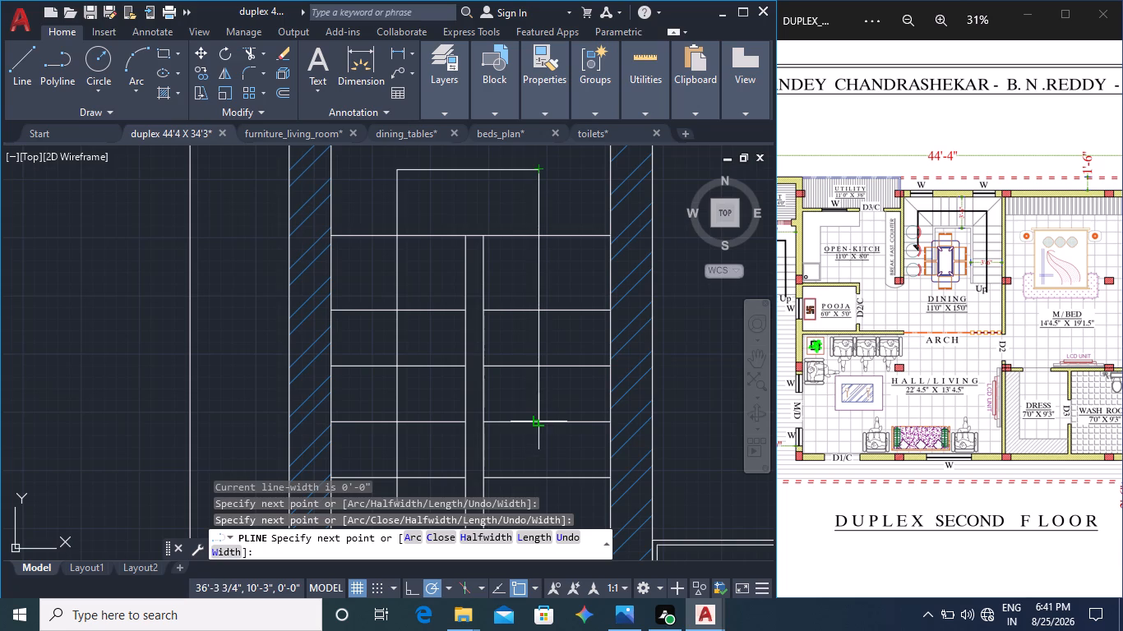
pyautogui.press('F8')
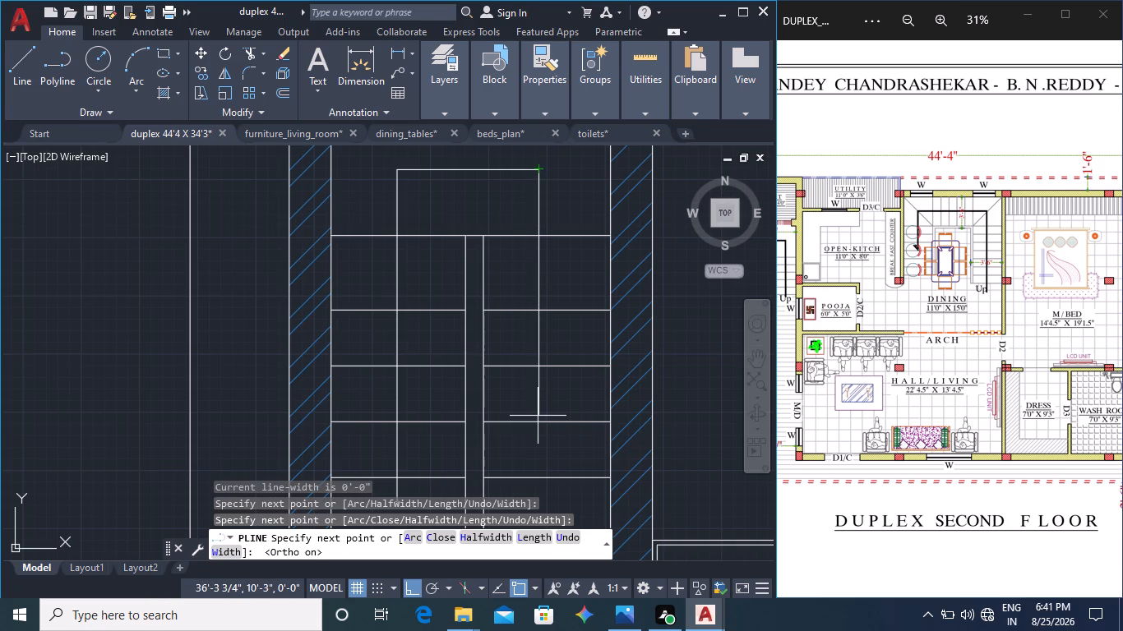
pyautogui.click(540, 386)
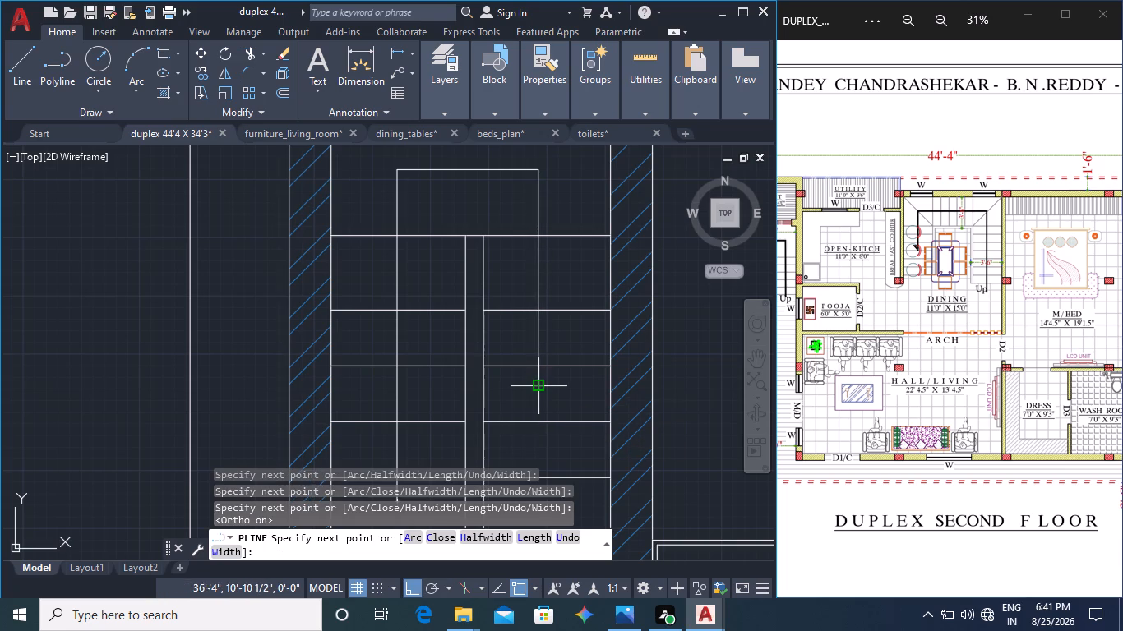
pyautogui.click(541, 387)
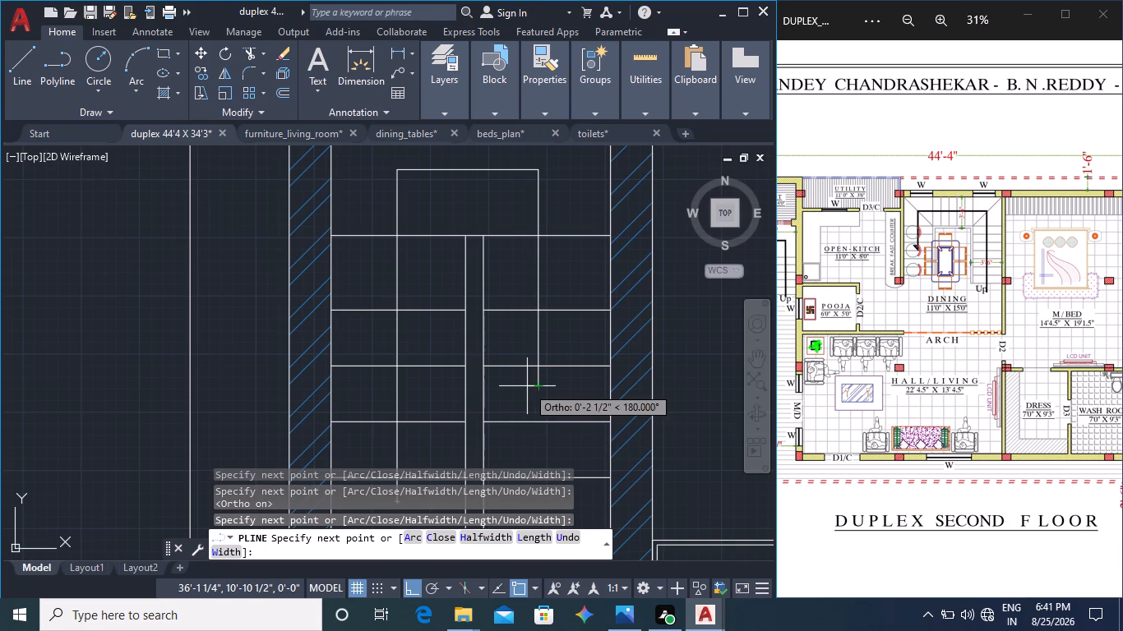
pyautogui.press('Escape')
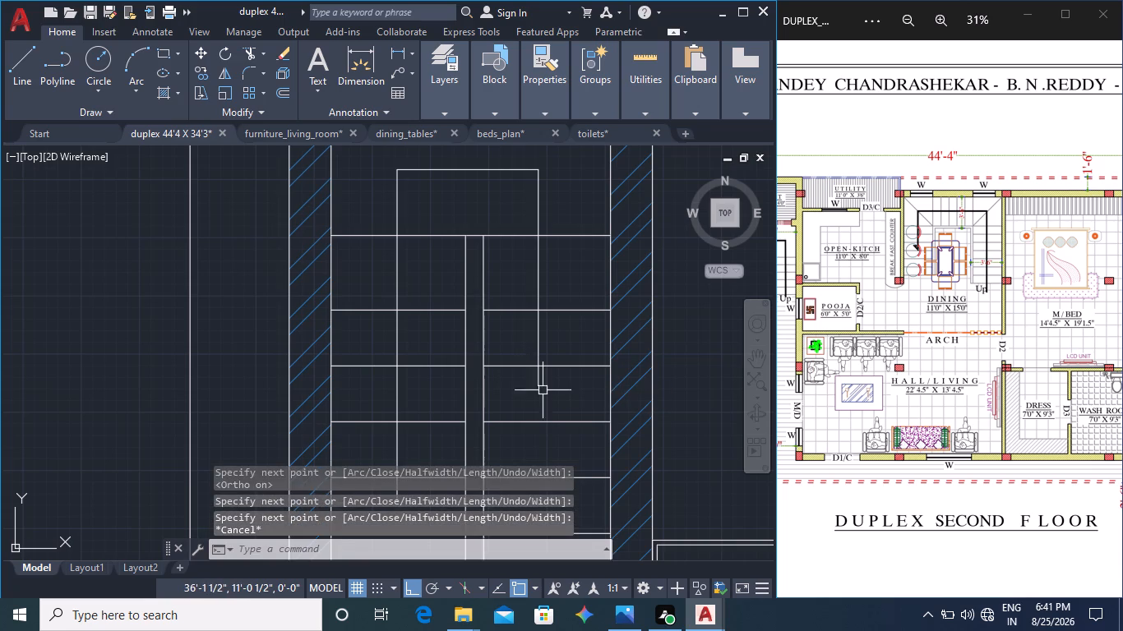
# Draw one arrowhead stroke from the direction polyline's right-flight end, slanting up to the left about 2 1/2" in height.
pyautogui.scroll(3, 545, 386)
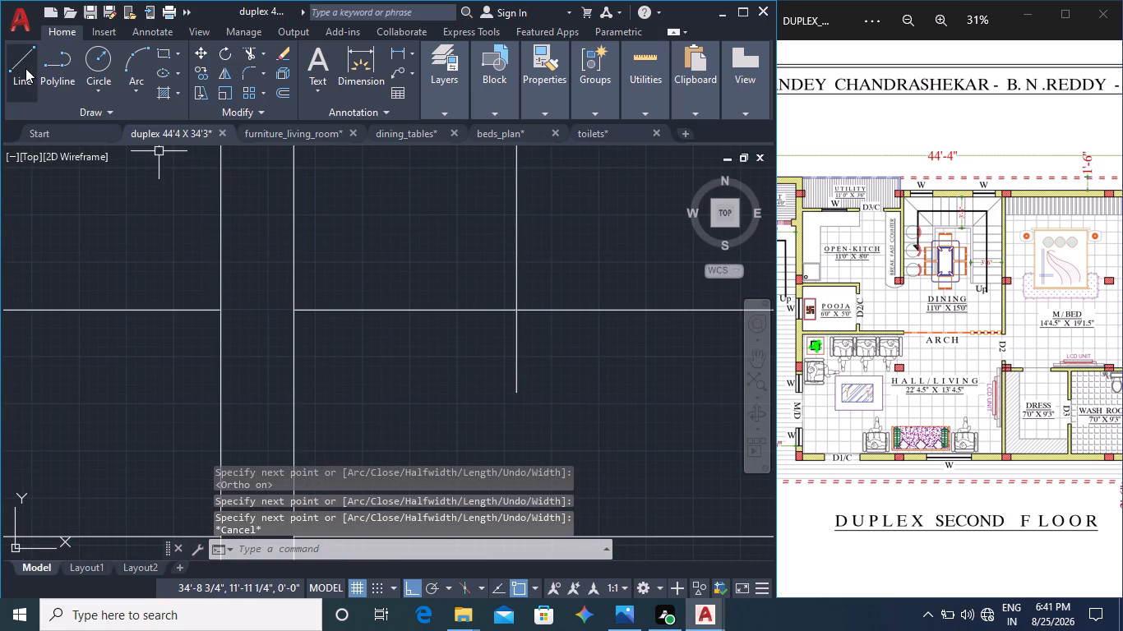
pyautogui.click(25, 68)
pyautogui.click(520, 395)
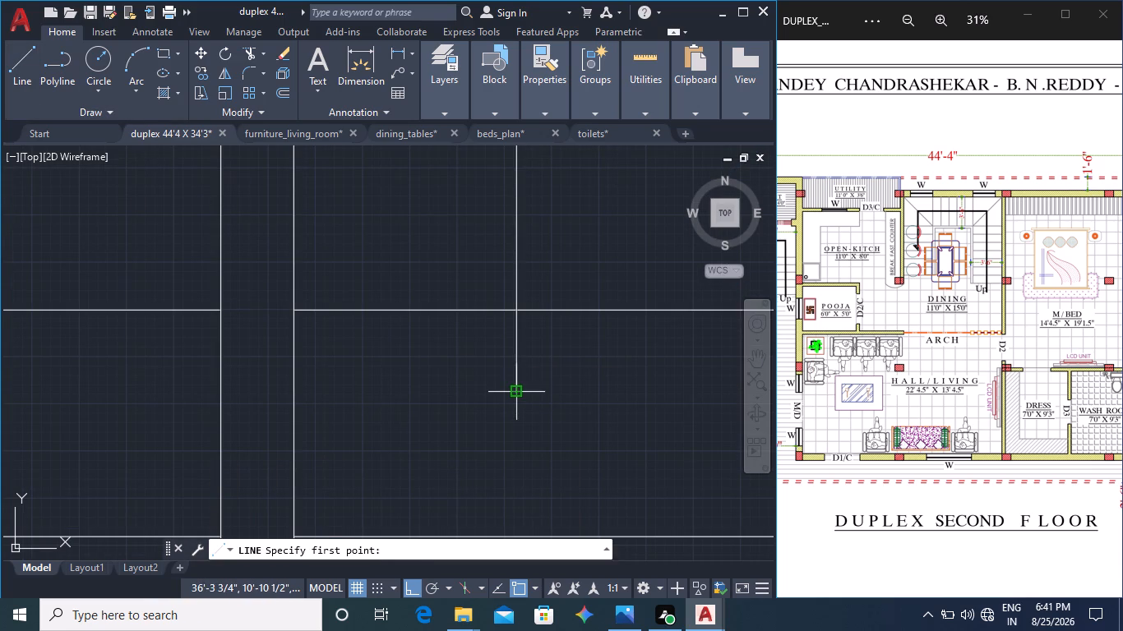
pyautogui.press('F8')
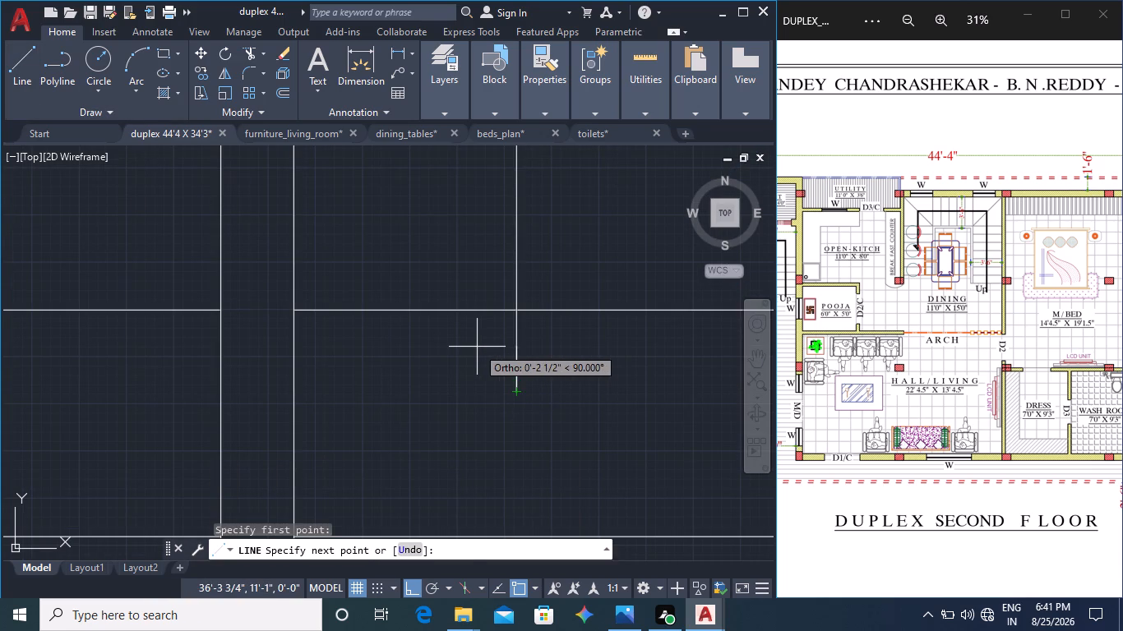
pyautogui.click(477, 347)
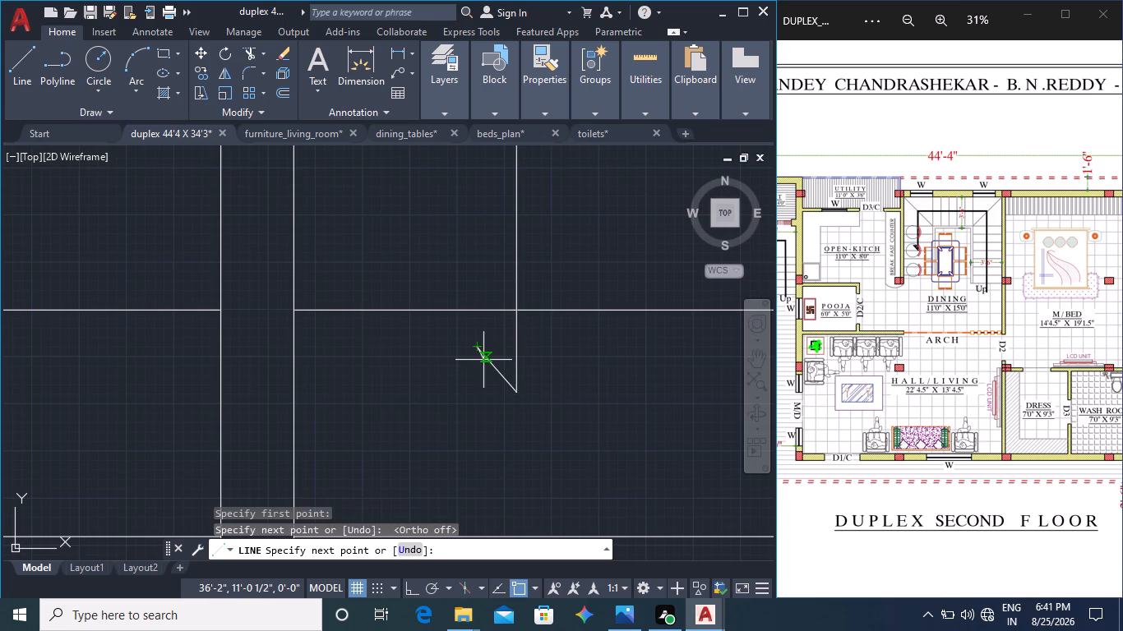
pyautogui.press('Escape')
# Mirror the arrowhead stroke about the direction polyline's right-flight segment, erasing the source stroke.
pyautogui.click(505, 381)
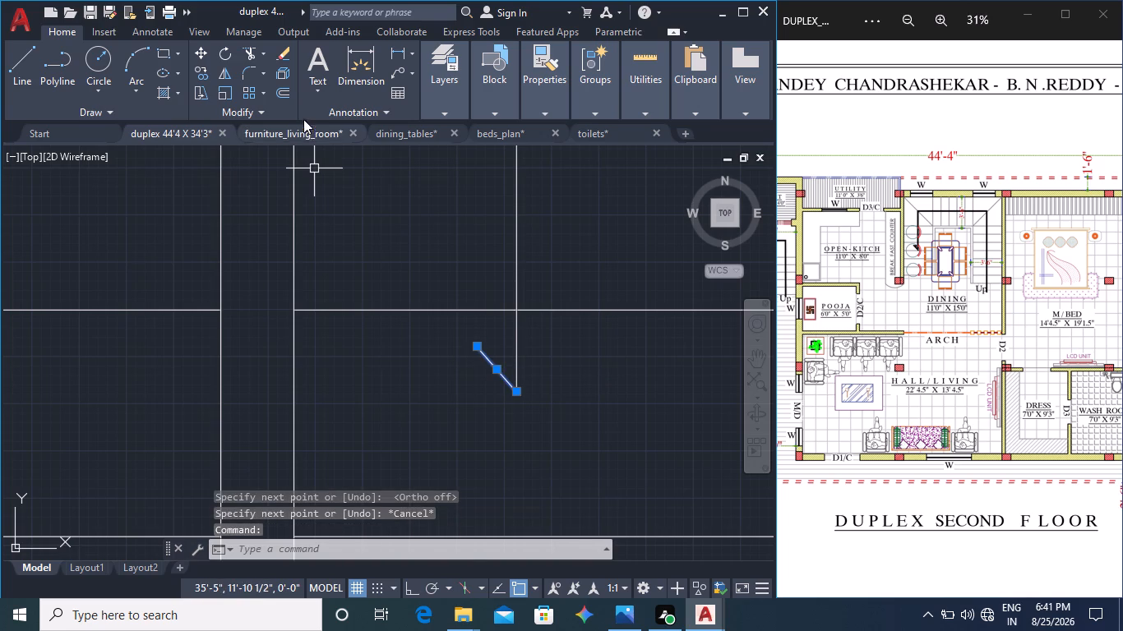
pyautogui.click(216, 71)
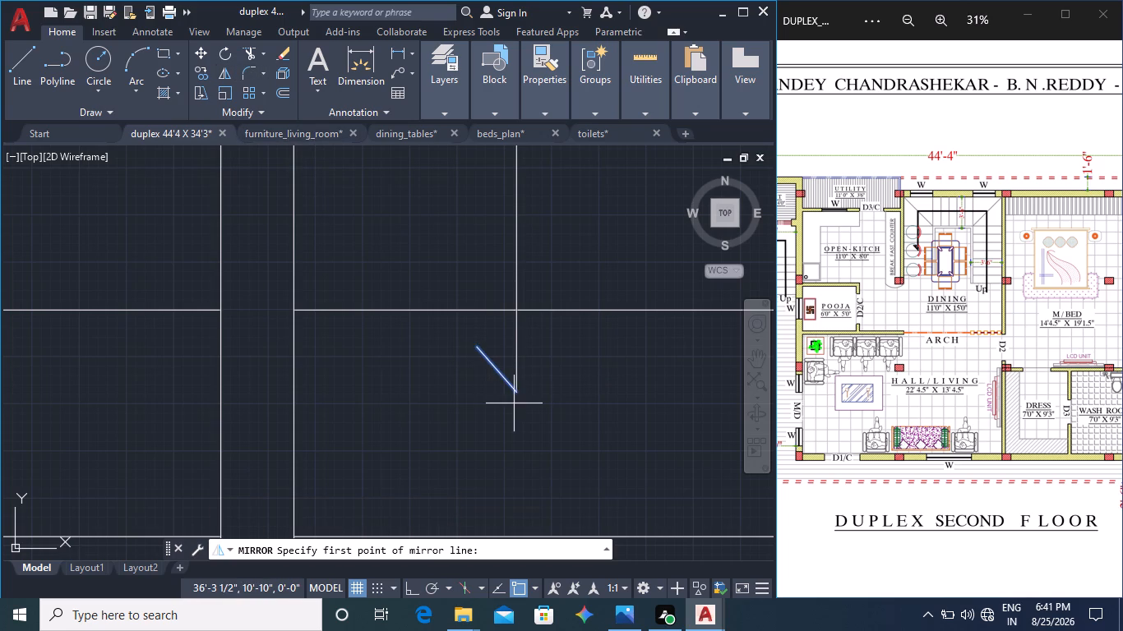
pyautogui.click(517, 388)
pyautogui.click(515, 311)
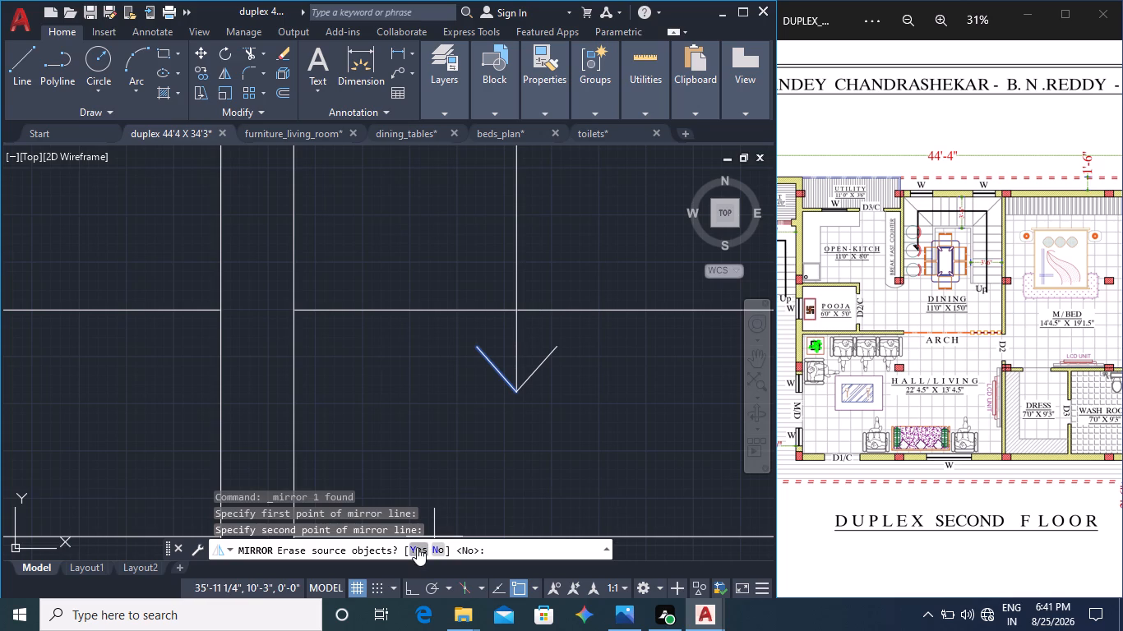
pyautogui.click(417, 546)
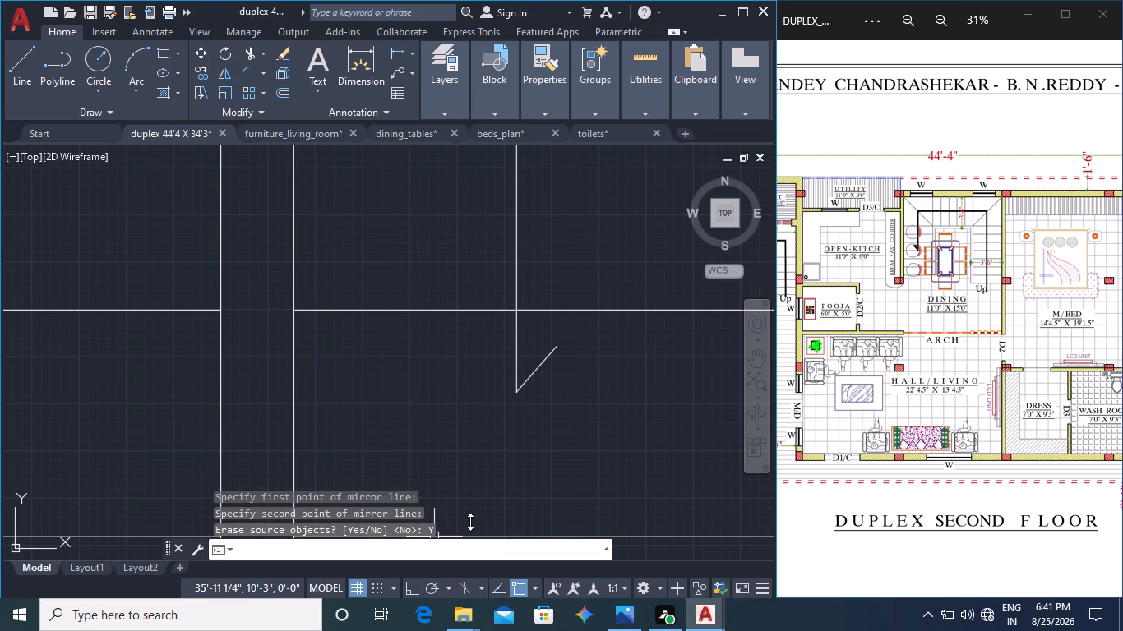
# Mirror the arrowhead stroke about the direction polyline's right-flight segment, keeping the source to complete the arrowhead.
pyautogui.click(543, 371)
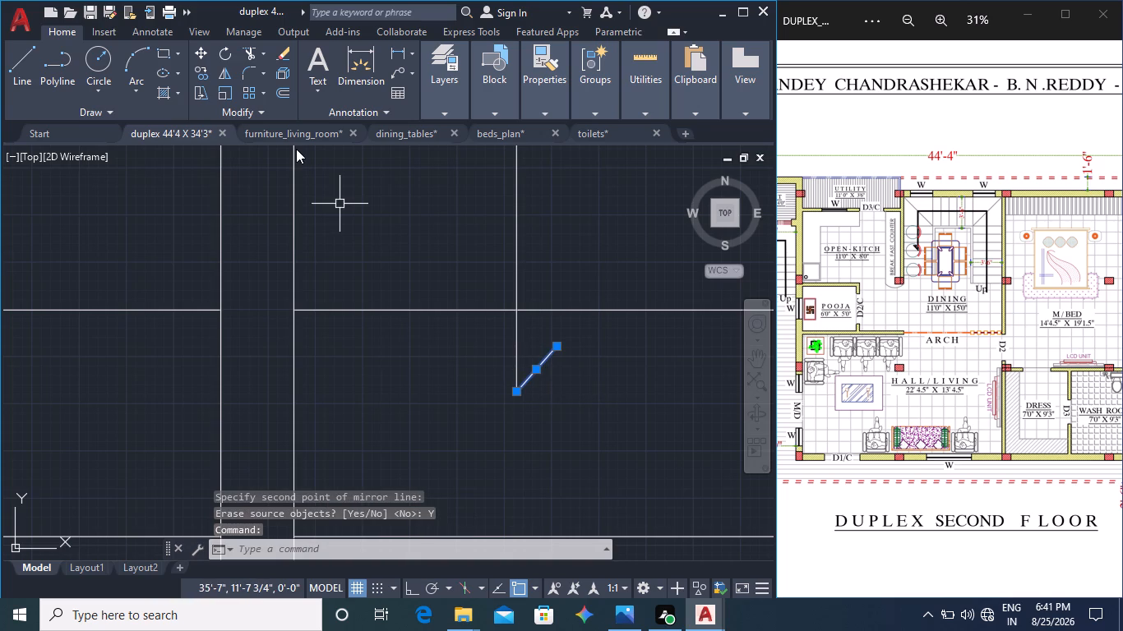
pyautogui.click(225, 73)
pyautogui.click(518, 390)
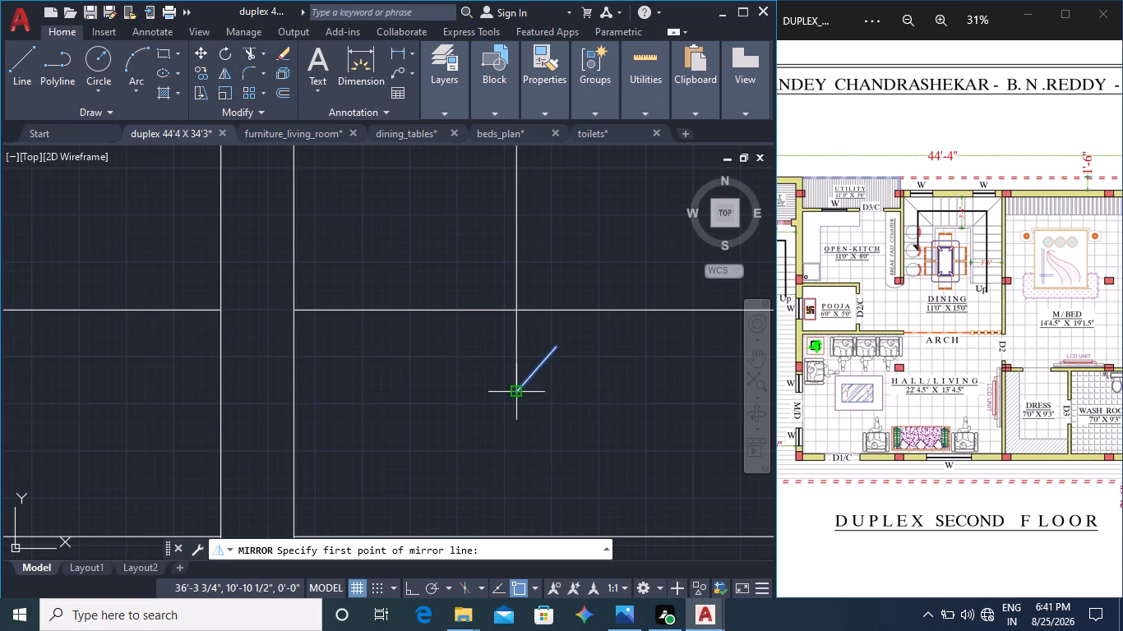
pyautogui.click(518, 311)
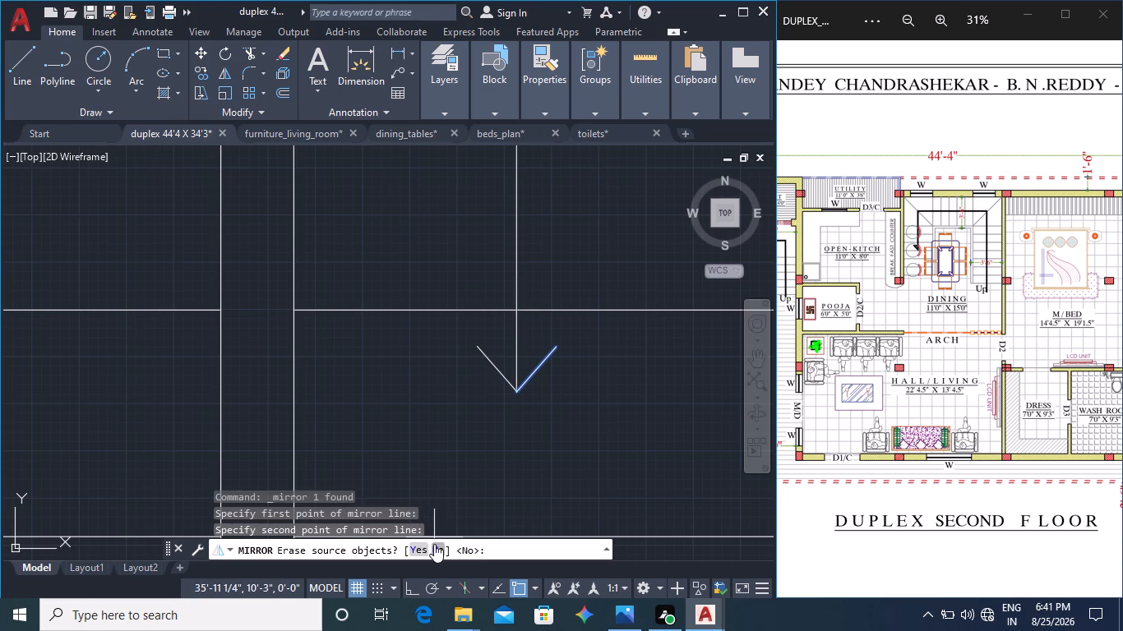
pyautogui.click(434, 544)
# Join the arrowhead strokes and the staircase direction polyline using the Join command.
pyautogui.scroll(-1, 581, 387)
pyautogui.click(576, 402)
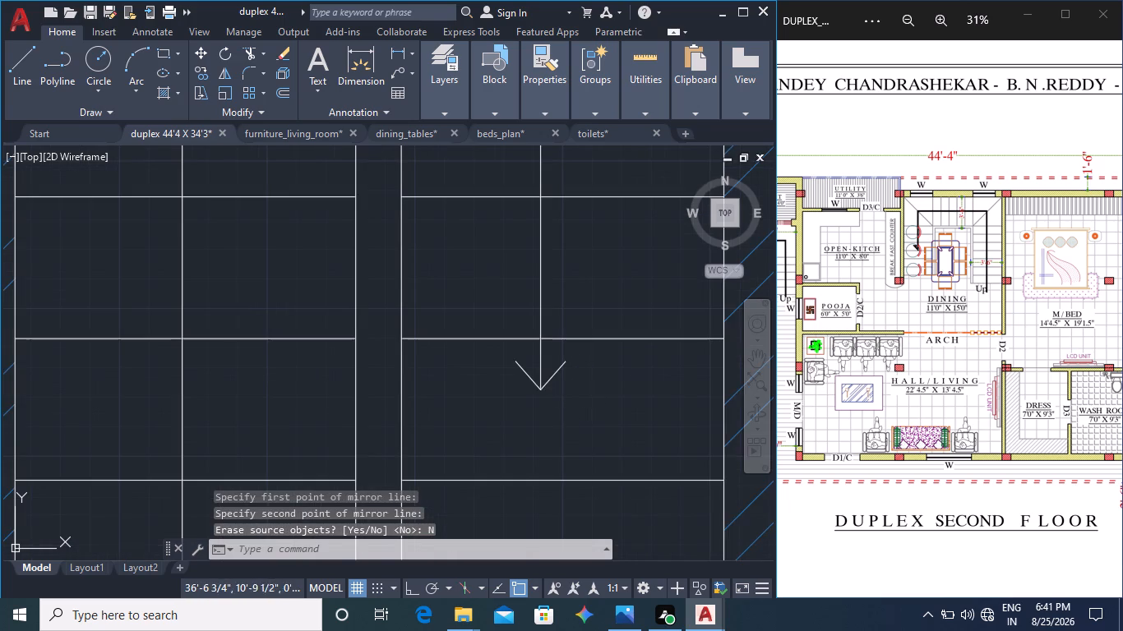
pyautogui.click(508, 361)
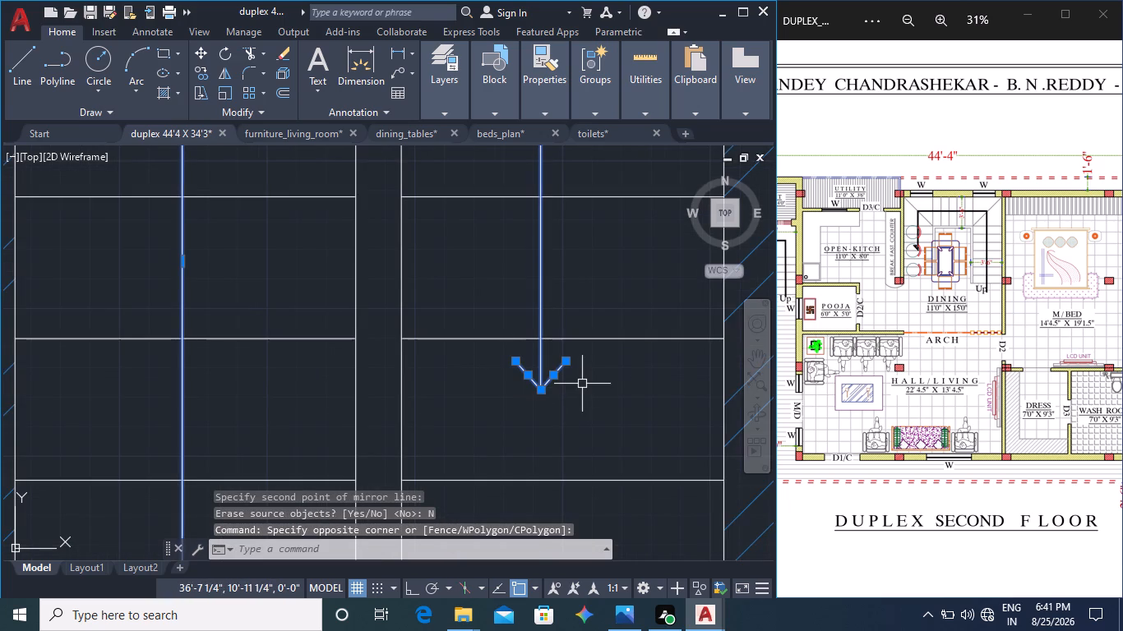
pyautogui.write('JOI')
pyautogui.press('Return')
pyautogui.scroll(-1, 582, 384)
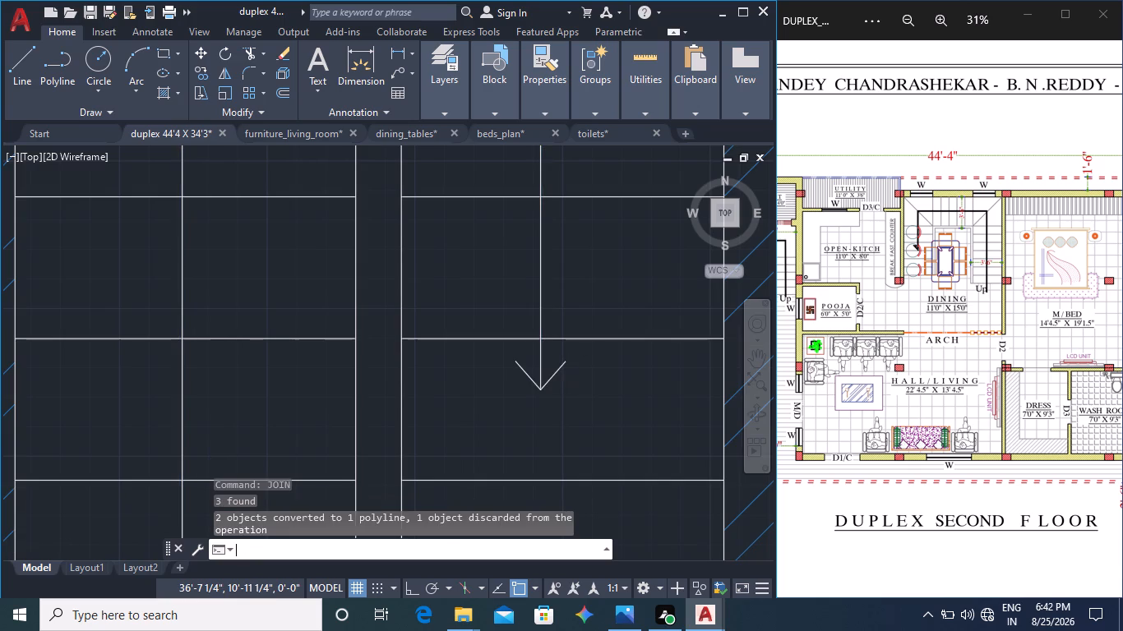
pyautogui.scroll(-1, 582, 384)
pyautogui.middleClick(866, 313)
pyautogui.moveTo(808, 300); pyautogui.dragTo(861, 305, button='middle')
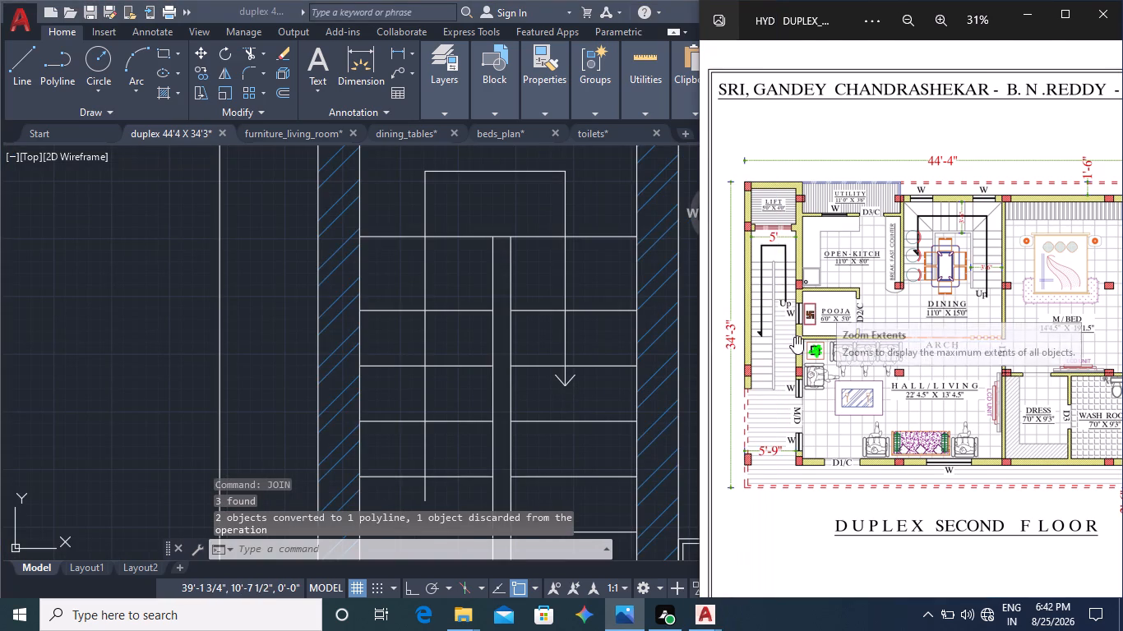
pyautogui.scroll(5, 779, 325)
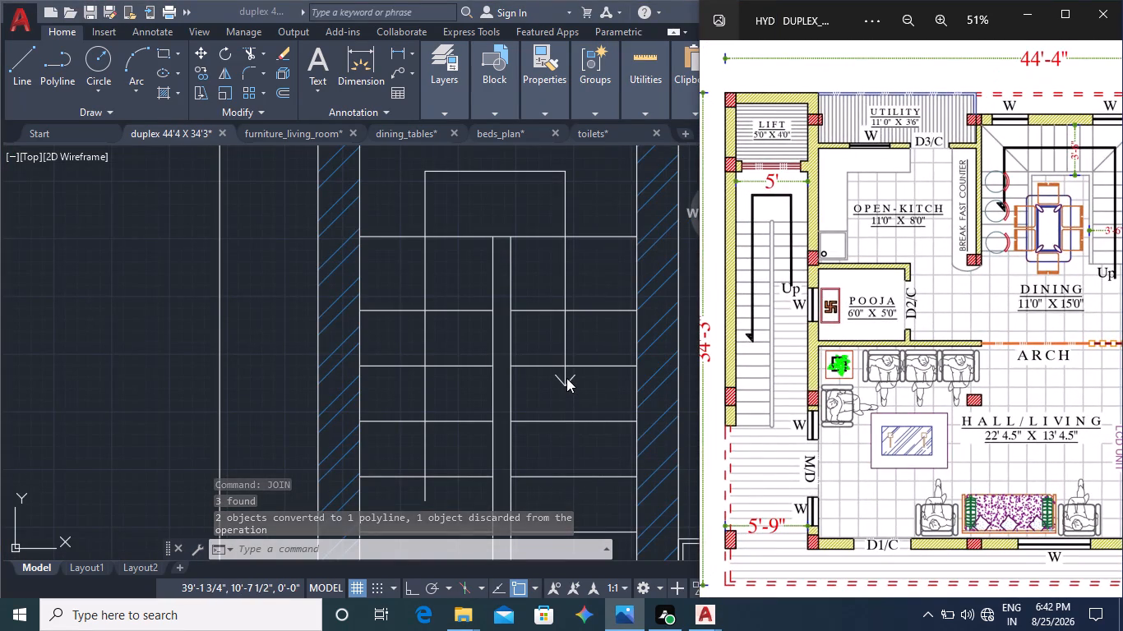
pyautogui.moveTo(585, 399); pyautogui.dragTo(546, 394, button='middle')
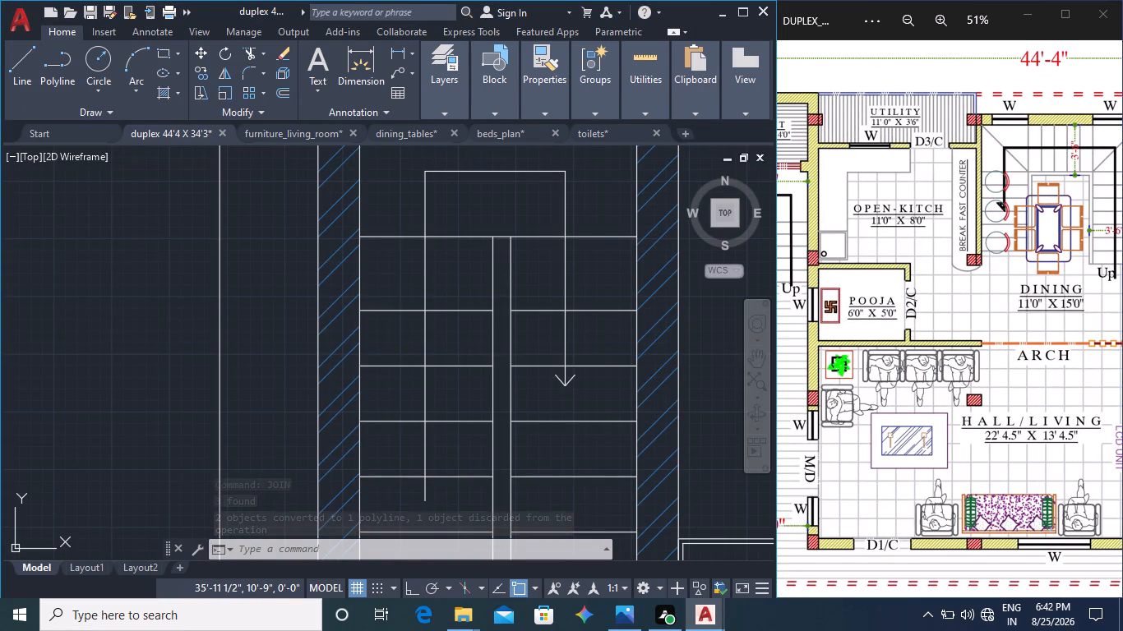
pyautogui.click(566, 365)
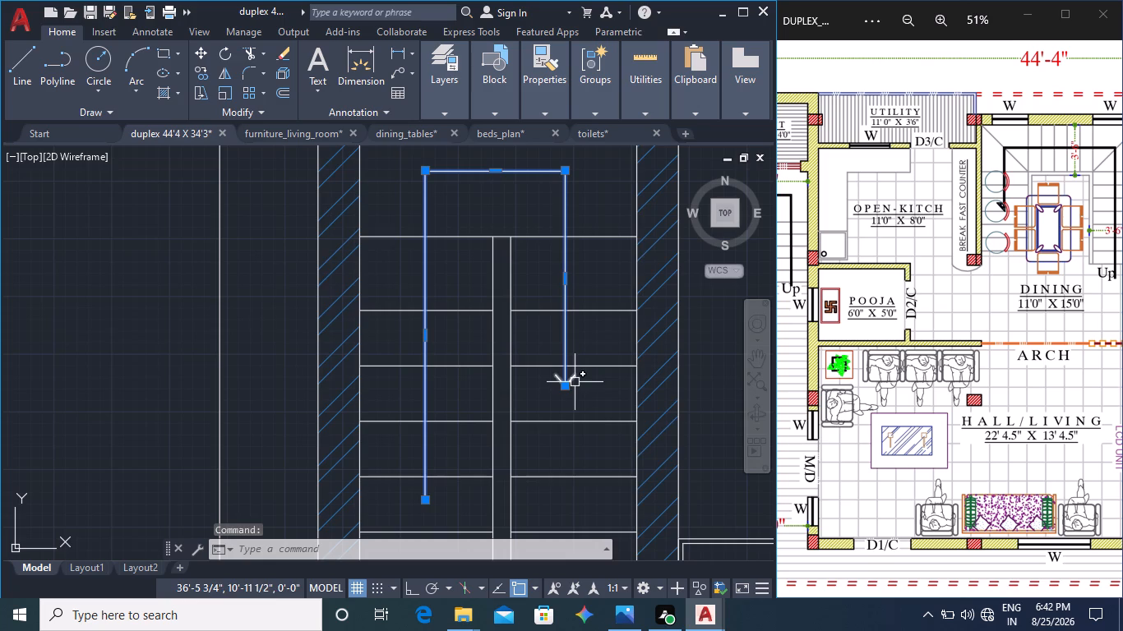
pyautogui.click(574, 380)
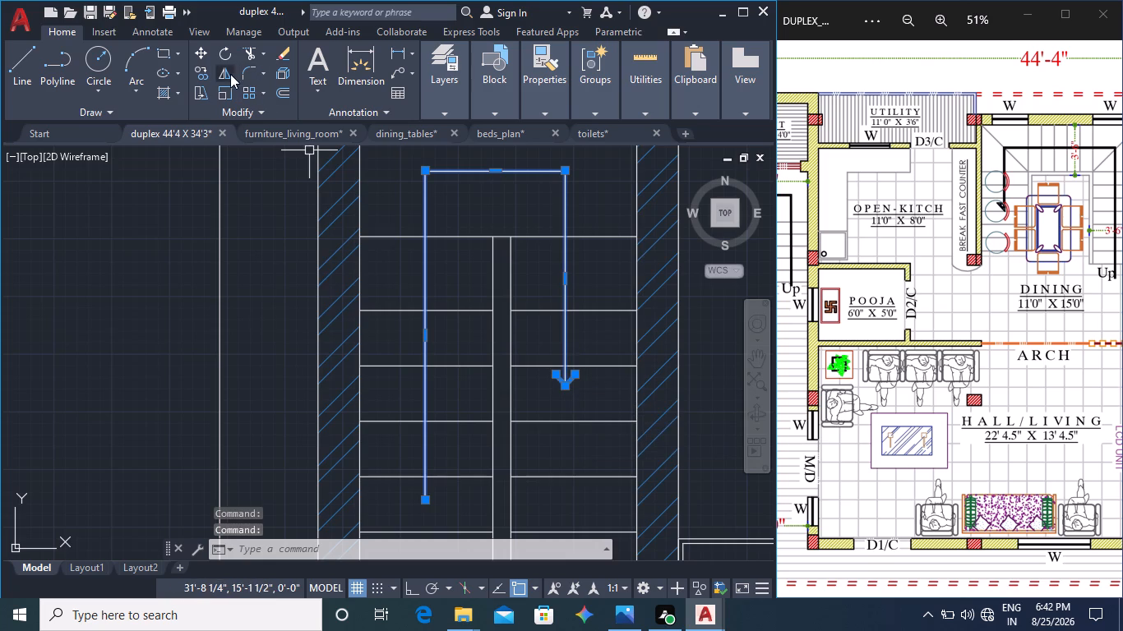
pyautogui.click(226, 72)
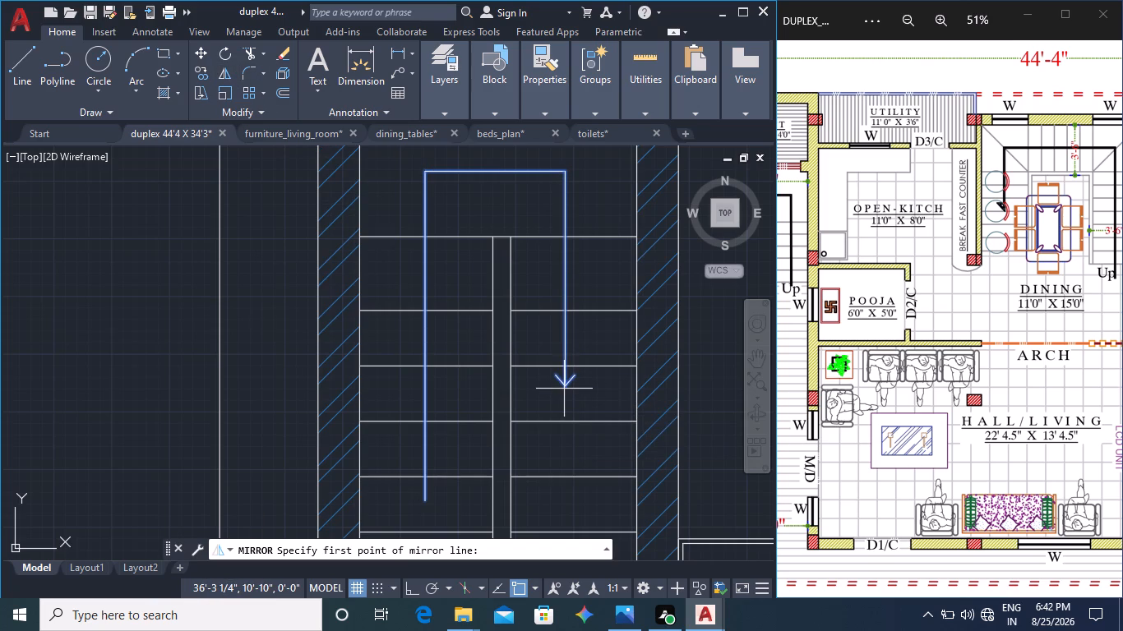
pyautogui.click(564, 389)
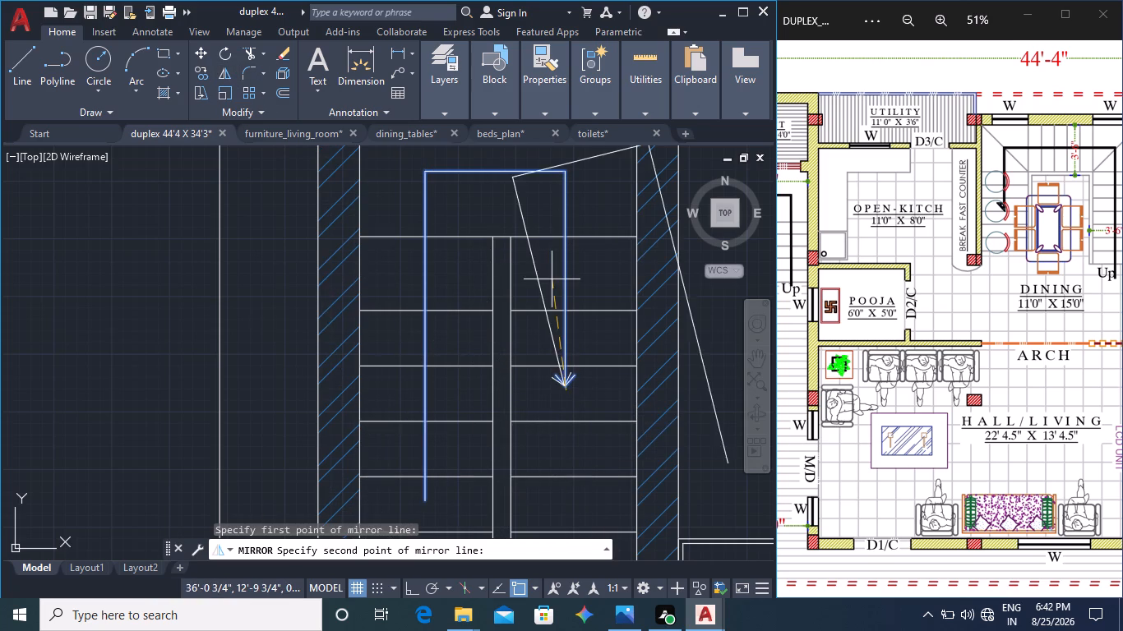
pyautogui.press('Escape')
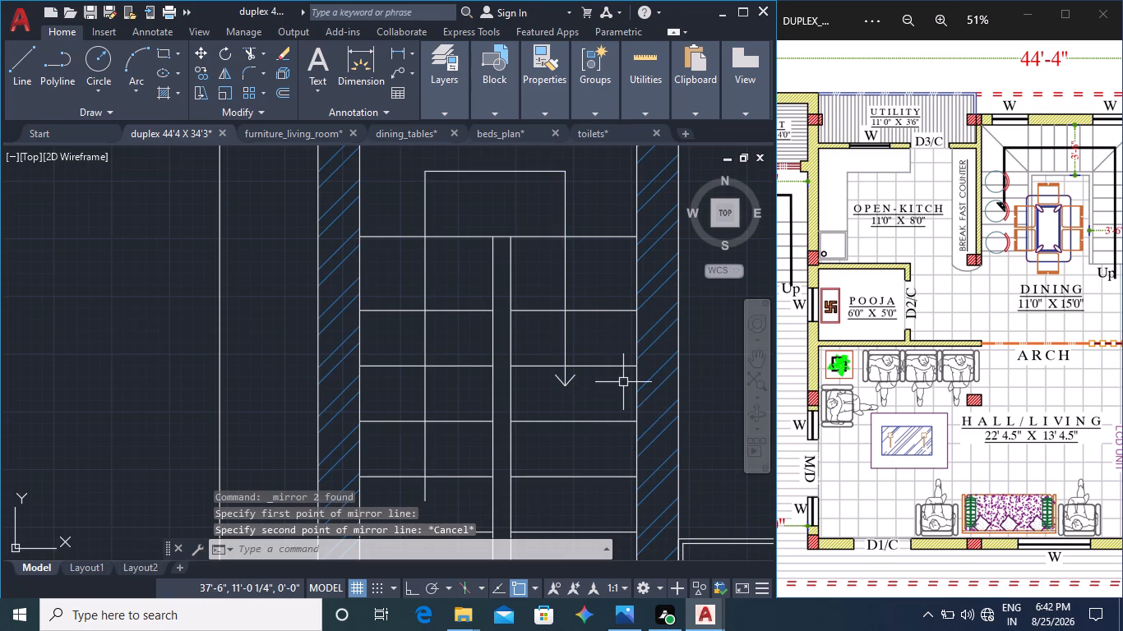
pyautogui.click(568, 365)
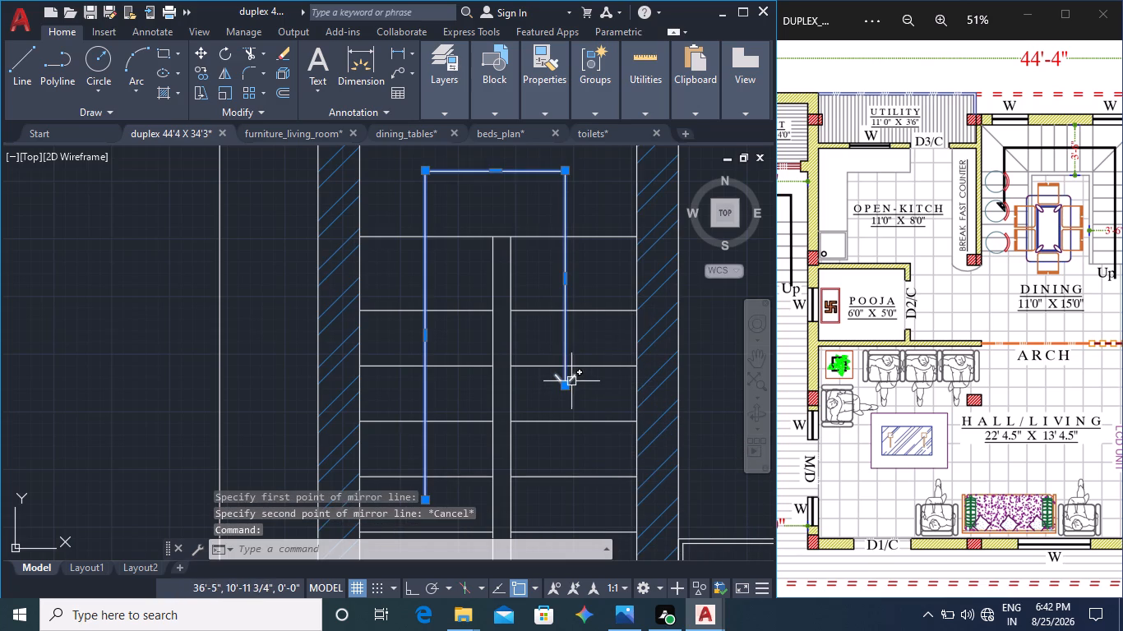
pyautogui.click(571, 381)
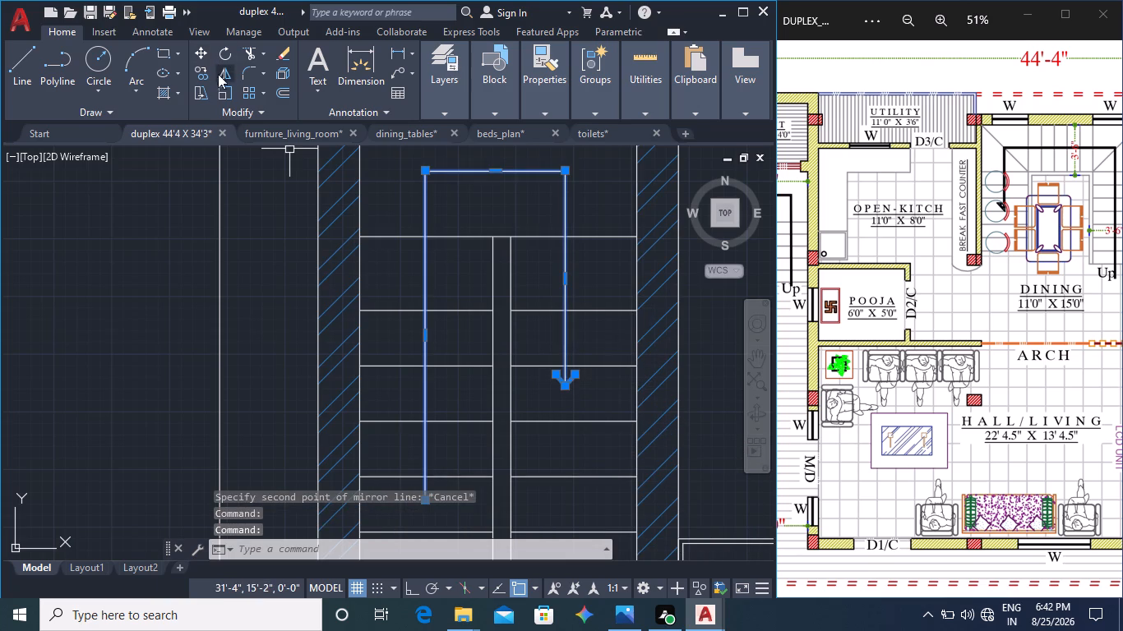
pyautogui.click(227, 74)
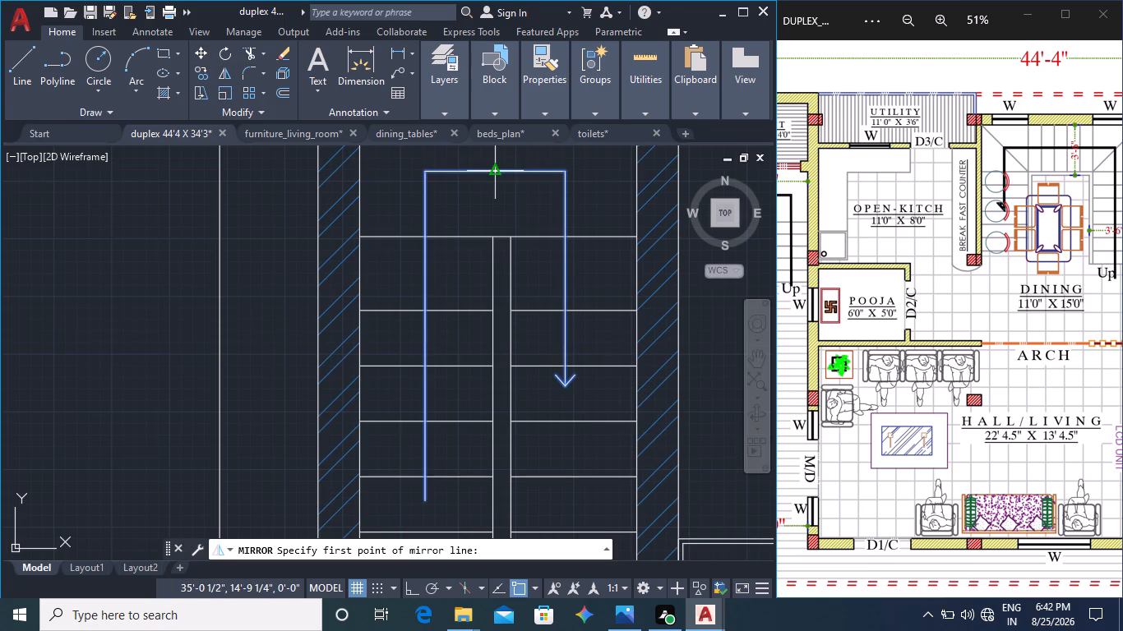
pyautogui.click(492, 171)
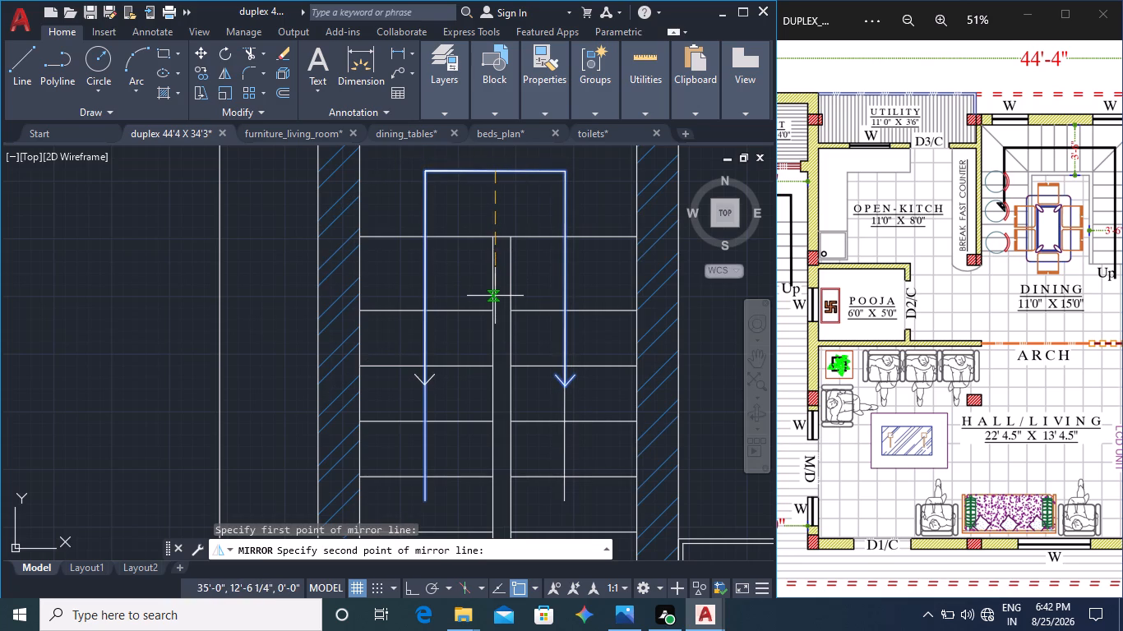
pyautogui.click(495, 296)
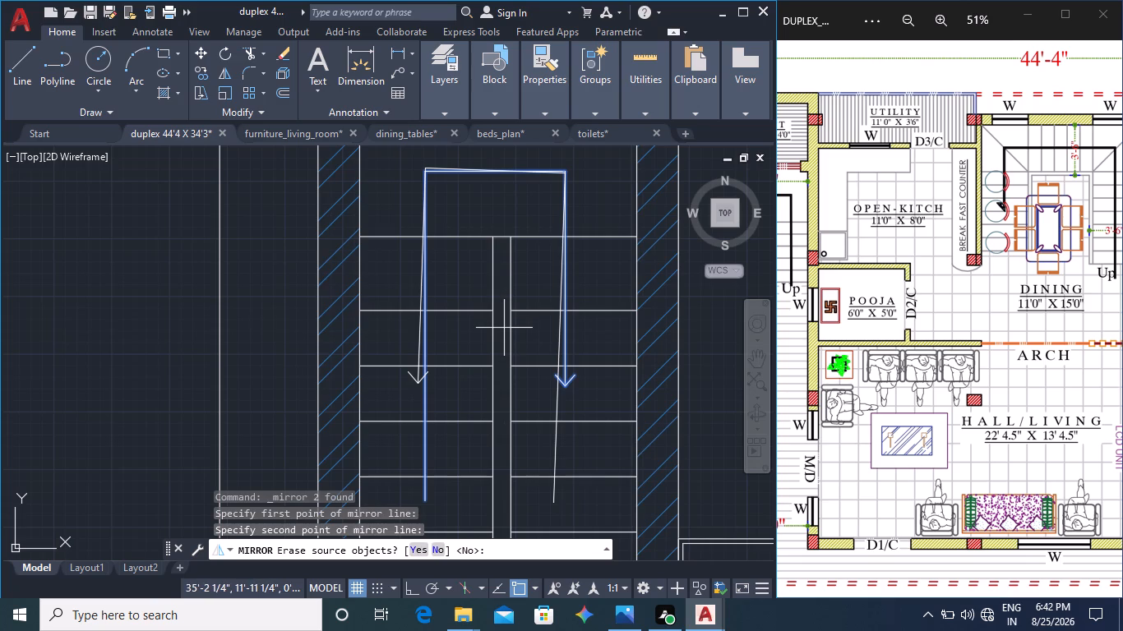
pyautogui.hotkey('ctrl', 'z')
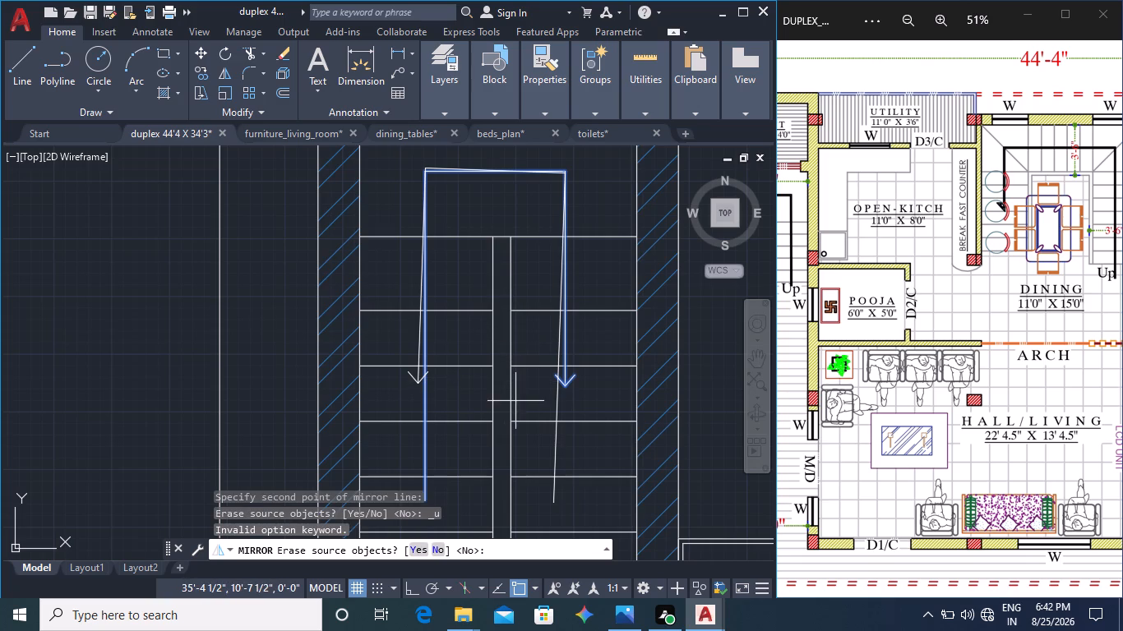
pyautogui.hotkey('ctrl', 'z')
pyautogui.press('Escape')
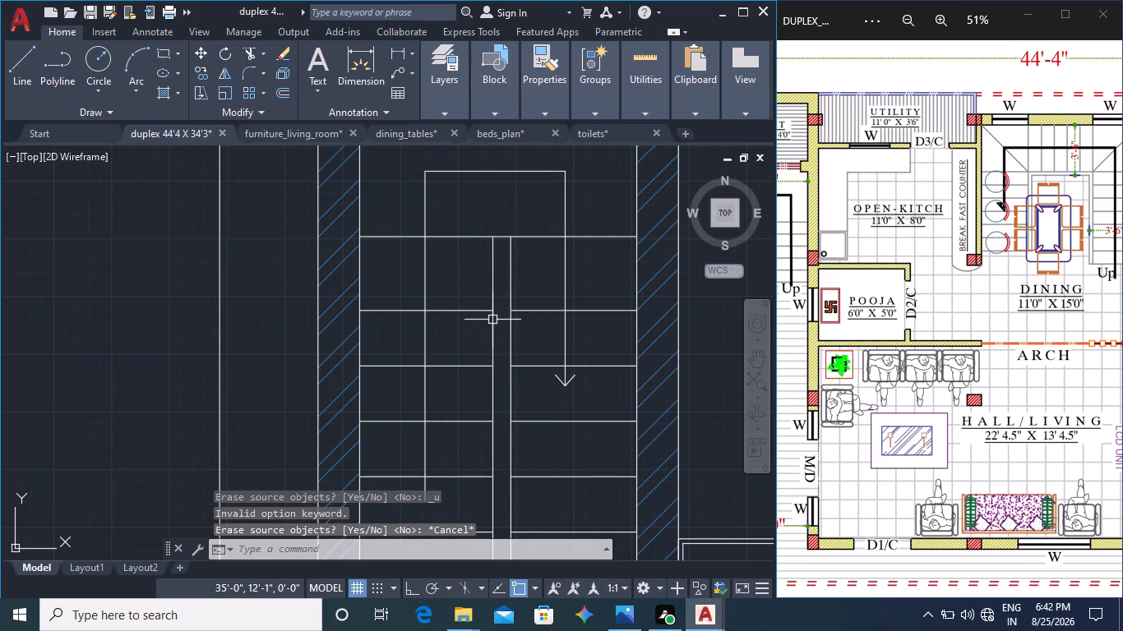
# Mirror the direction polyline and arrowhead about a vertical line from the top segment's midpoint, erasing the source so the arrowhead falls on the left flight.
pyautogui.click(563, 352)
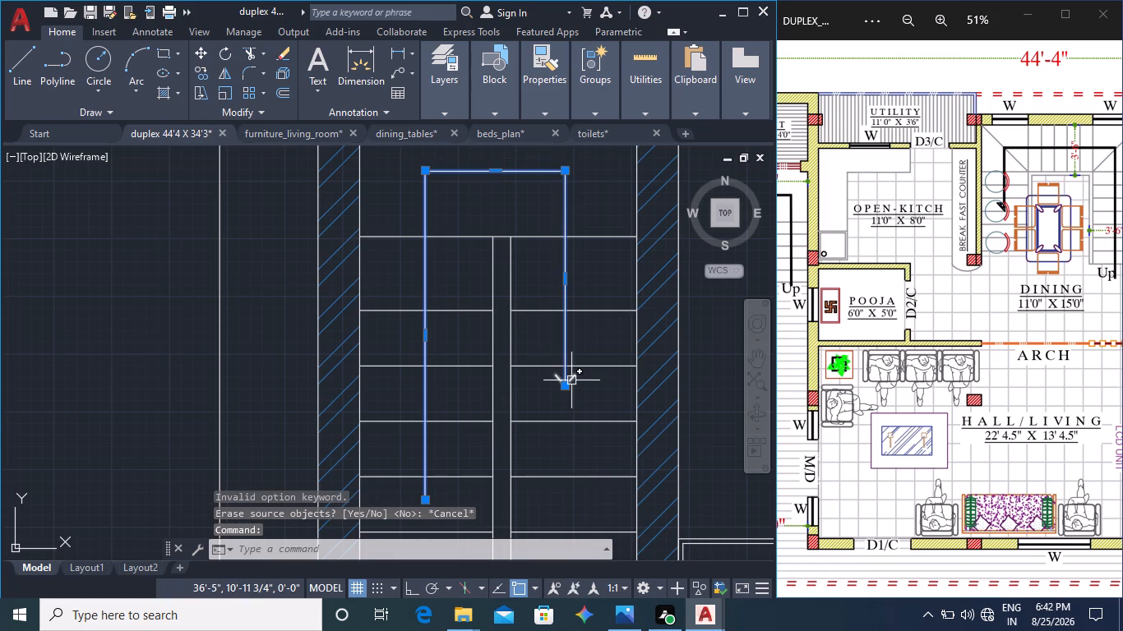
pyautogui.click(571, 380)
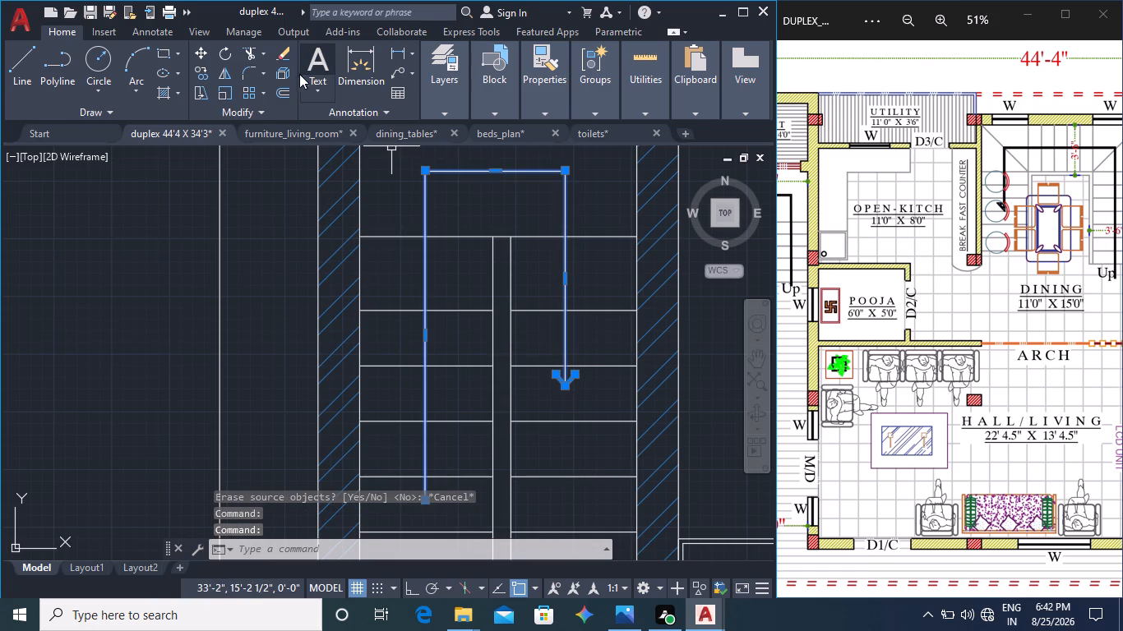
pyautogui.click(222, 71)
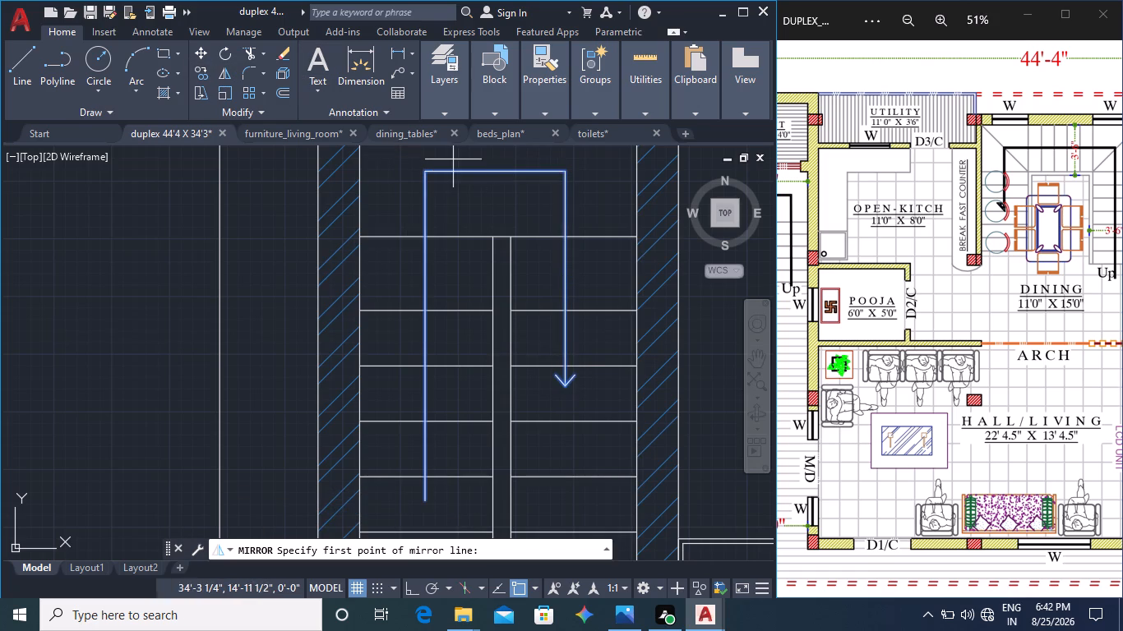
pyautogui.click(495, 173)
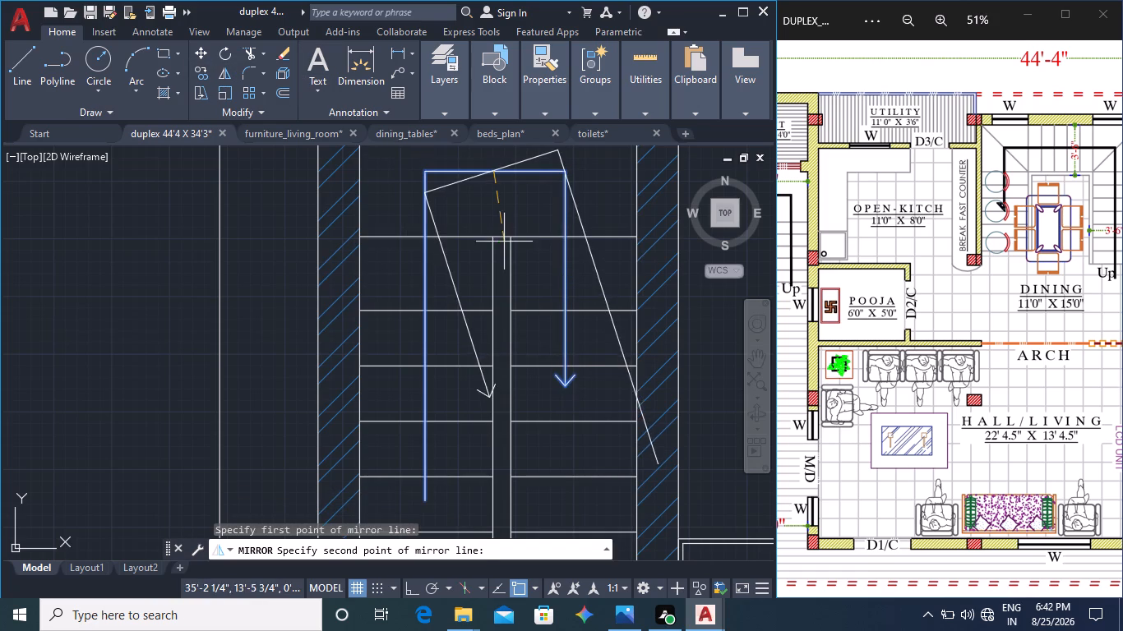
pyautogui.click(494, 256)
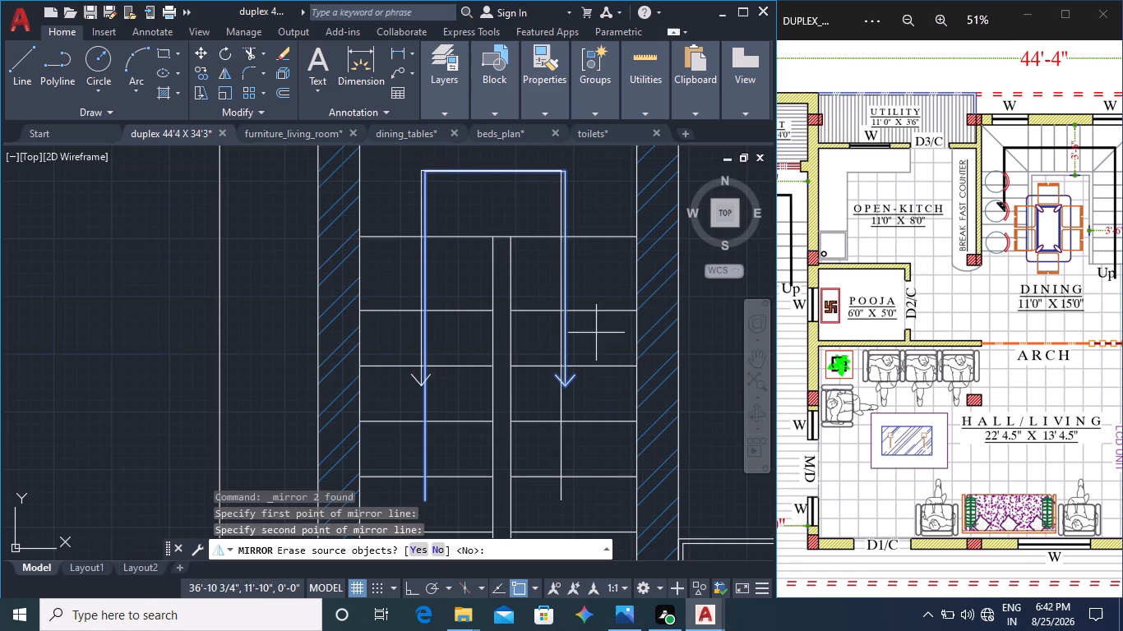
pyautogui.click(421, 543)
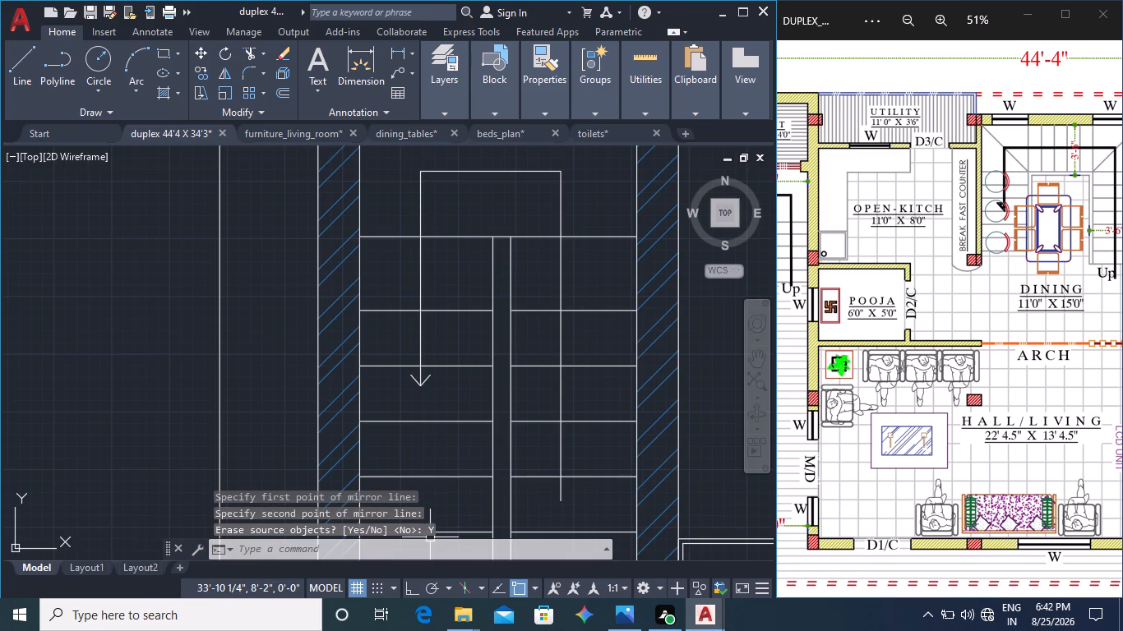
# Copy the direction polyline and arrowhead from the polyline's open lower end to the blank area above the dining staircase, outside the plan.
pyautogui.click(561, 337)
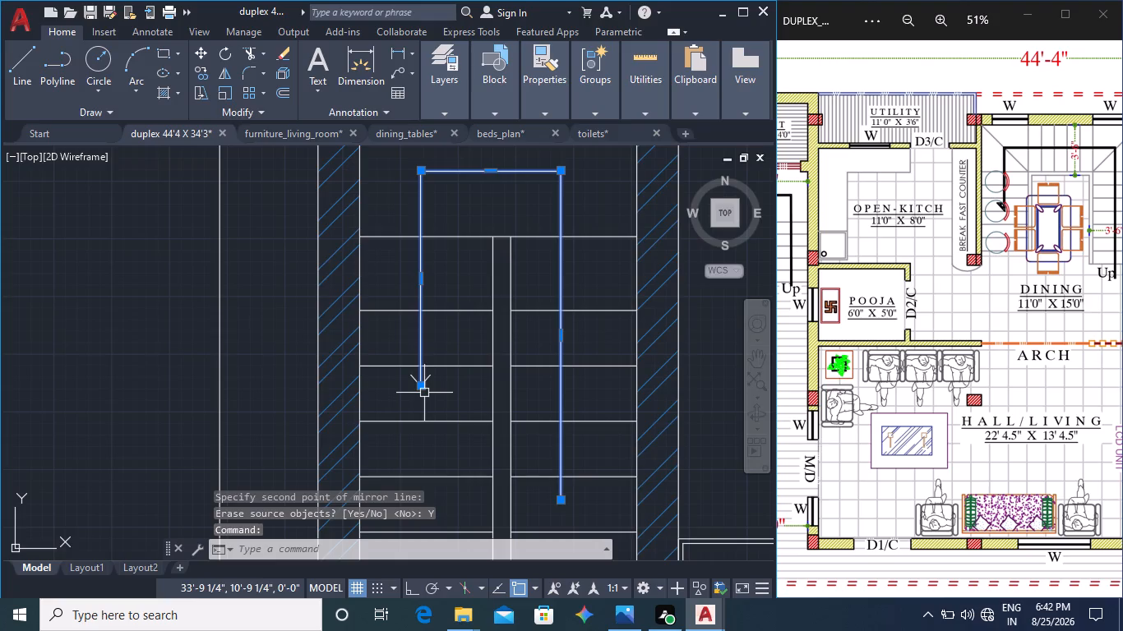
pyautogui.click(426, 381)
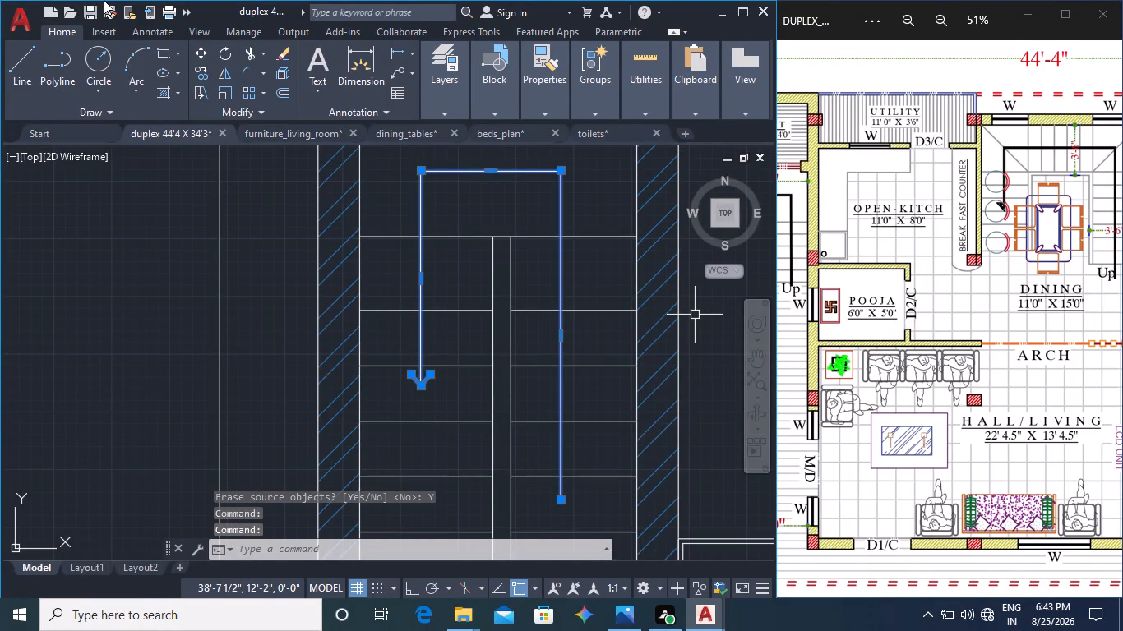
pyautogui.click(205, 73)
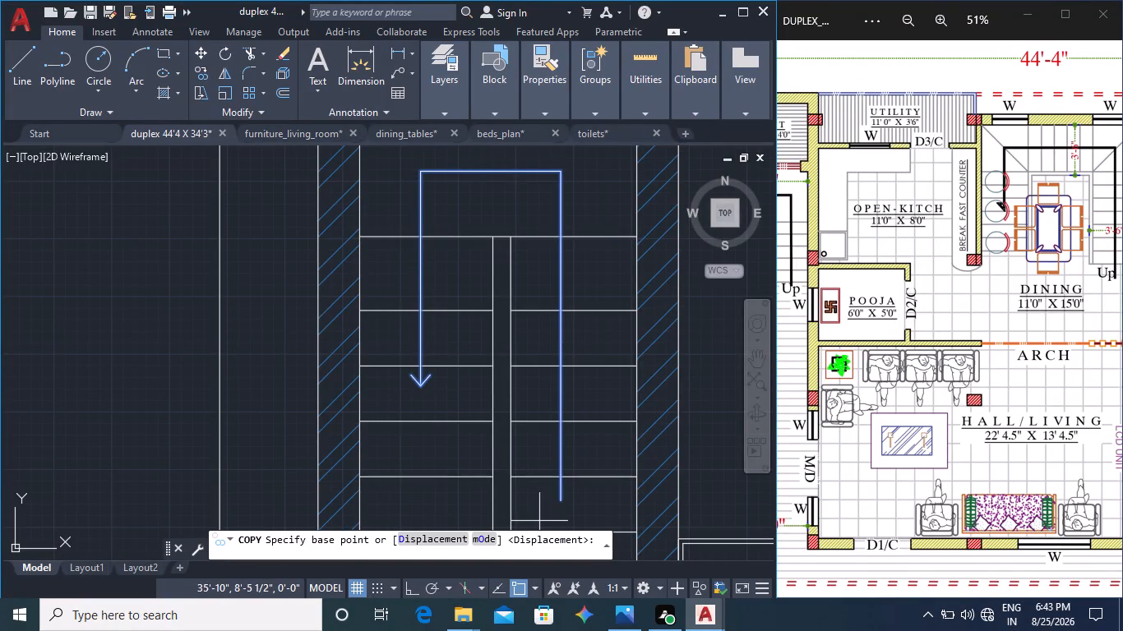
pyautogui.click(561, 504)
pyautogui.moveTo(669, 499); pyautogui.dragTo(457, 493, button='middle')
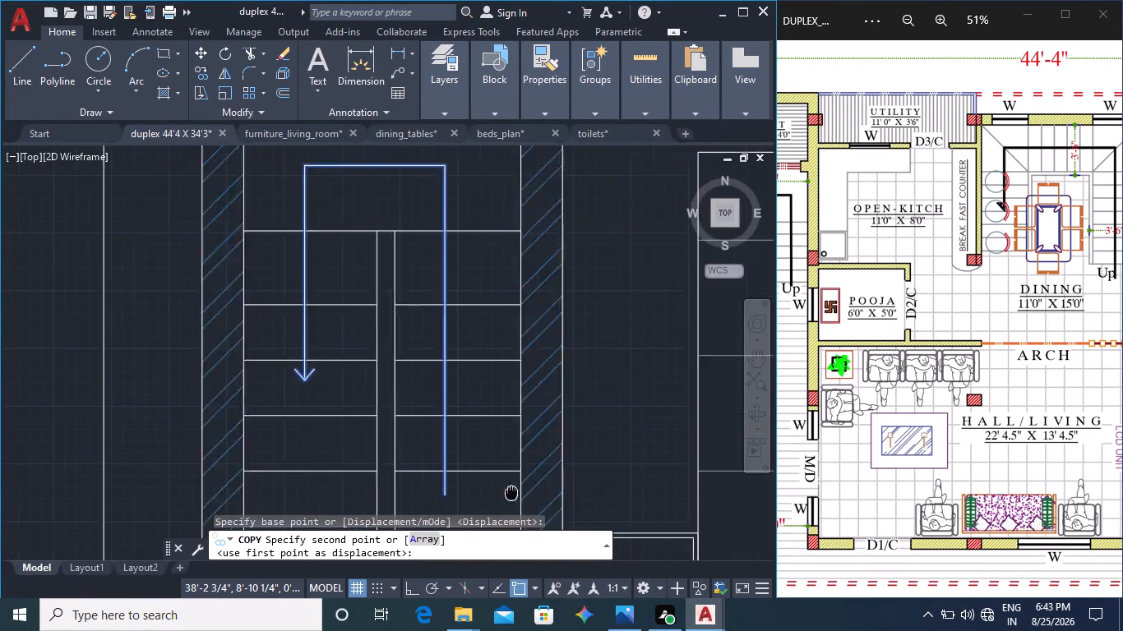
pyautogui.moveTo(457, 493); pyautogui.dragTo(229, 491, button='middle')
pyautogui.scroll(-1, 330, 494)
pyautogui.scroll(-2, 604, 499)
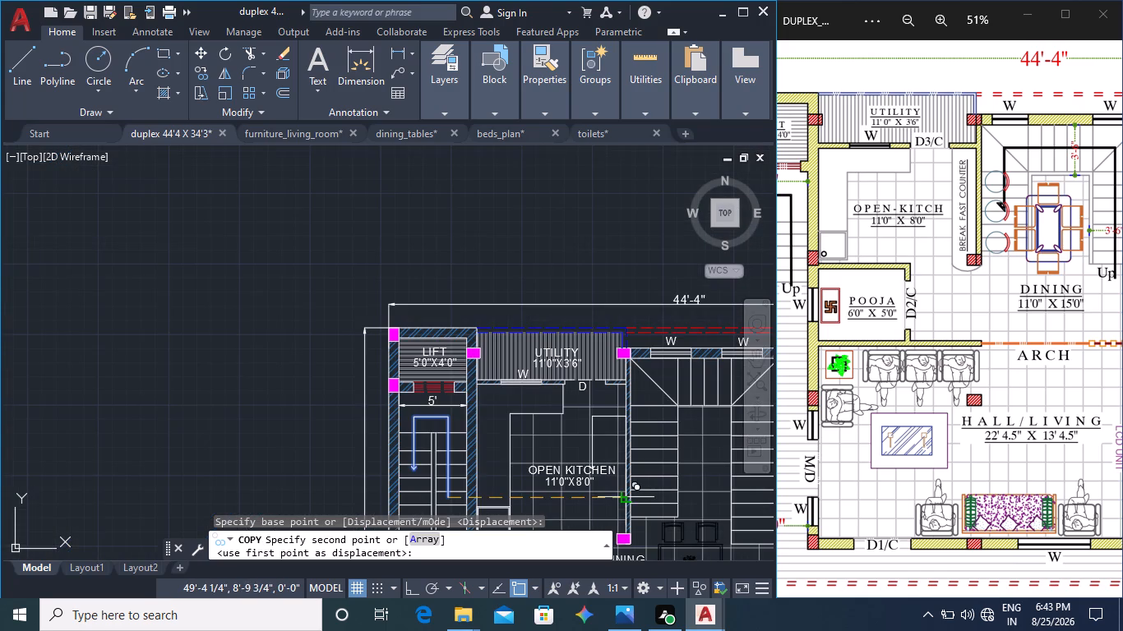
pyautogui.moveTo(667, 484); pyautogui.dragTo(426, 478, button='middle')
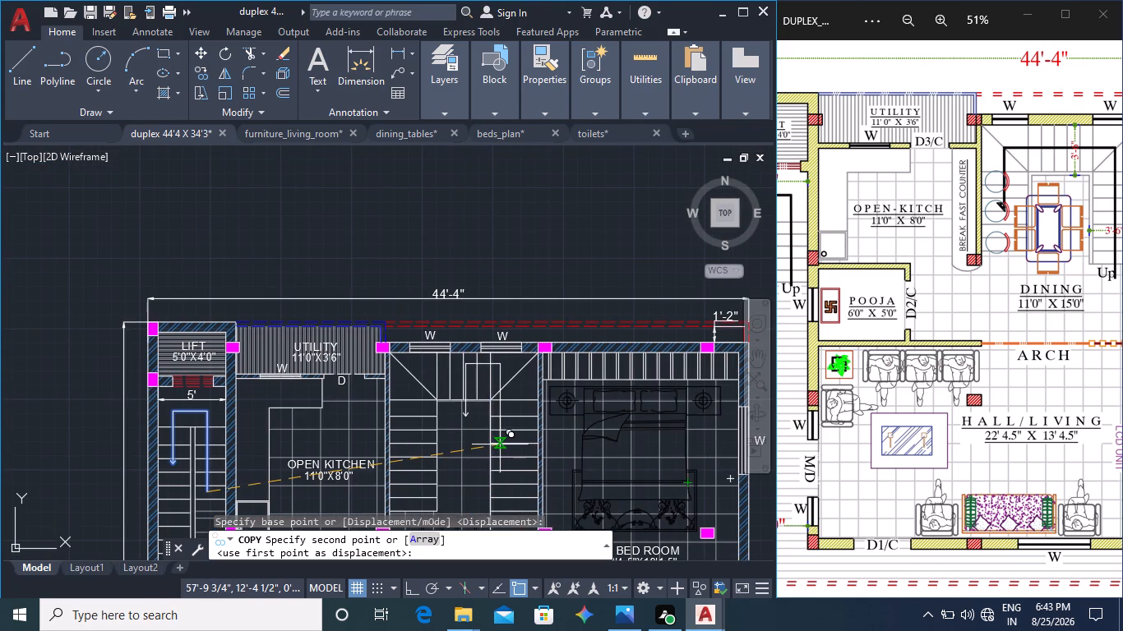
pyautogui.scroll(1, 501, 447)
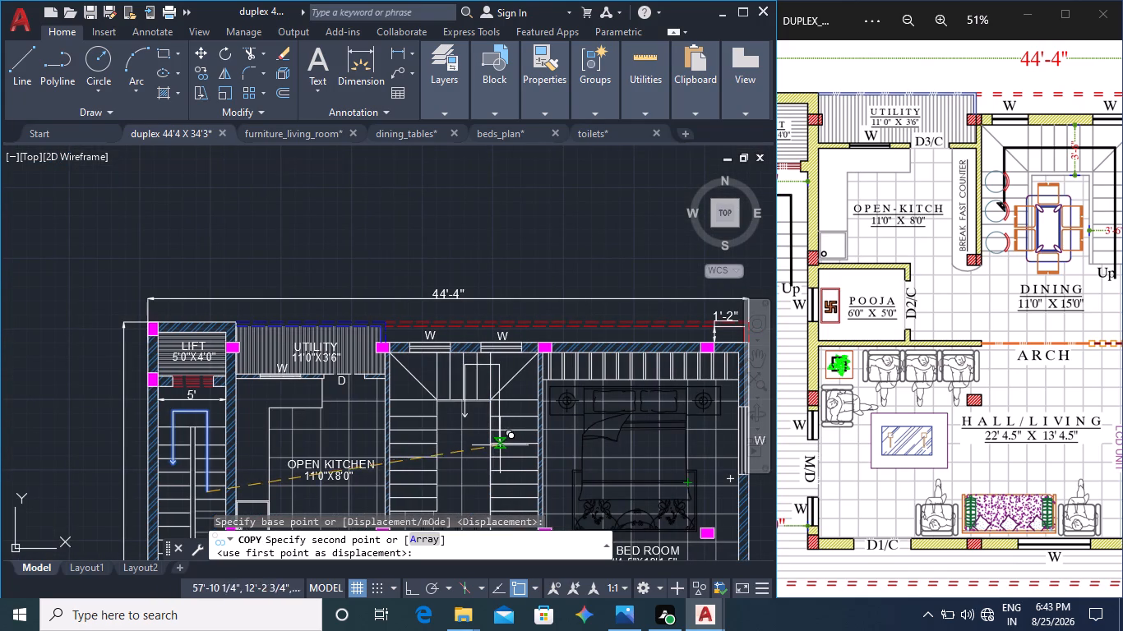
pyautogui.scroll(-1, 501, 449)
pyautogui.moveTo(501, 439); pyautogui.dragTo(501, 601, button='middle')
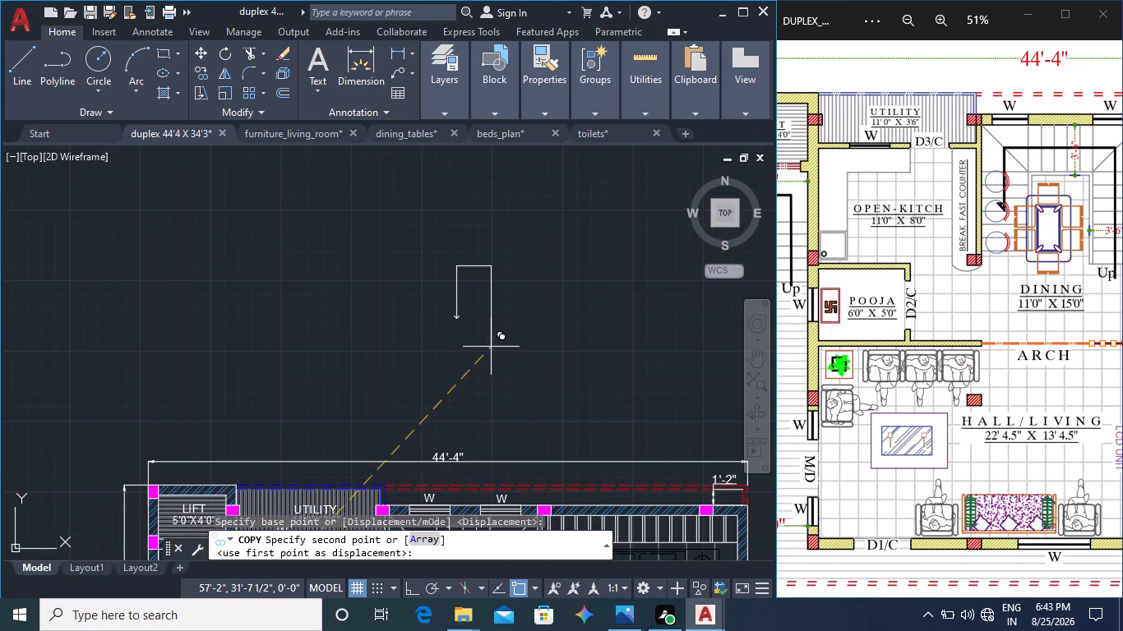
pyautogui.click(491, 346)
pyautogui.press('Escape')
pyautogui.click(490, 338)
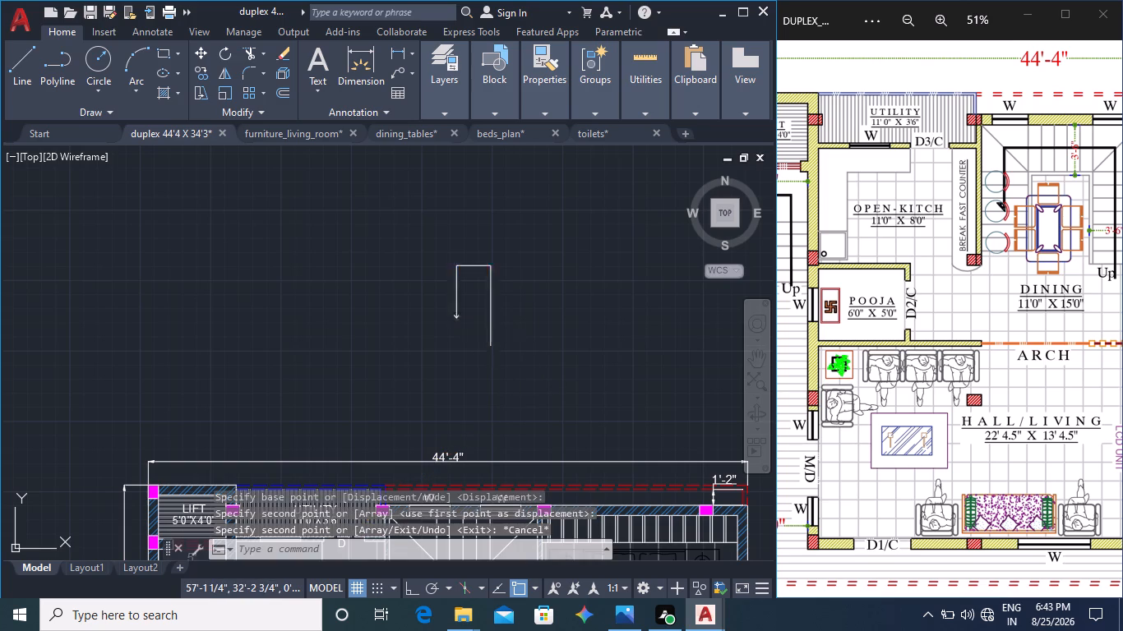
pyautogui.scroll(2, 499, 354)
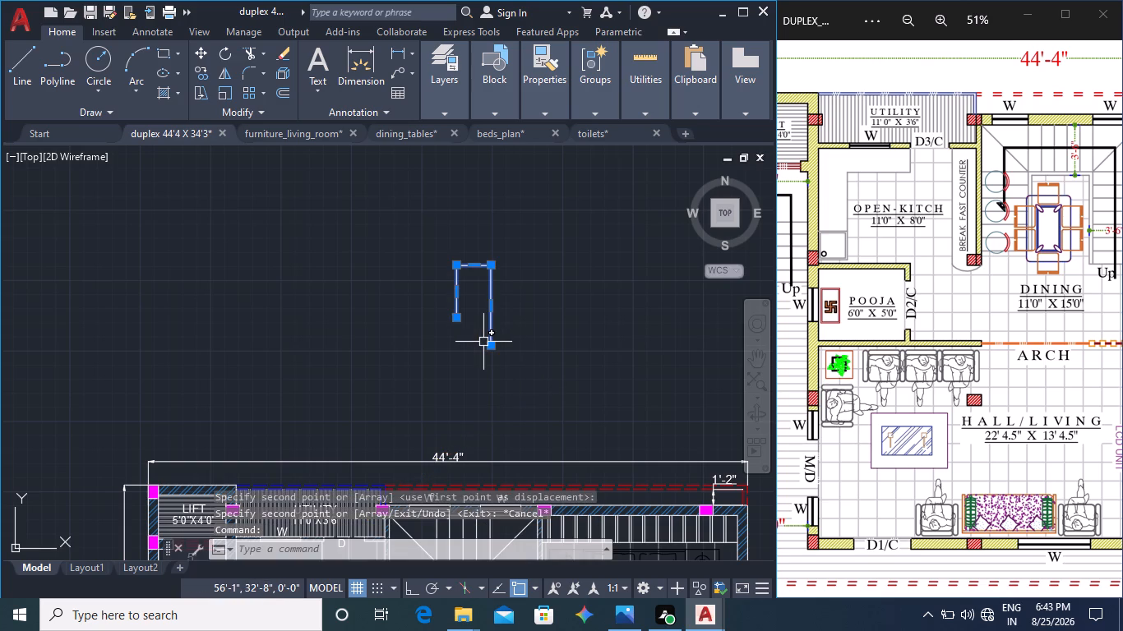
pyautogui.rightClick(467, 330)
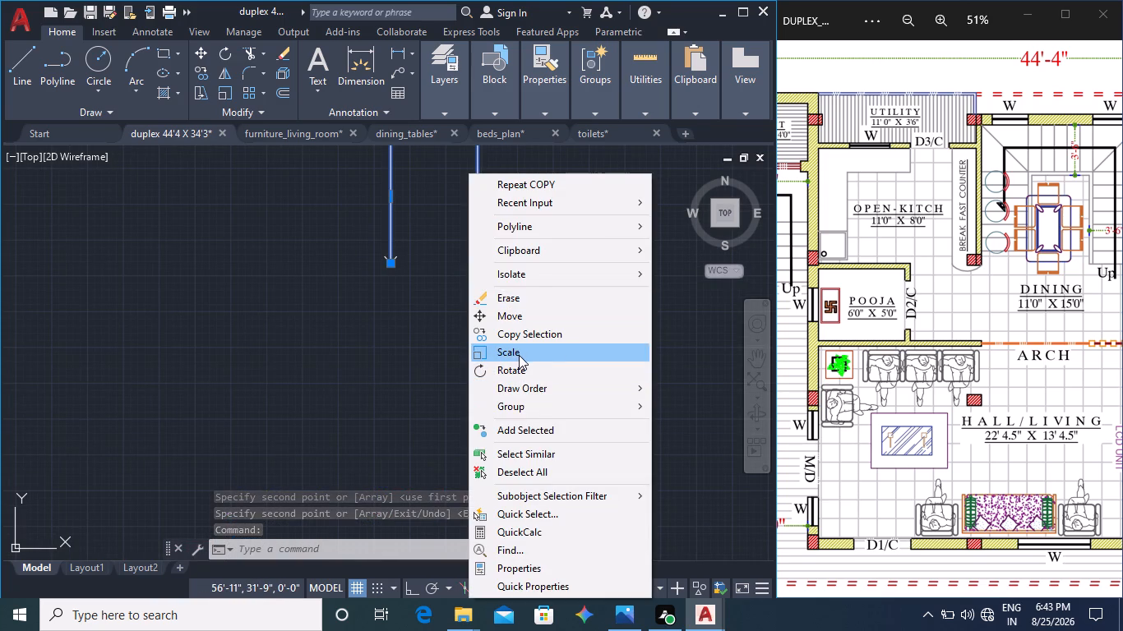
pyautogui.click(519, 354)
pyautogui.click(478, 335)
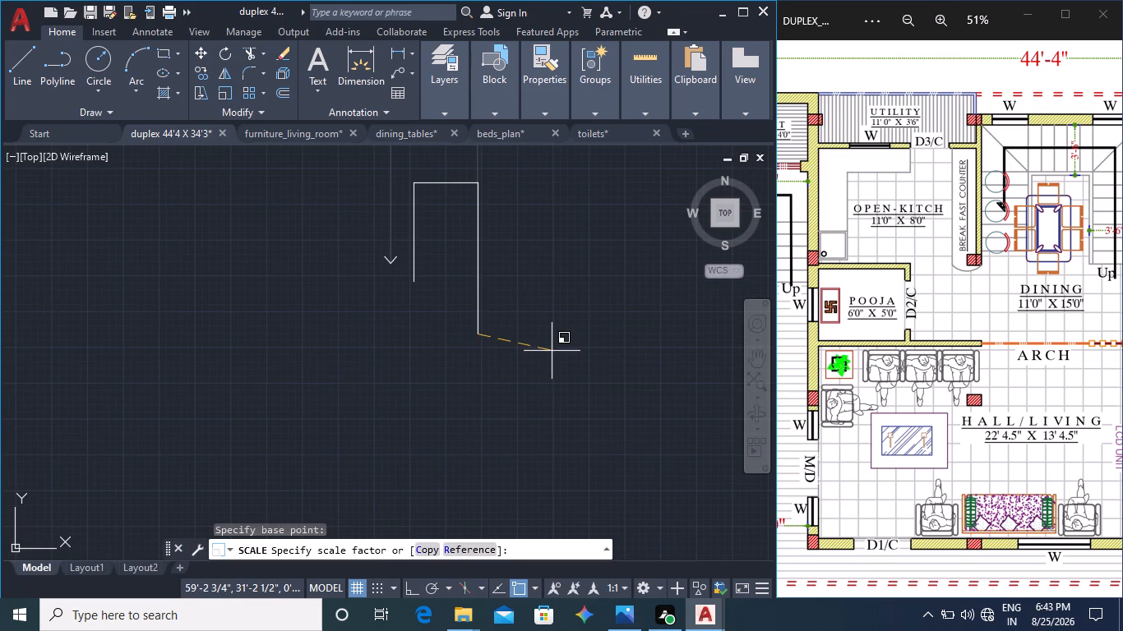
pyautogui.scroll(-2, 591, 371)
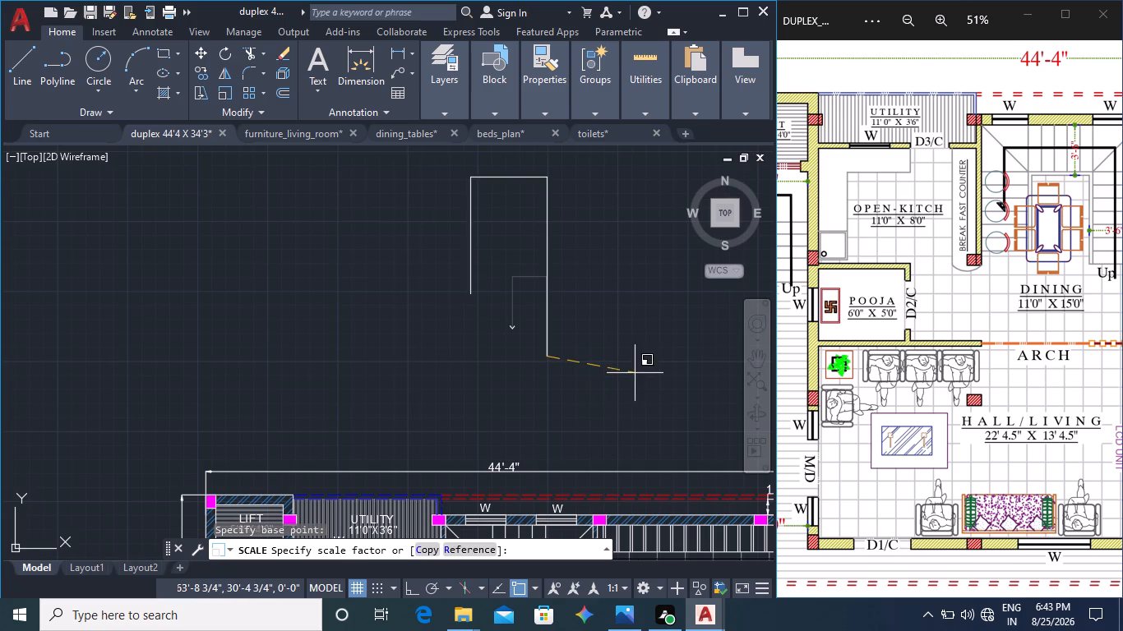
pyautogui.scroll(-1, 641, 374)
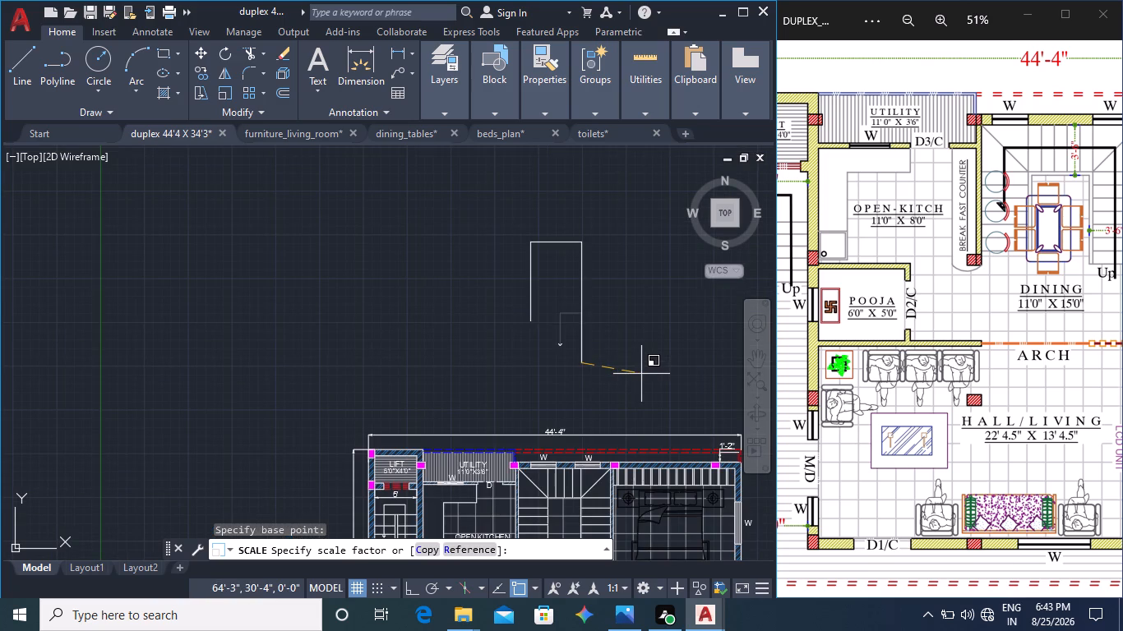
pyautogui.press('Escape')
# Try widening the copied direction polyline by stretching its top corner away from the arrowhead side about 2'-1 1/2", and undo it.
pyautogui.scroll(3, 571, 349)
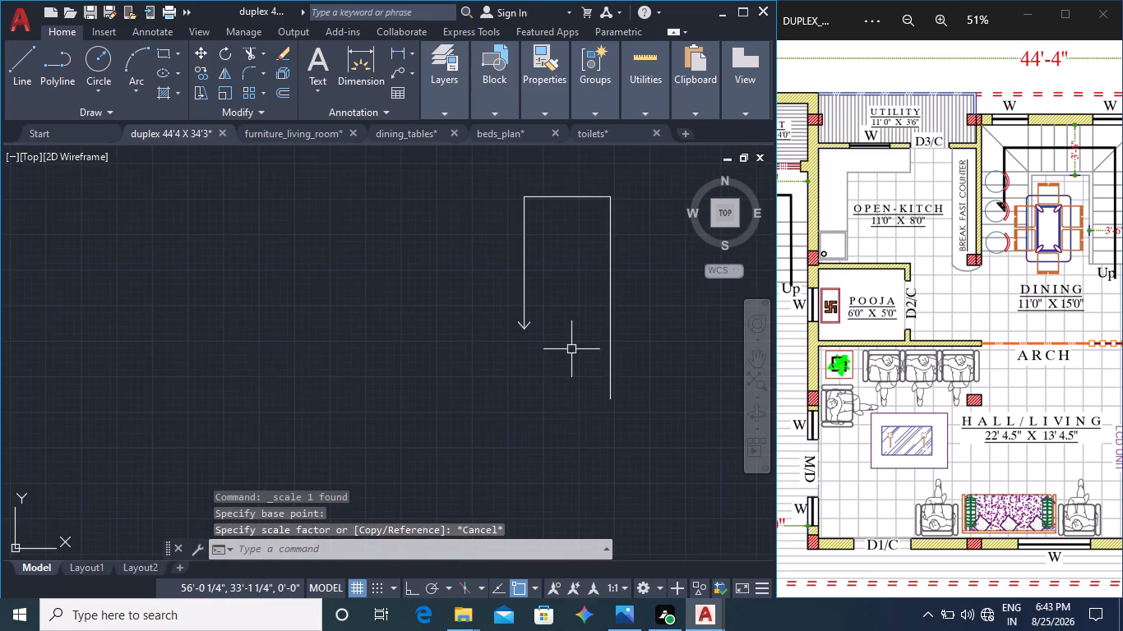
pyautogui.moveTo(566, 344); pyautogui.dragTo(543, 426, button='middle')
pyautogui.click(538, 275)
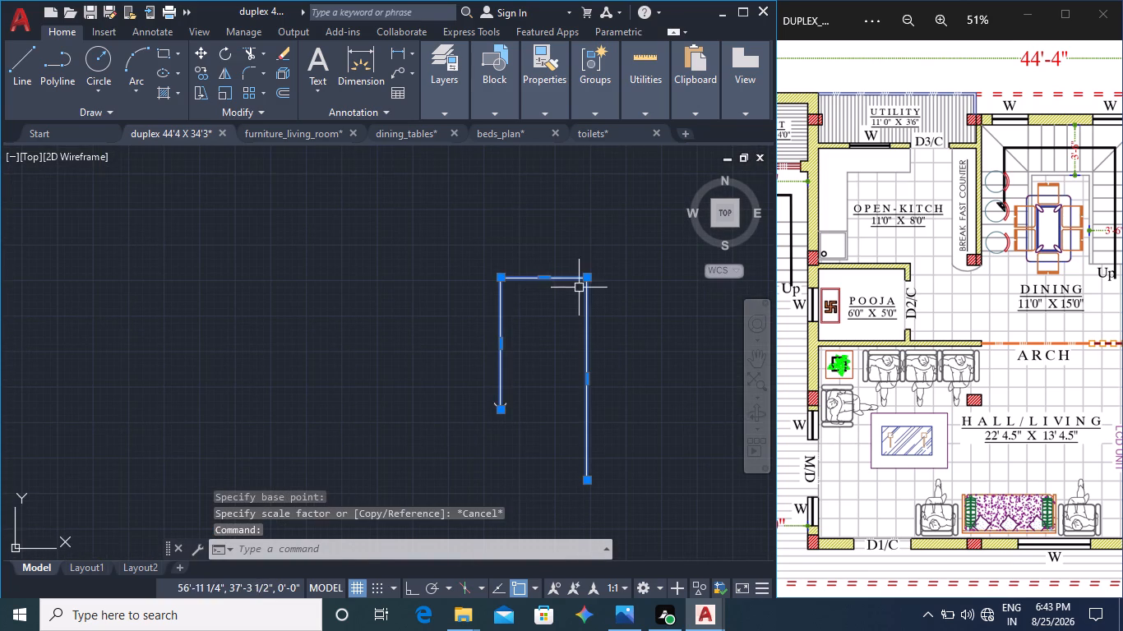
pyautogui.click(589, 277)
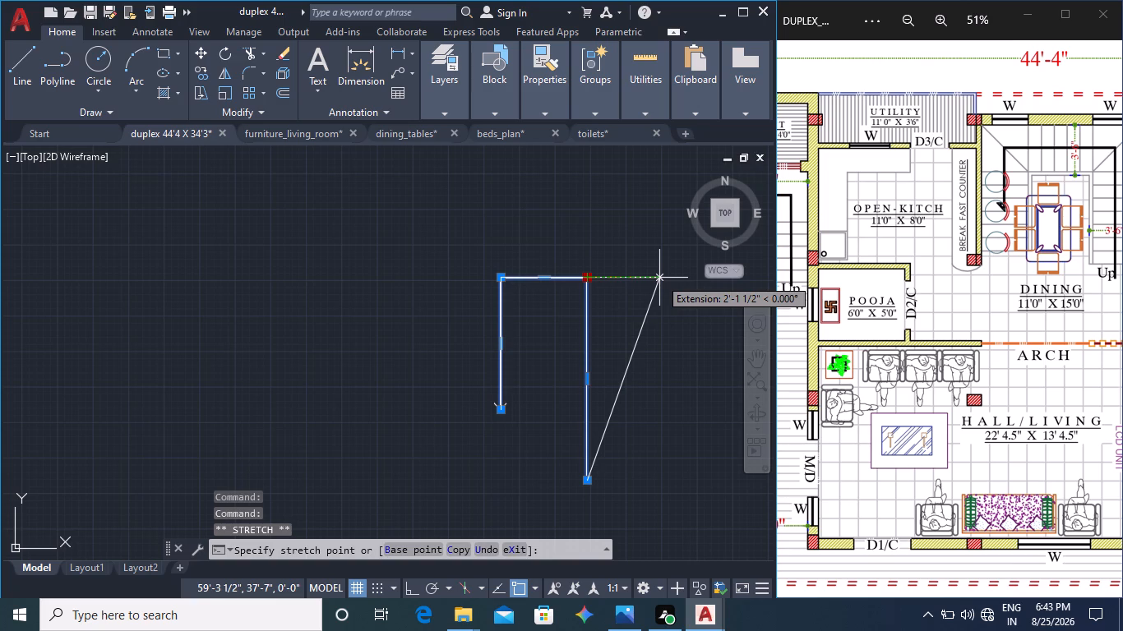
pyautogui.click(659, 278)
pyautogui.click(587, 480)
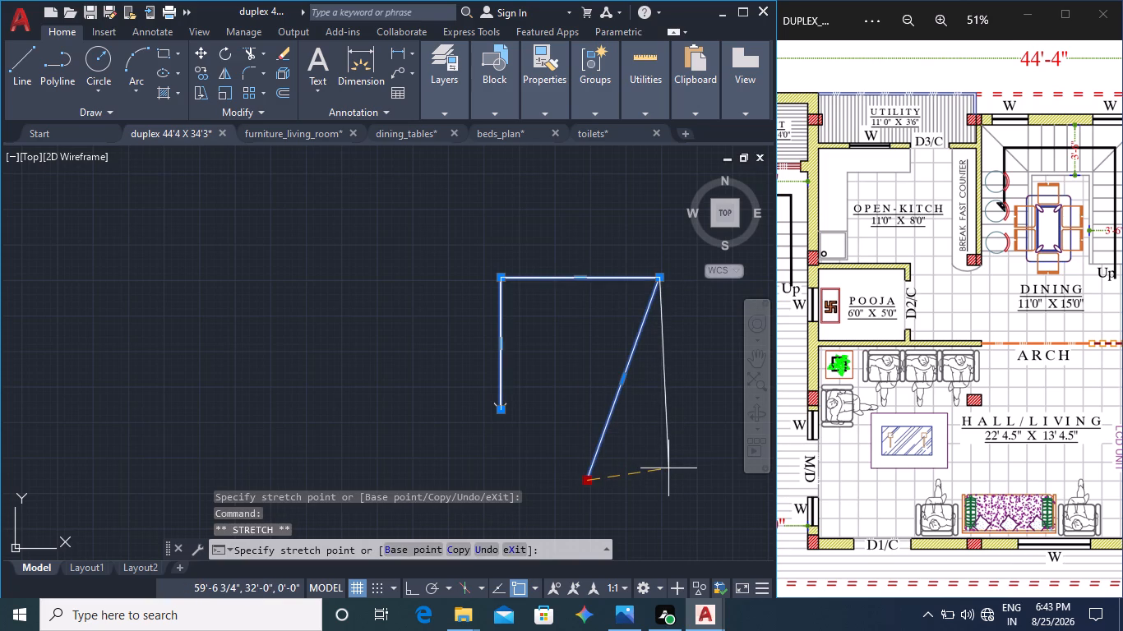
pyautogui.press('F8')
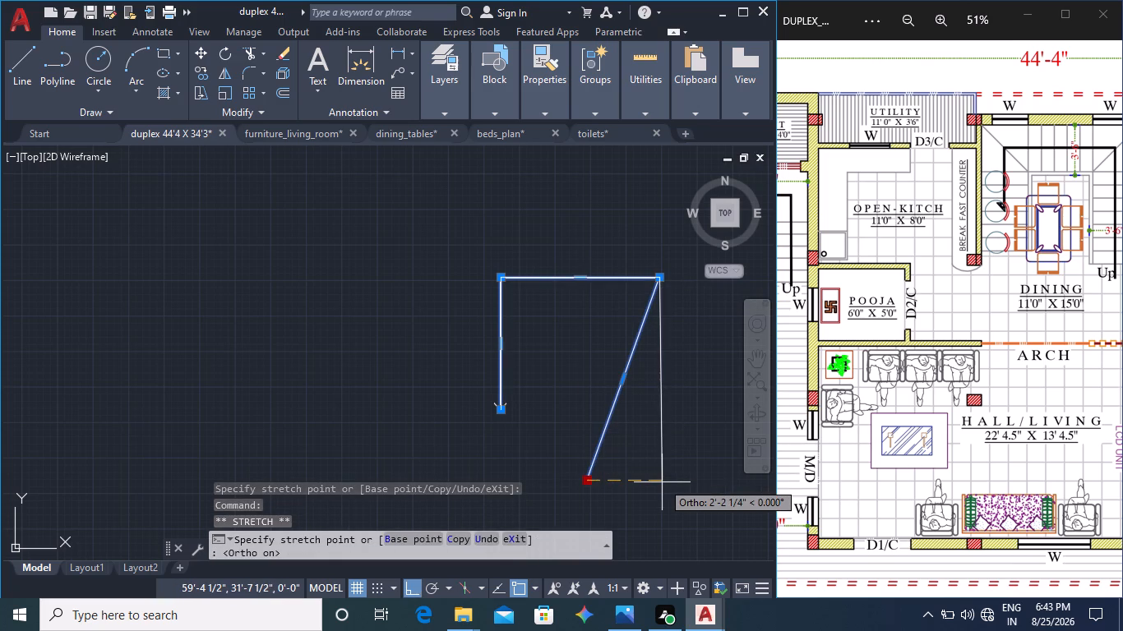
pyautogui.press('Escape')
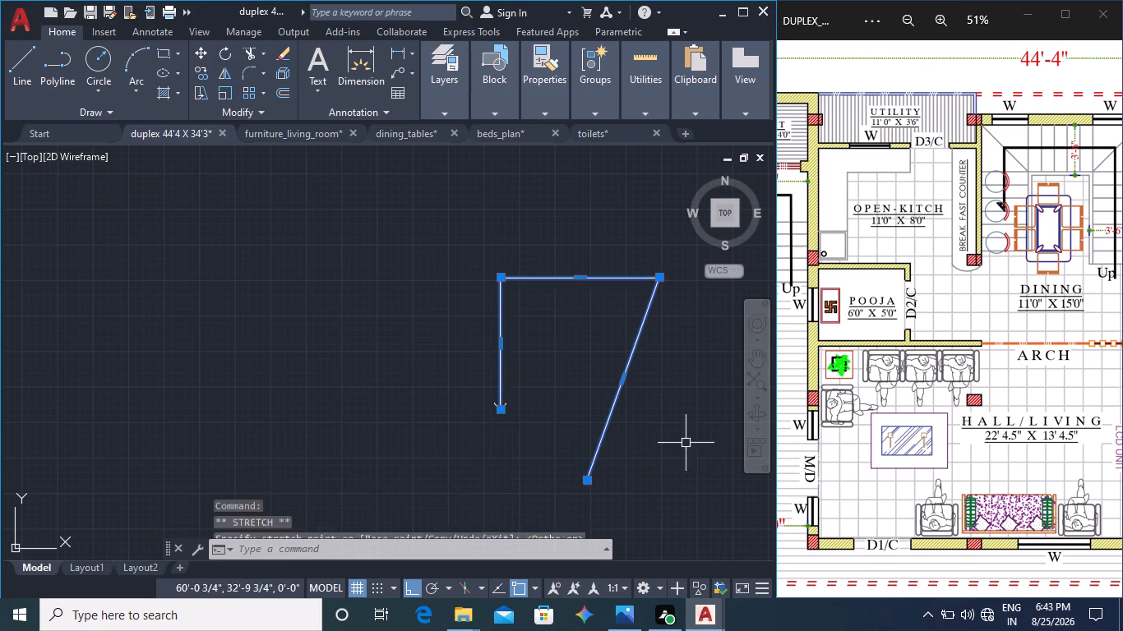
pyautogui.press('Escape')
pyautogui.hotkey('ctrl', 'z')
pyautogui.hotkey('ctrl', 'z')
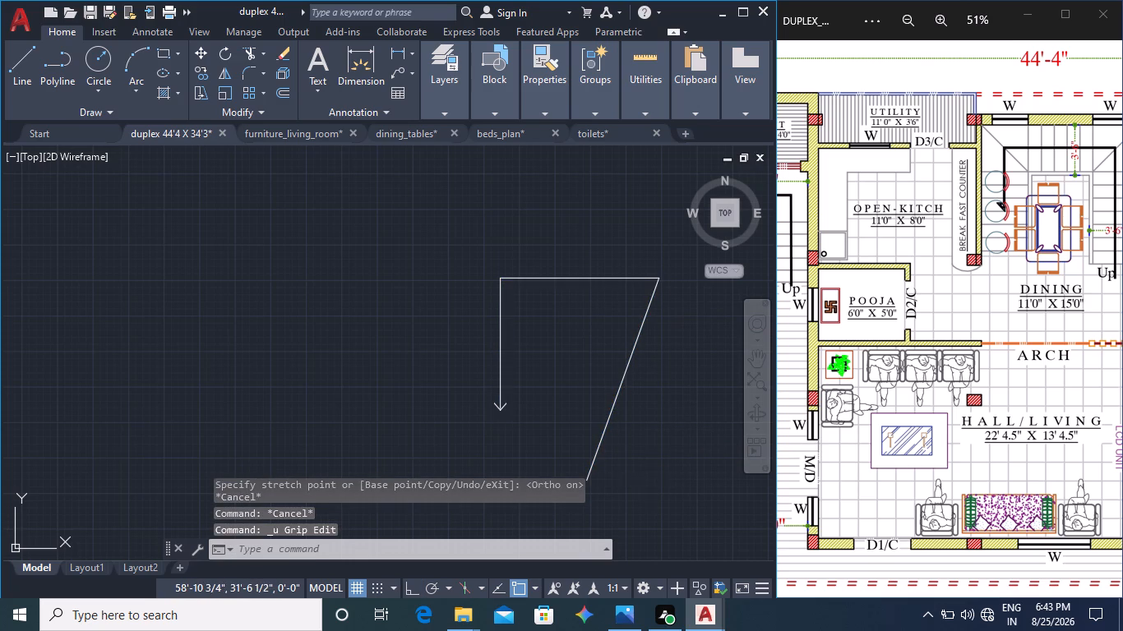
# Widen the copied direction polyline by stretching its whole long vertical segment outward, away from the arrowhead side, to suit the dining staircase.
pyautogui.click(587, 376)
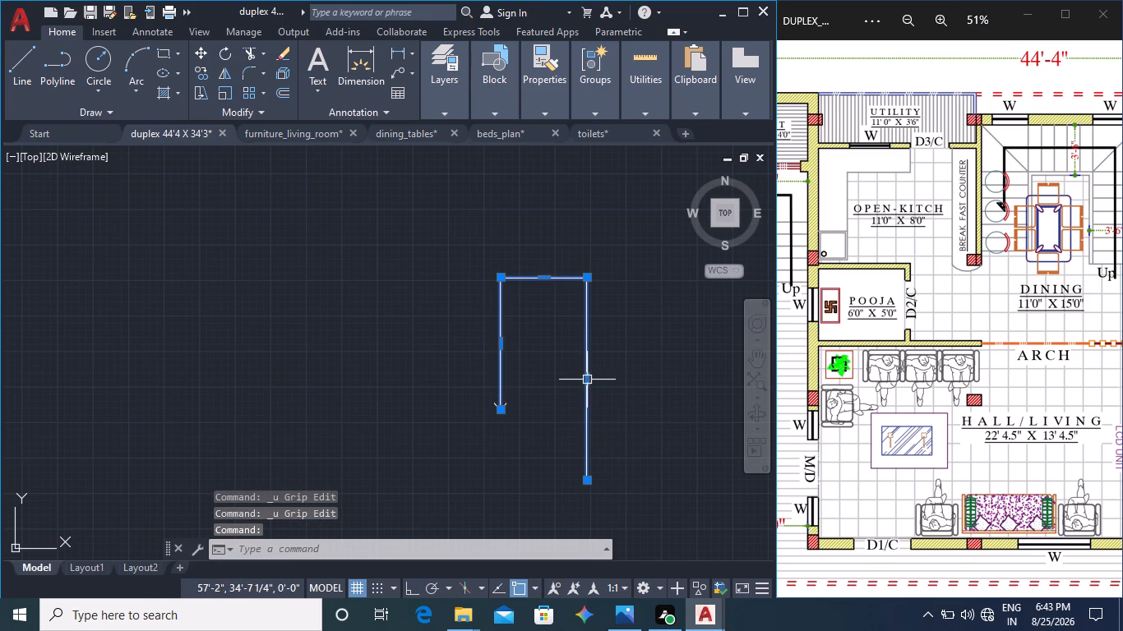
pyautogui.click(589, 378)
pyautogui.click(714, 378)
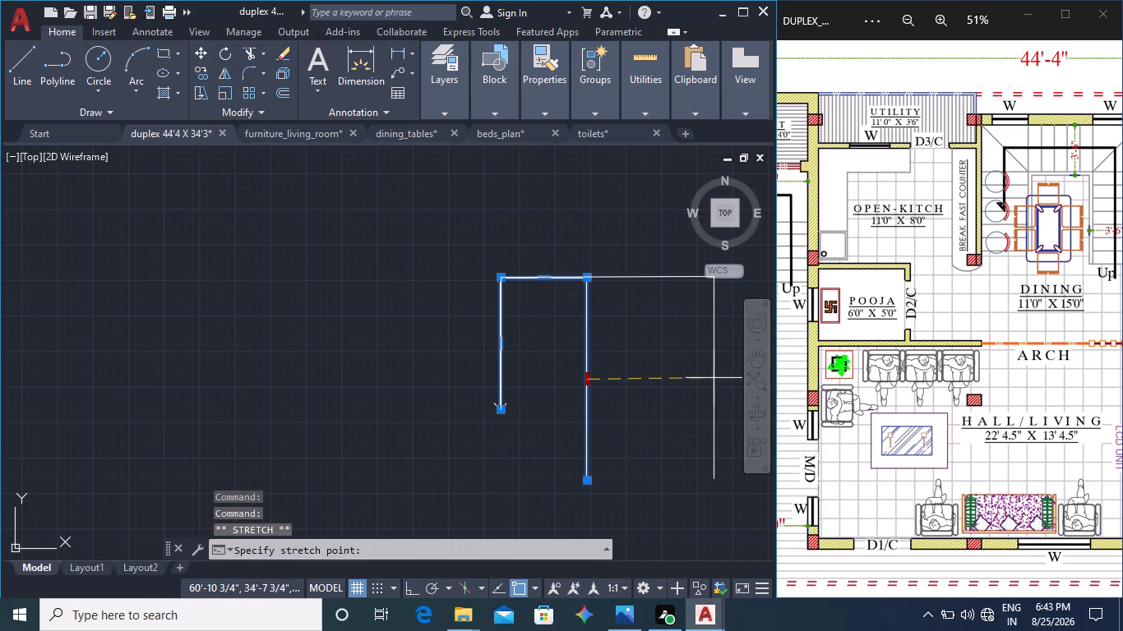
pyautogui.moveTo(664, 403); pyautogui.dragTo(535, 375, button='middle')
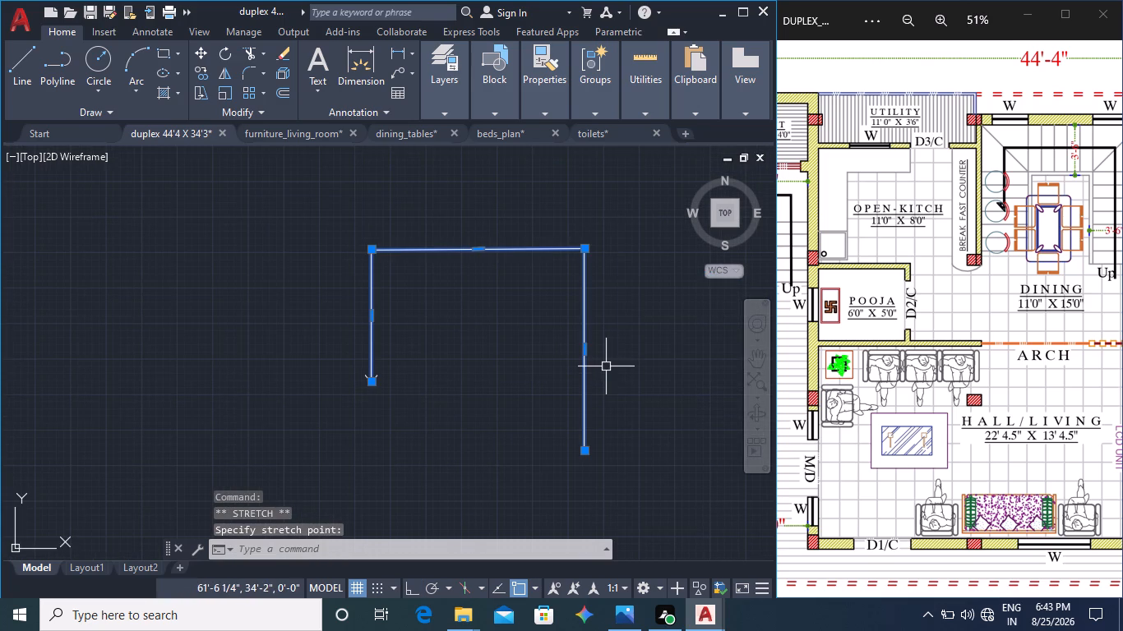
pyautogui.click(587, 350)
pyautogui.click(626, 351)
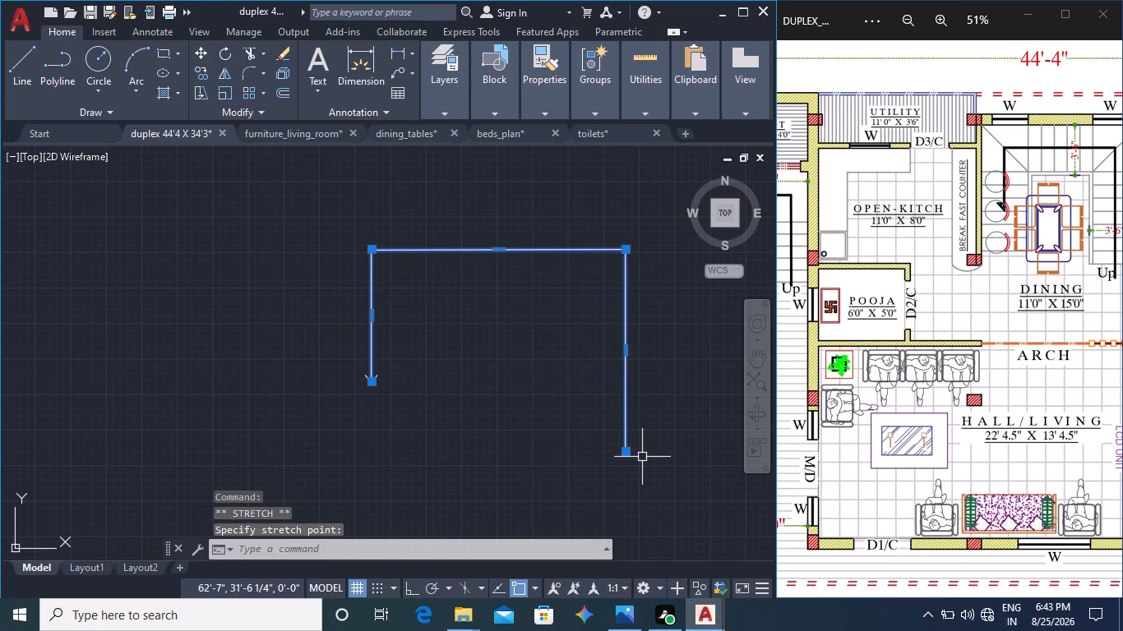
# Move the widened direction polyline by its open lower end onto the dining staircase, with that end centred on the right flight.
pyautogui.click(198, 53)
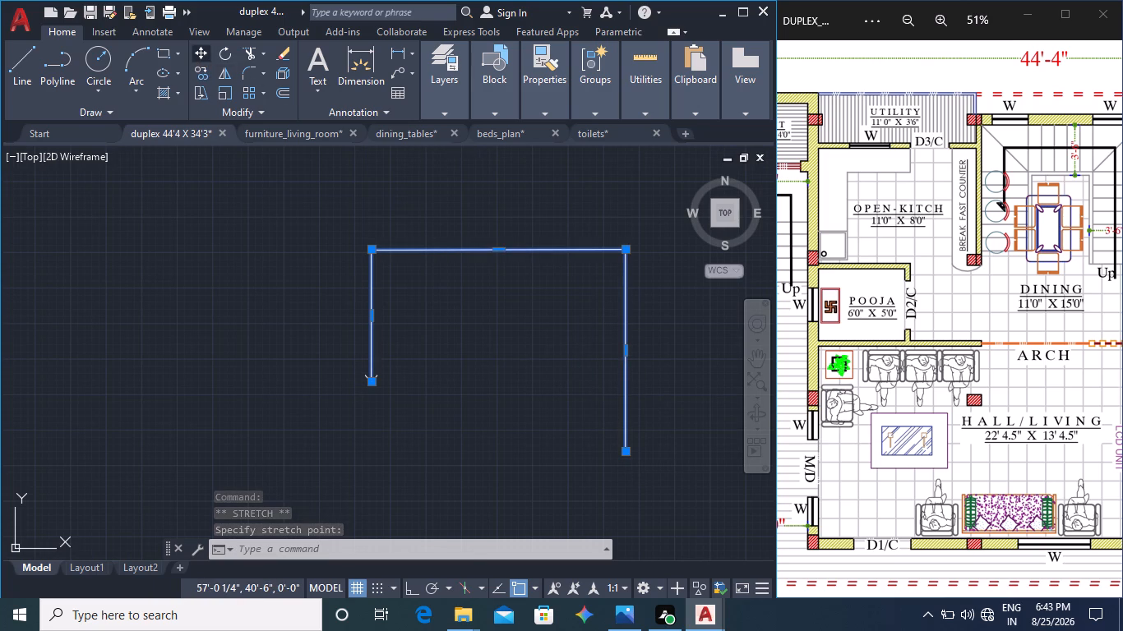
pyautogui.click(625, 454)
pyautogui.scroll(-3, 625, 458)
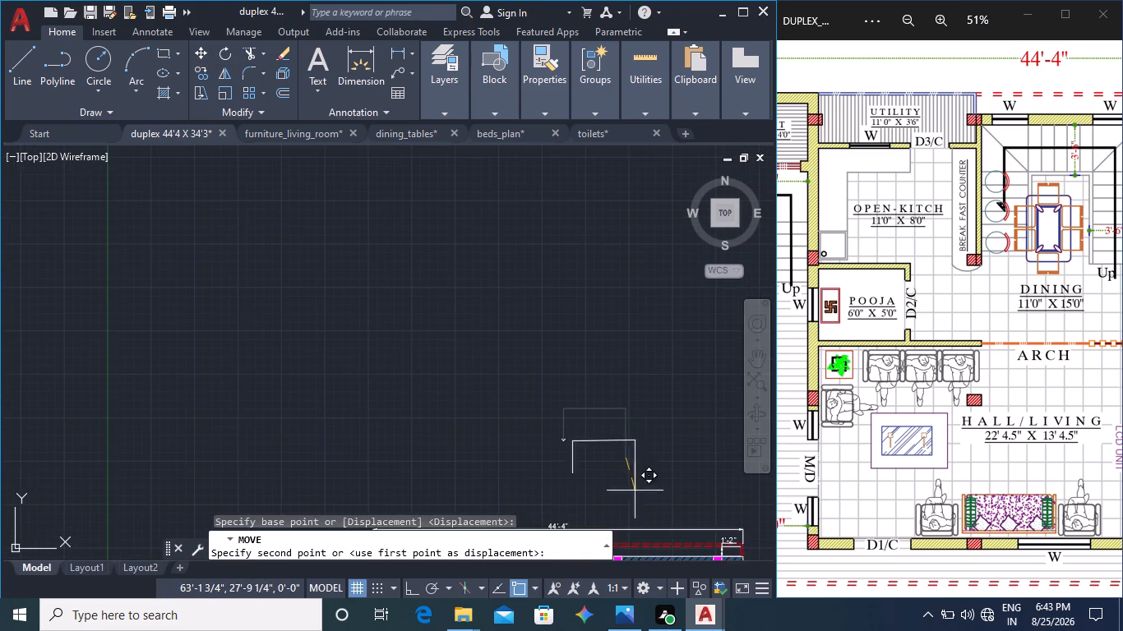
pyautogui.moveTo(635, 491); pyautogui.dragTo(622, 321, button='middle')
pyautogui.moveTo(619, 509); pyautogui.dragTo(637, 463, button='middle')
pyautogui.scroll(1, 596, 410)
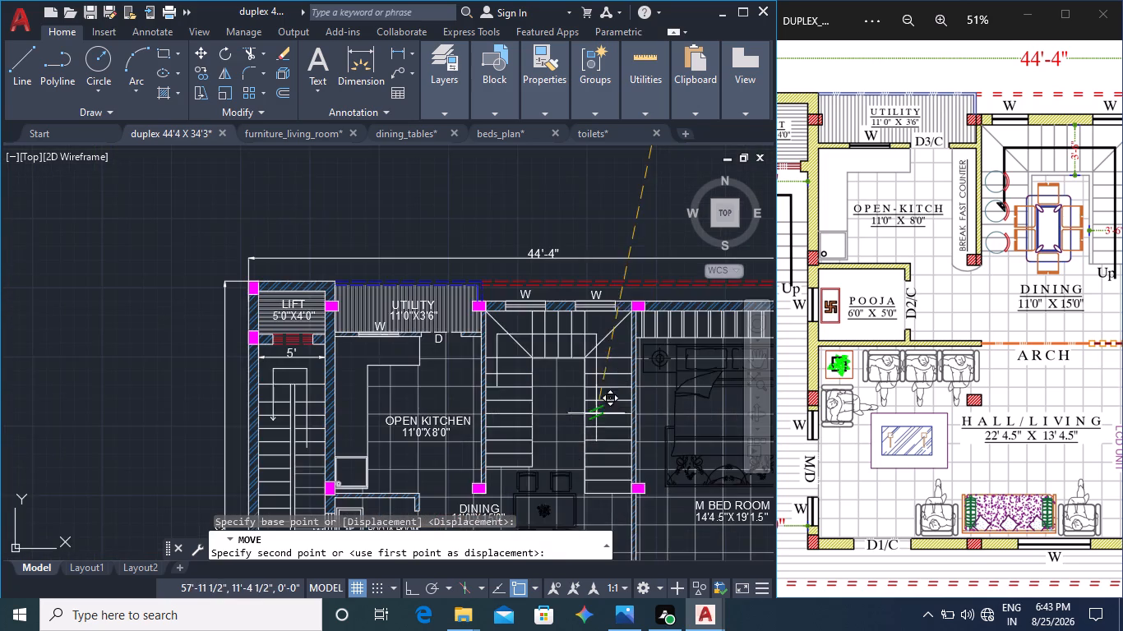
pyautogui.scroll(1, 608, 421)
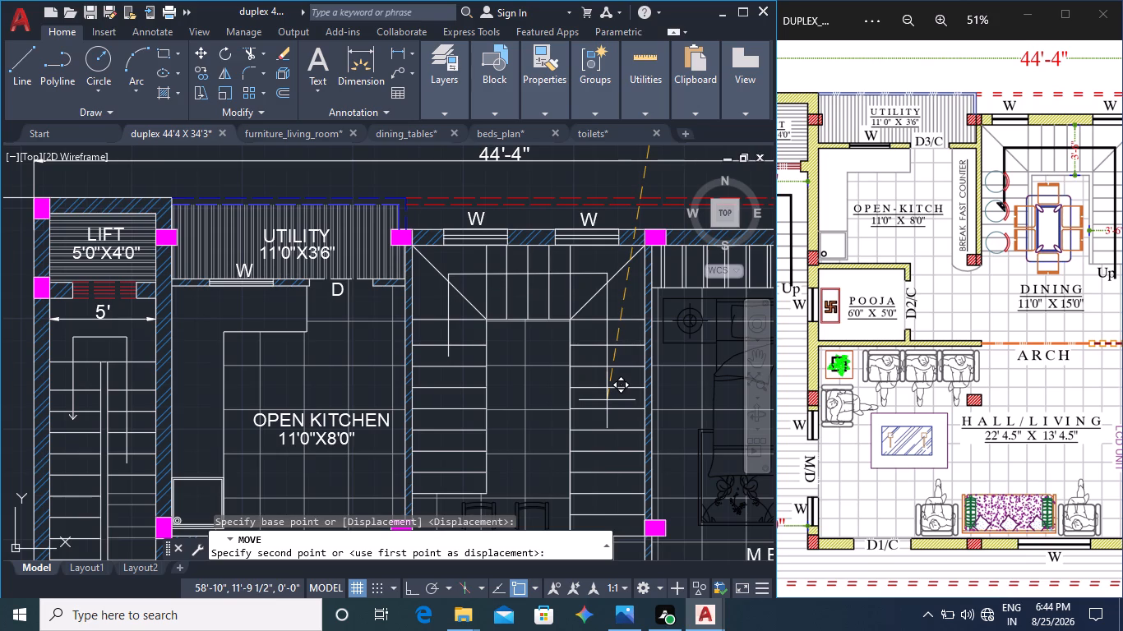
pyautogui.click(607, 402)
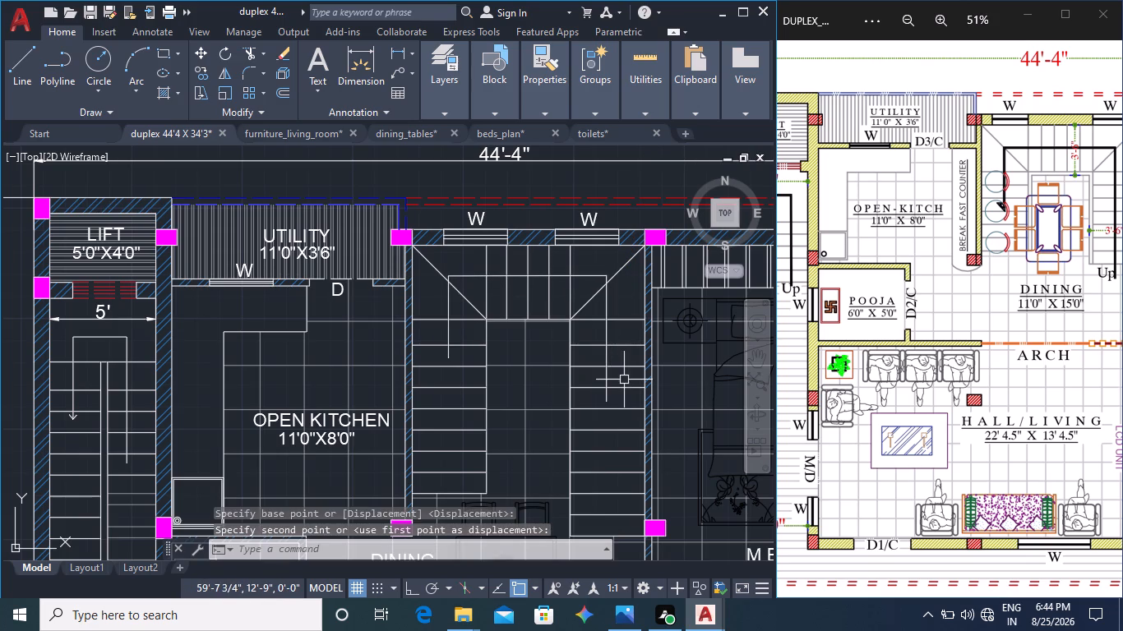
# Move the leftover arrowhead by its tip from above the plan to the polyline's end on the dining staircase's left flight.
pyautogui.moveTo(552, 220); pyautogui.dragTo(551, 442, button='middle')
pyautogui.moveTo(570, 224); pyautogui.dragTo(577, 321, button='middle')
pyautogui.scroll(4, 539, 277)
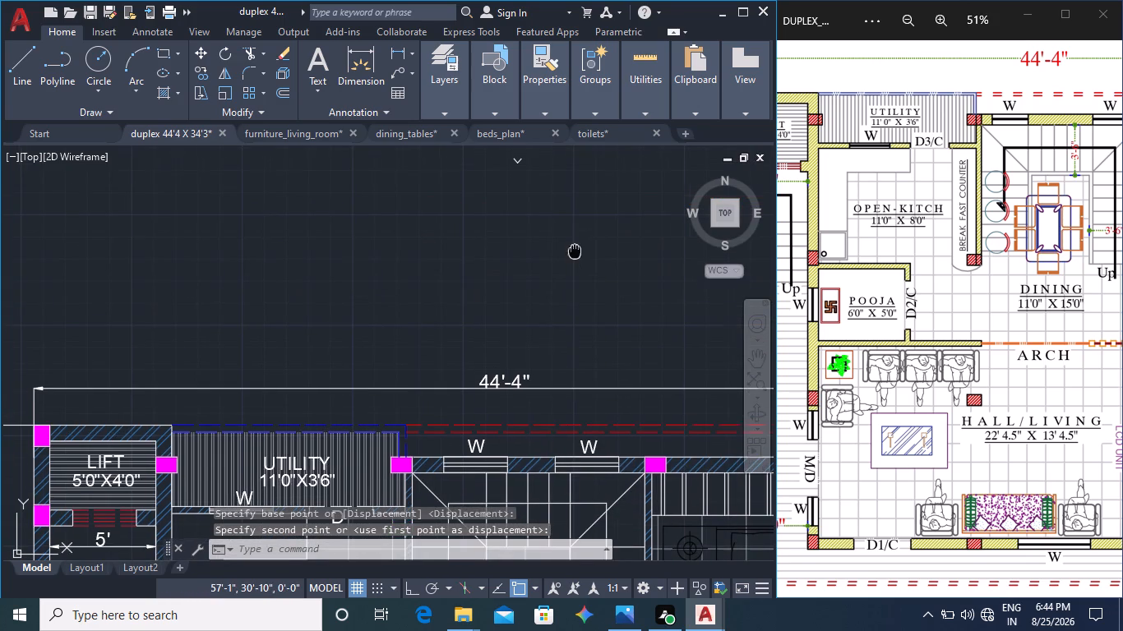
pyautogui.moveTo(529, 256); pyautogui.dragTo(585, 457, button='middle')
pyautogui.click(591, 444)
pyautogui.click(461, 292)
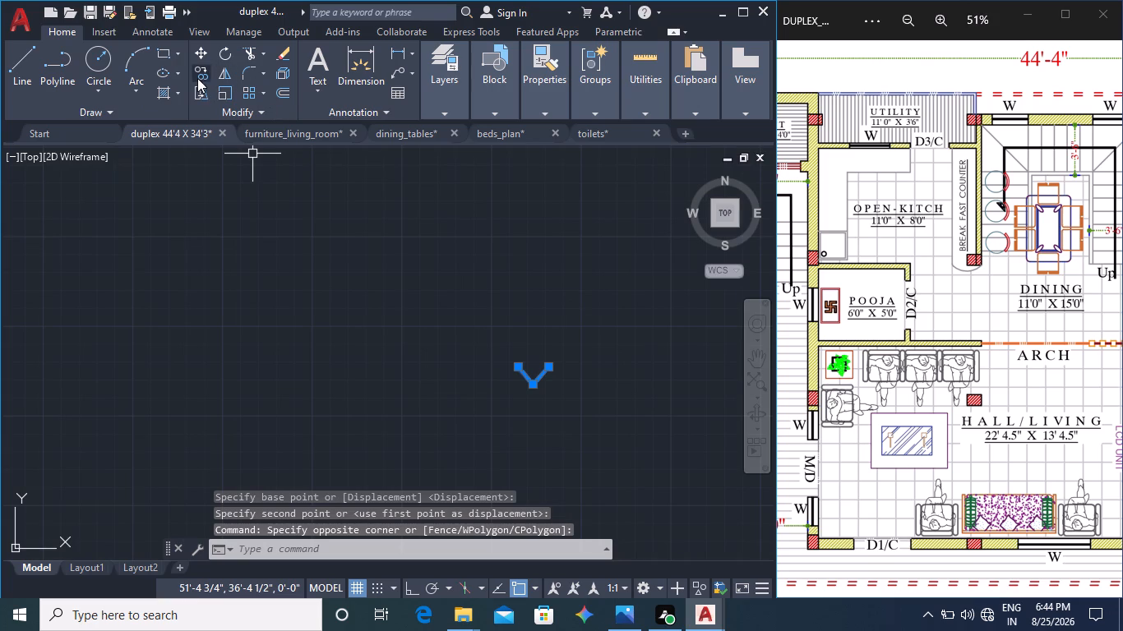
pyautogui.click(200, 54)
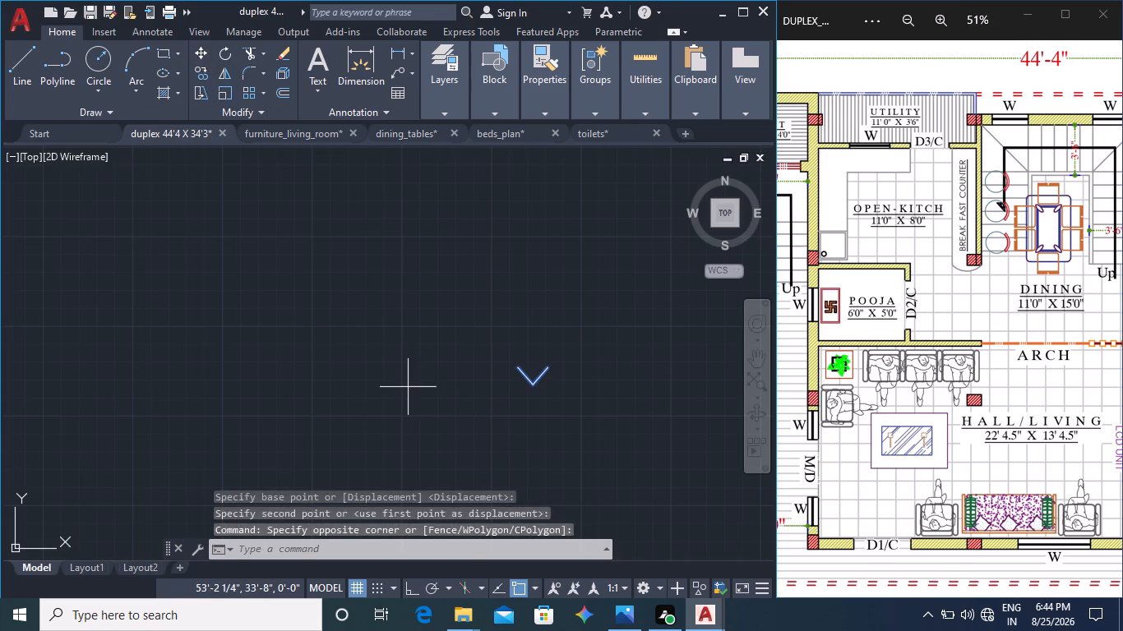
pyautogui.click(533, 384)
pyautogui.scroll(-3, 529, 408)
pyautogui.moveTo(537, 434); pyautogui.dragTo(568, 214, button='middle')
pyautogui.moveTo(501, 504); pyautogui.dragTo(610, 258, button='middle')
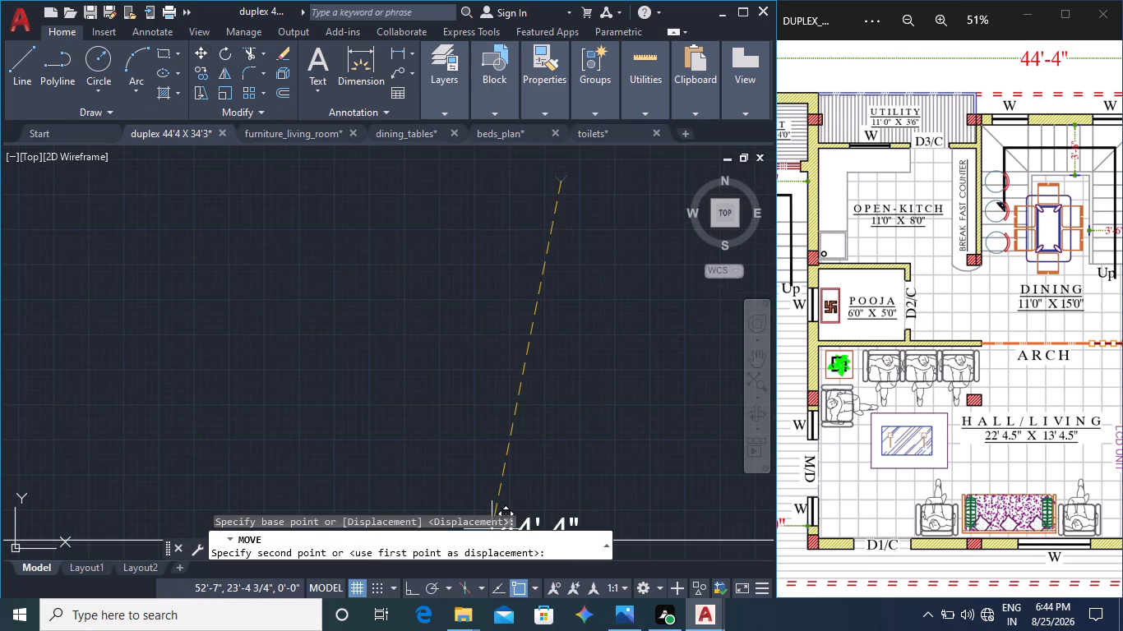
pyautogui.moveTo(509, 477); pyautogui.dragTo(590, 264, button='middle')
pyautogui.scroll(4, 642, 405)
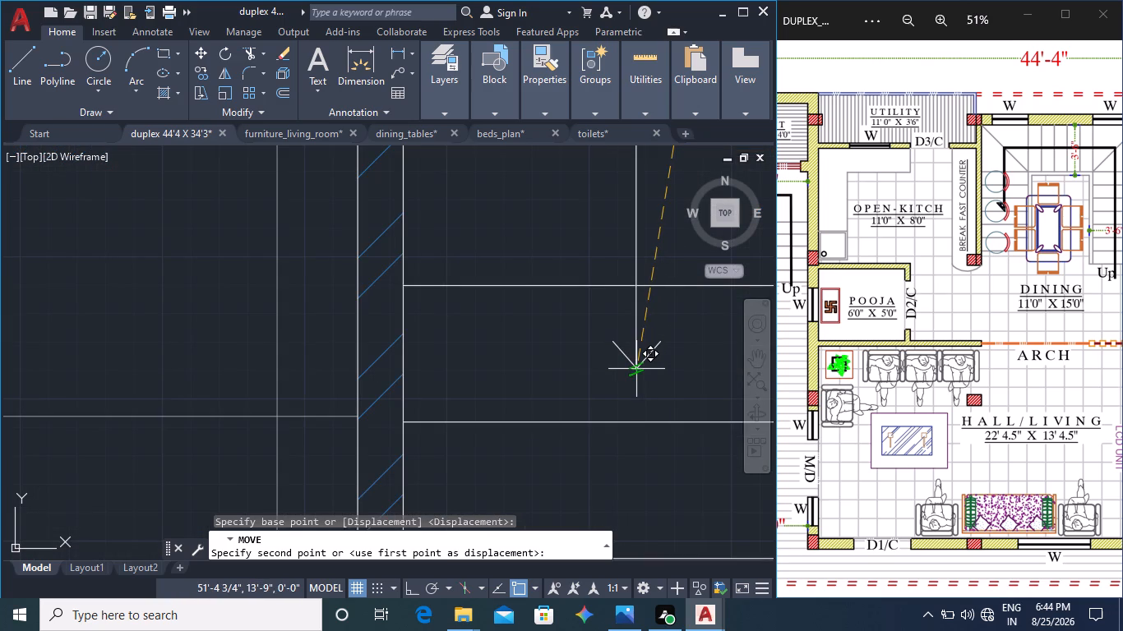
pyautogui.click(635, 372)
pyautogui.press('Escape')
# Set the colour of the dining staircase's direction polyline and arrowhead to red 205,32,39.
pyautogui.moveTo(623, 382); pyautogui.dragTo(375, 431, button='middle')
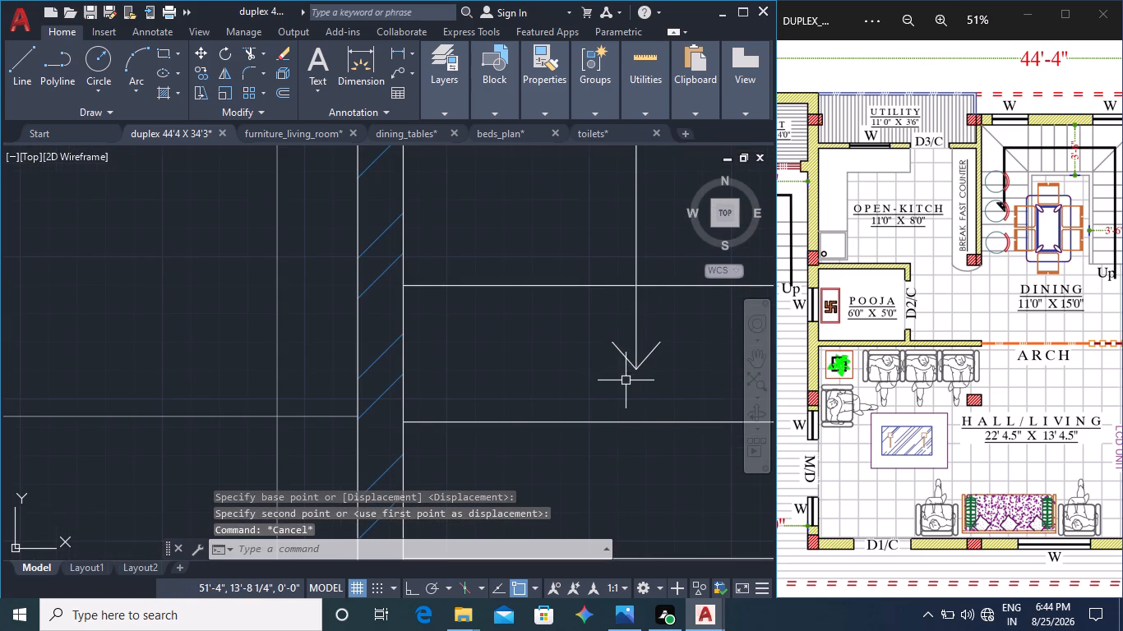
pyautogui.scroll(-1, 432, 415)
pyautogui.click(401, 344)
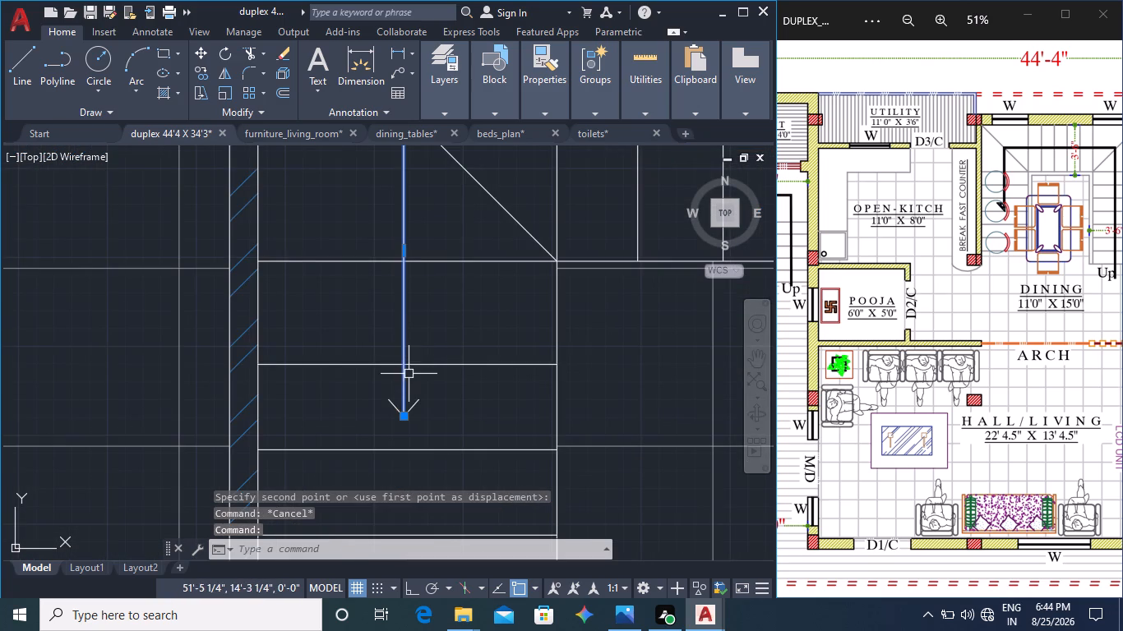
pyautogui.click(412, 406)
pyautogui.scroll(-3, 438, 399)
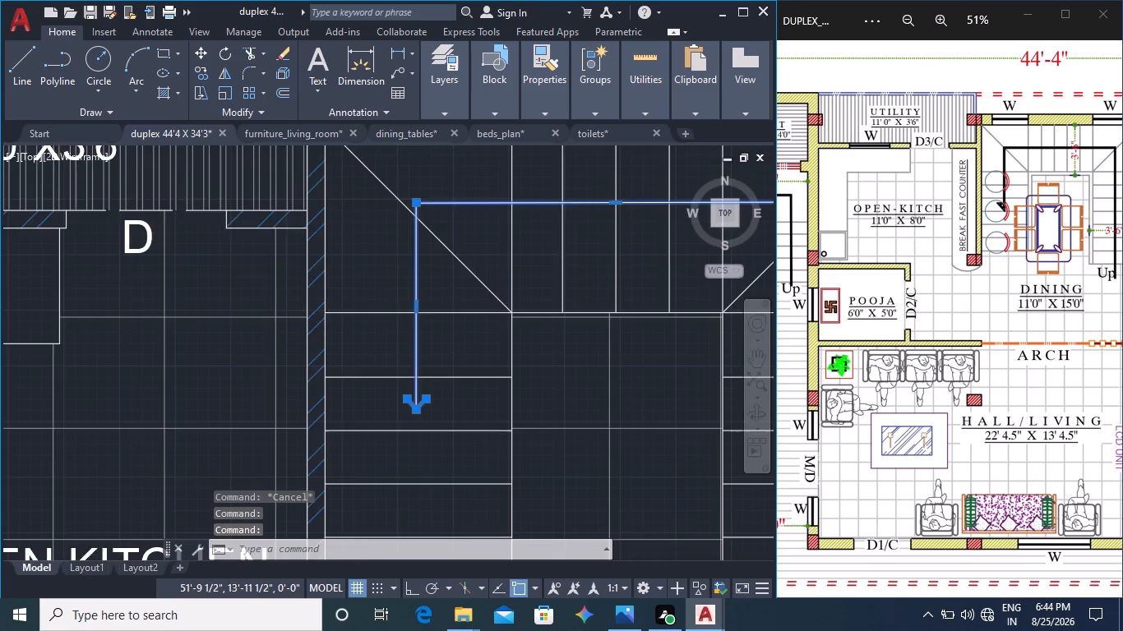
pyautogui.click(548, 101)
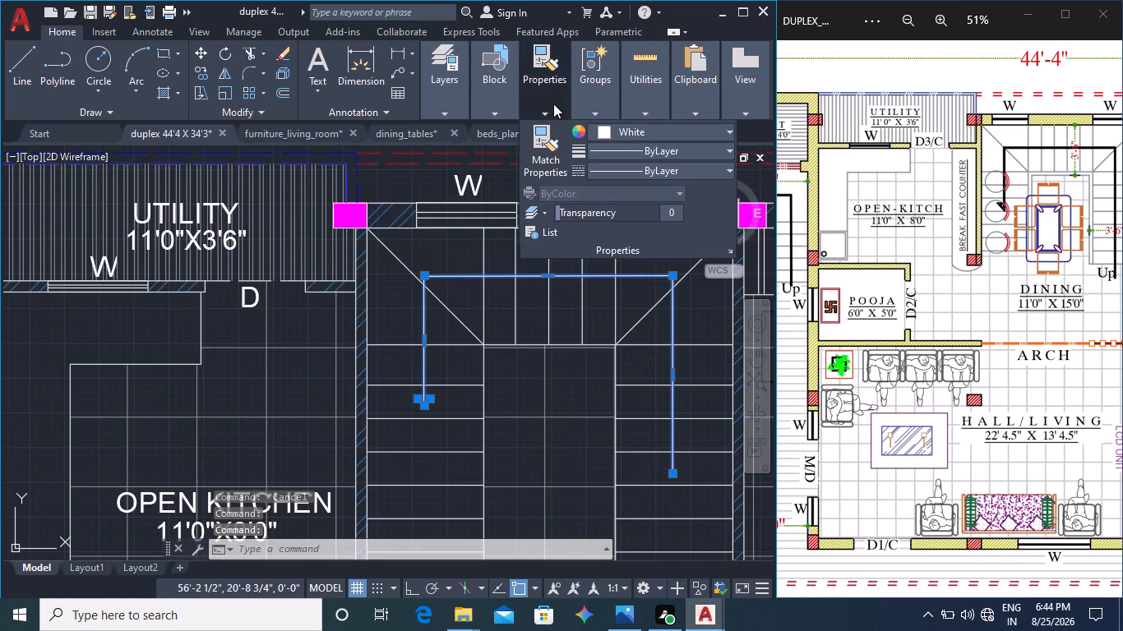
pyautogui.click(546, 88)
pyautogui.click(611, 127)
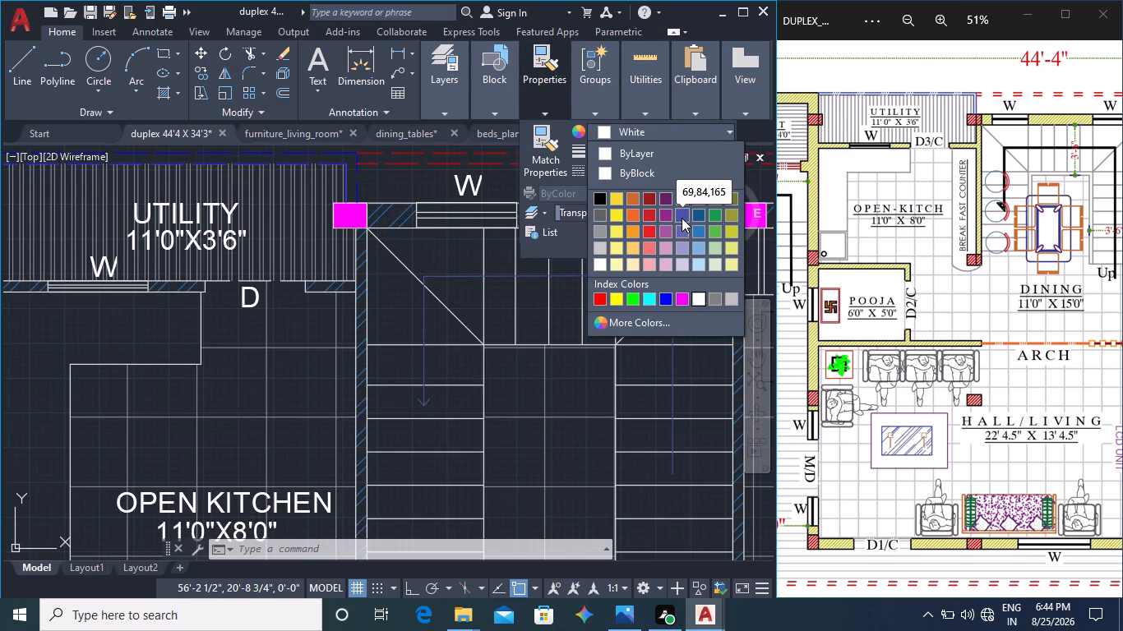
pyautogui.click(646, 214)
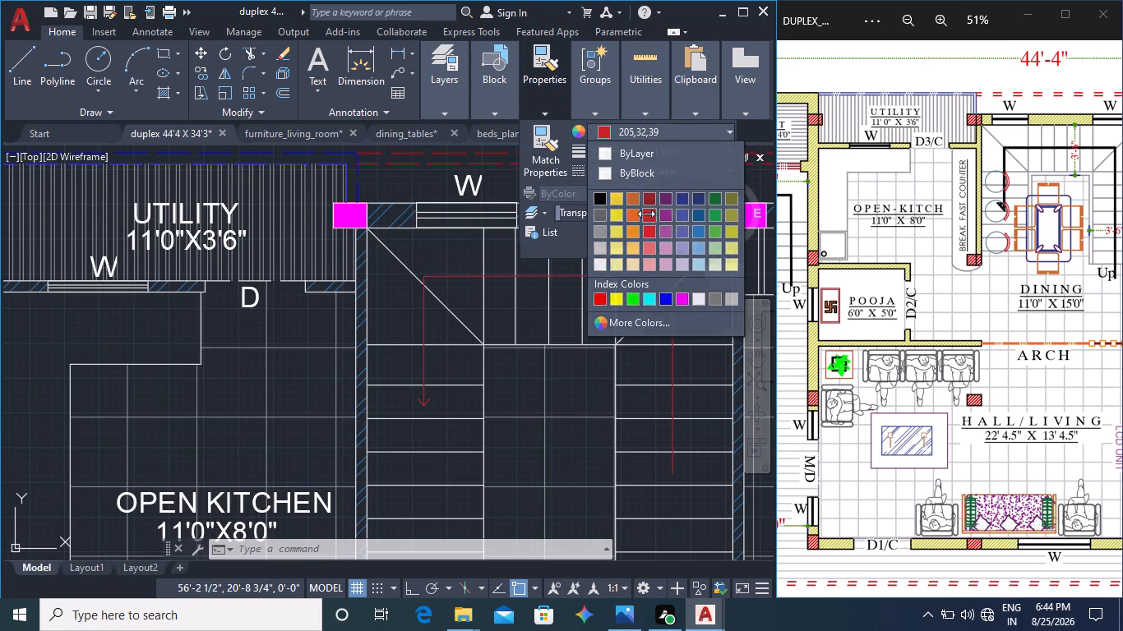
pyautogui.press('Escape')
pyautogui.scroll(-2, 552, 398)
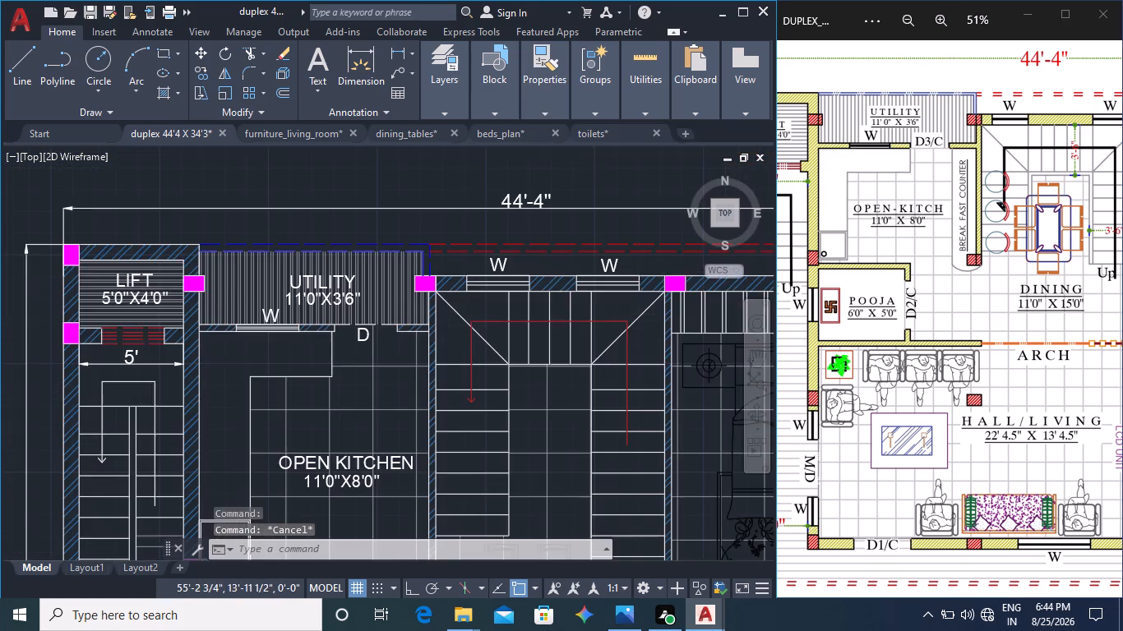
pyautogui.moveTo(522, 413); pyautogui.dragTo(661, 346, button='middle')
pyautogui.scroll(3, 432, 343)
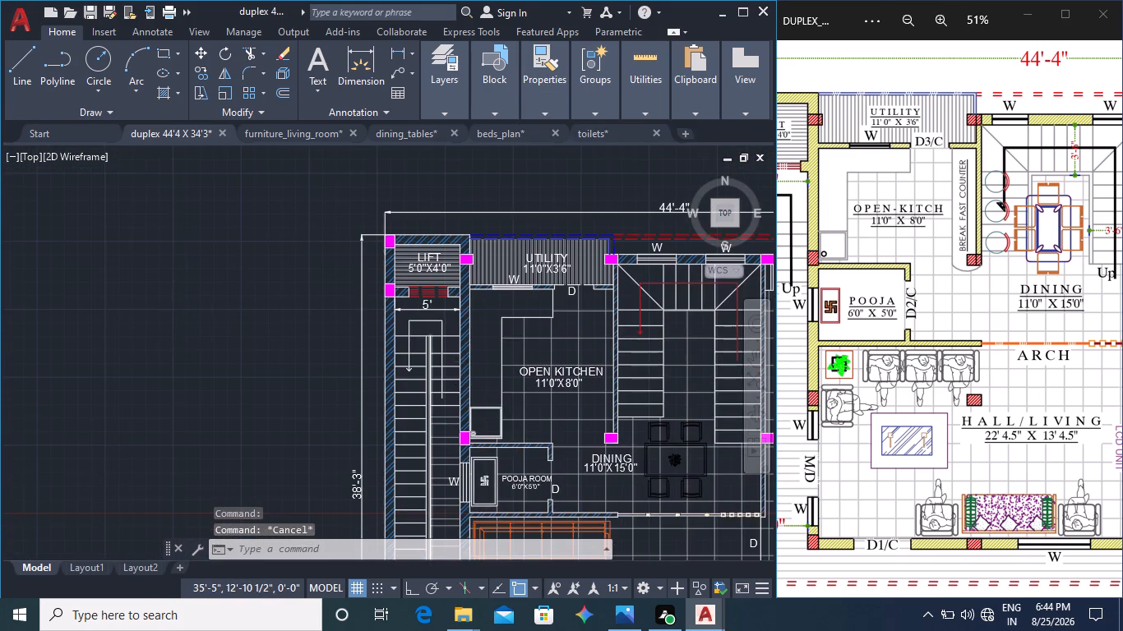
# Set the colour of the lift-side staircase's direction polyline and arrowhead to the same red as the dining staircase's arrow.
pyautogui.click(460, 340)
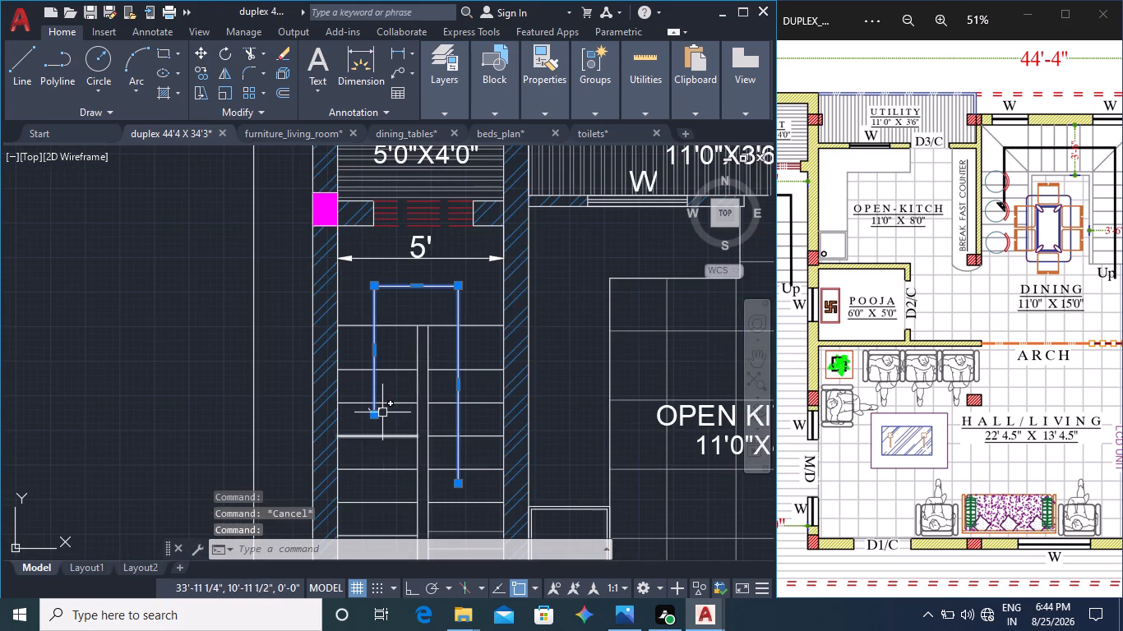
pyautogui.scroll(3, 382, 409)
pyautogui.click(372, 412)
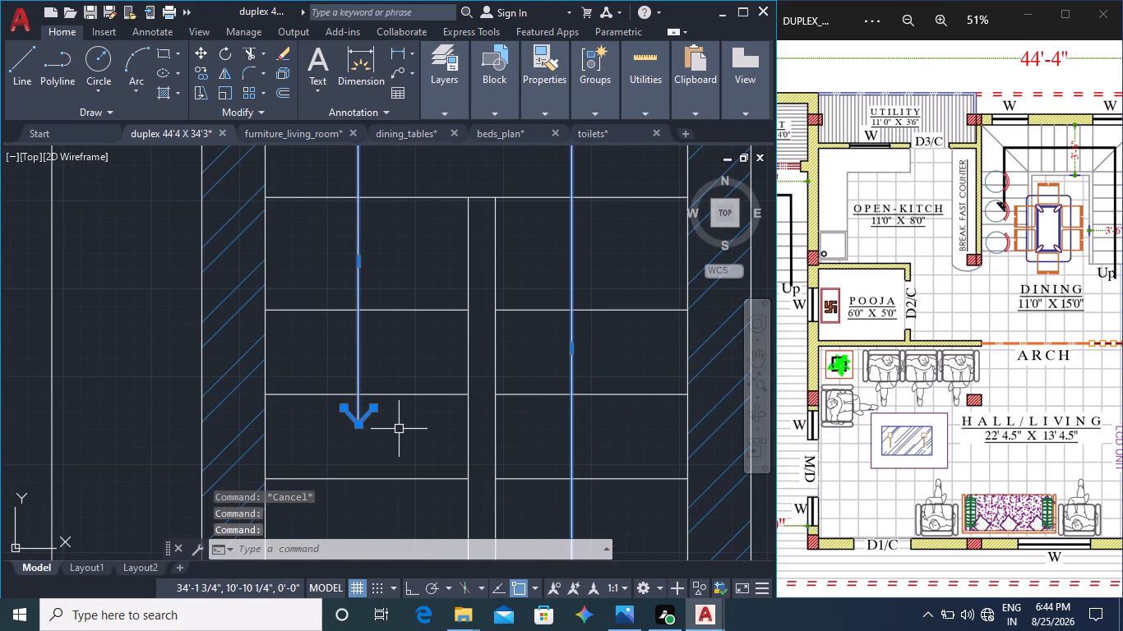
pyautogui.click(541, 83)
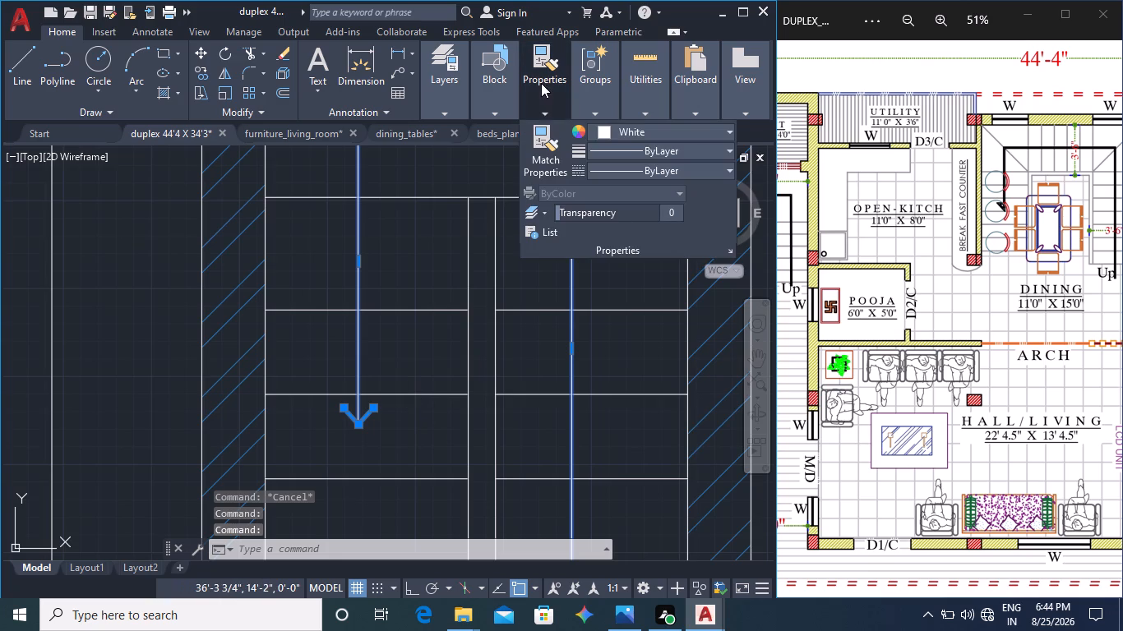
pyautogui.click(603, 129)
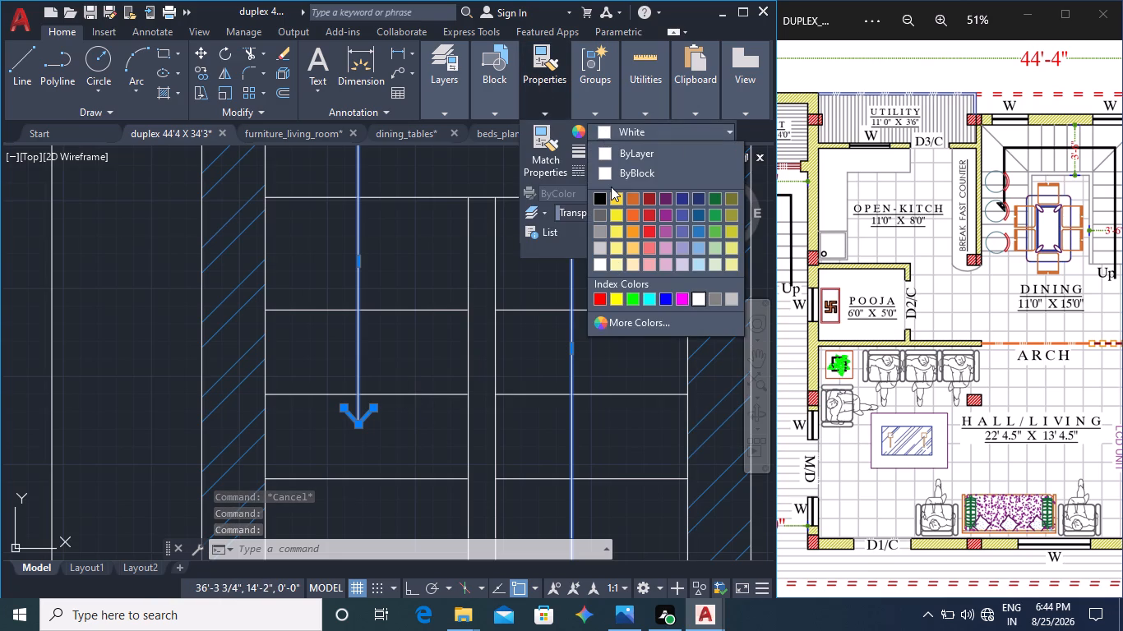
pyautogui.click(647, 215)
pyautogui.press('Escape')
pyautogui.scroll(-1, 438, 429)
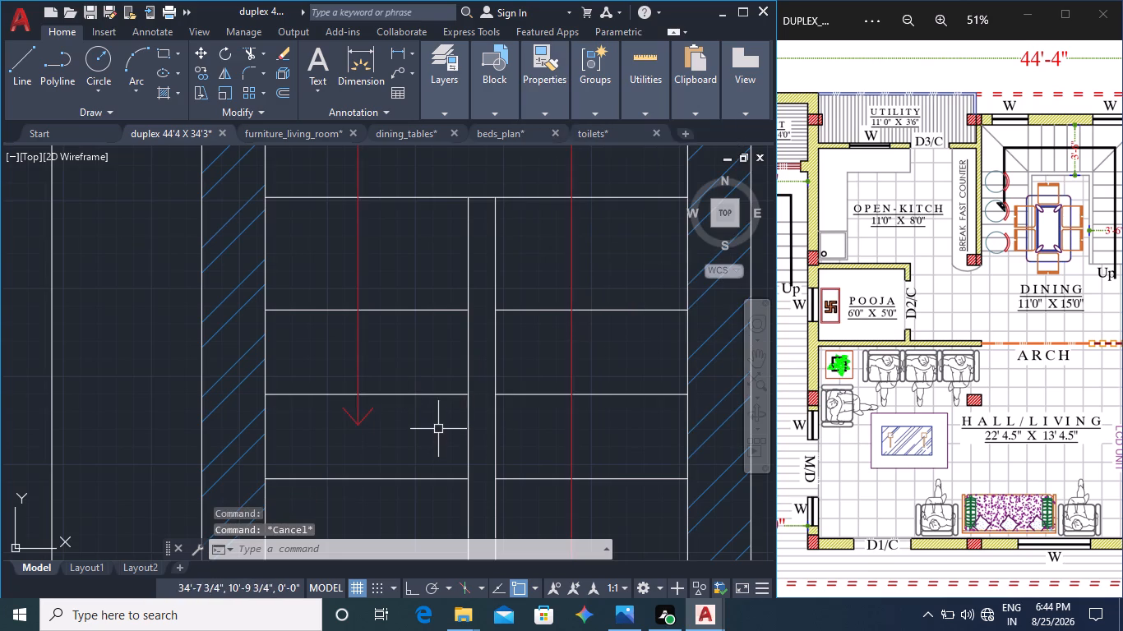
# Compare the whole second-floor plan with the reference image, examining the staircases and their annotations.
pyautogui.scroll(-2, 438, 429)
pyautogui.moveTo(585, 434); pyautogui.dragTo(385, 427, button='middle')
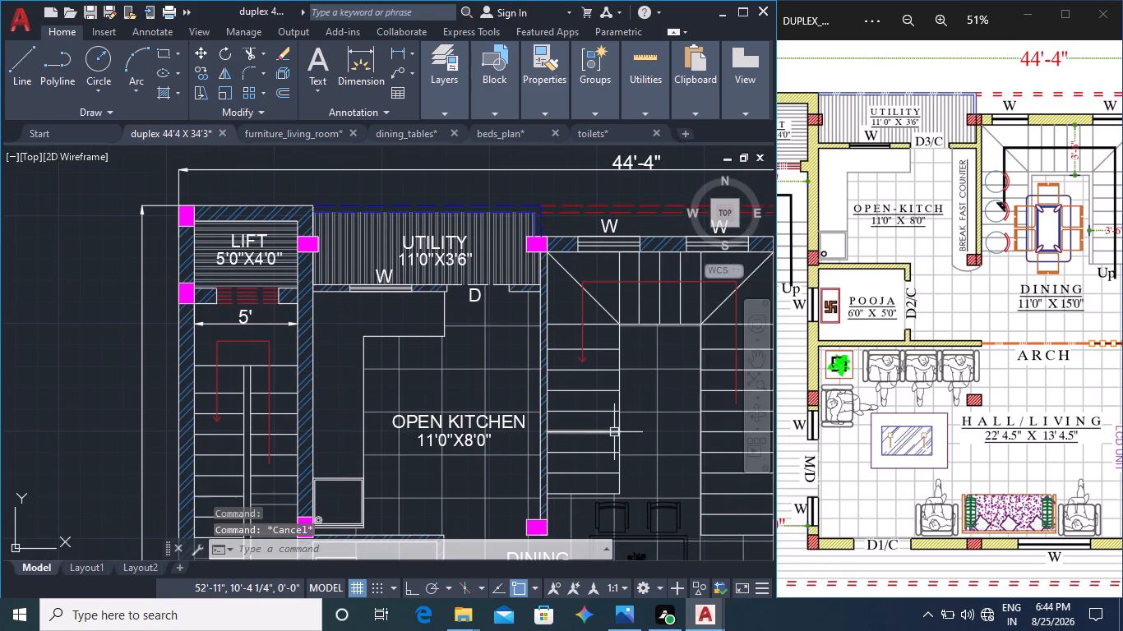
pyautogui.middleClick(970, 377)
pyautogui.scroll(-2, 961, 343)
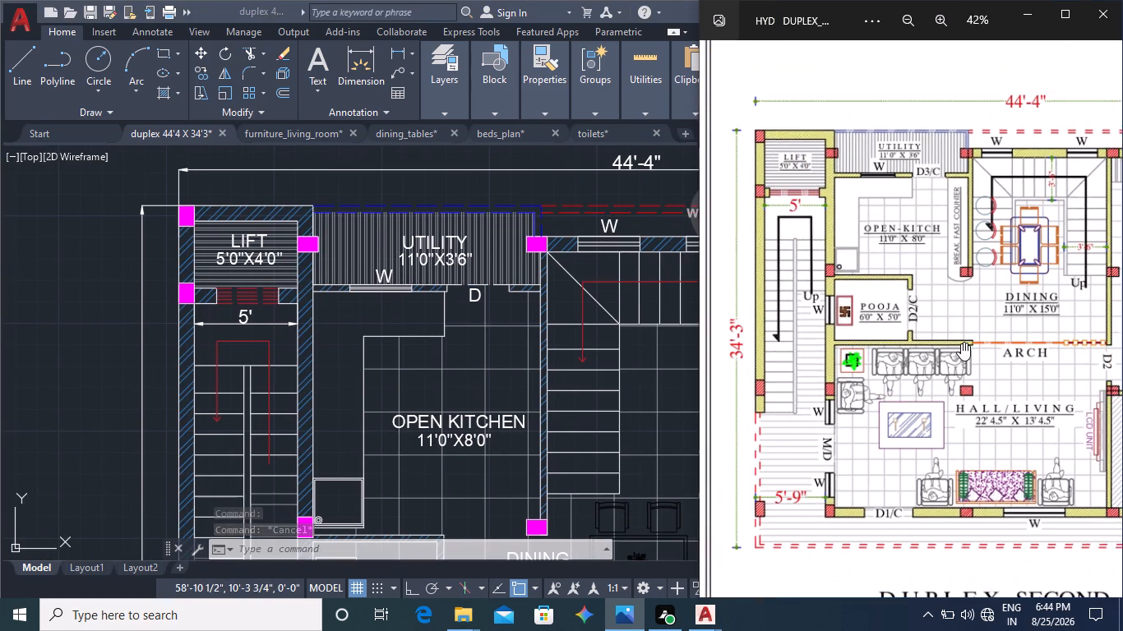
pyautogui.moveTo(993, 305); pyautogui.dragTo(969, 326, button='middle')
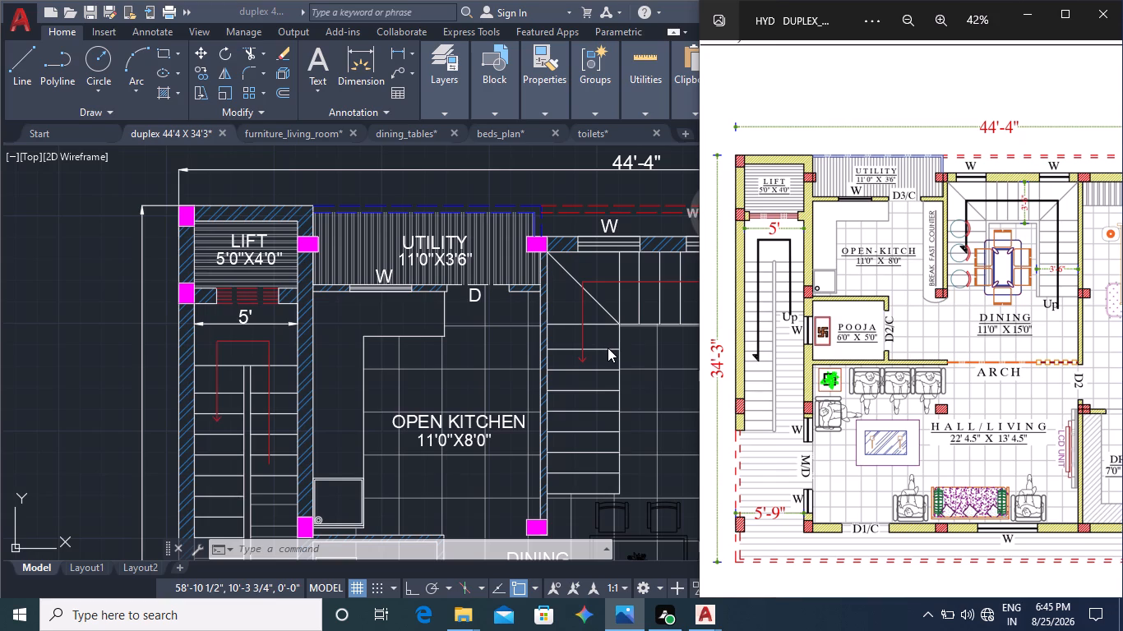
pyautogui.middleClick(648, 422)
pyautogui.moveTo(653, 422); pyautogui.dragTo(509, 359, button='middle')
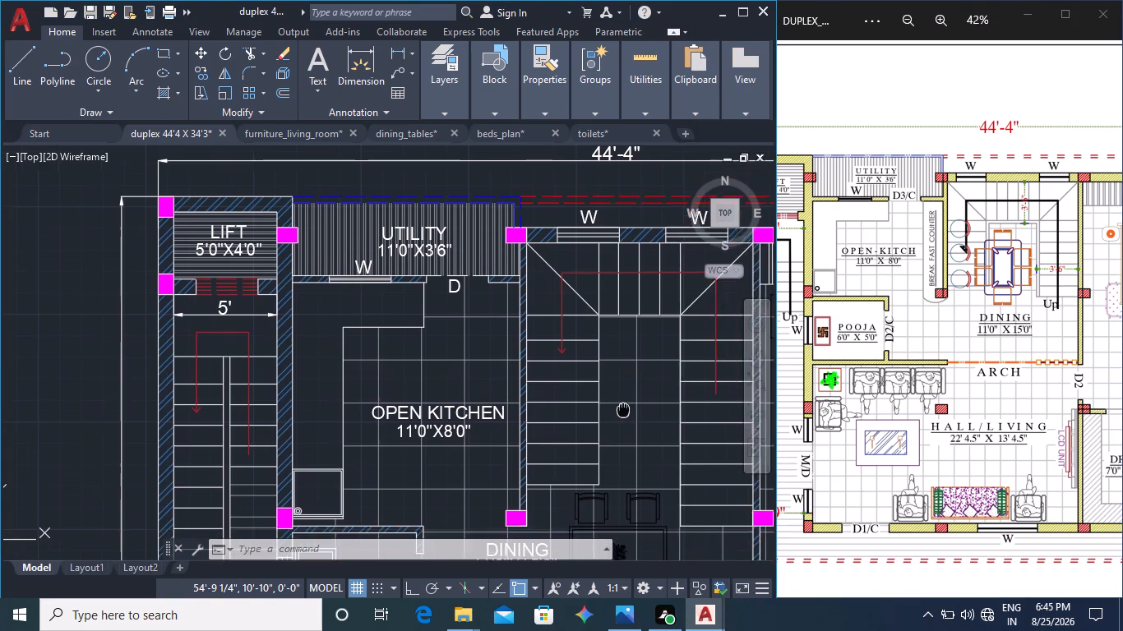
pyautogui.scroll(-1, 568, 385)
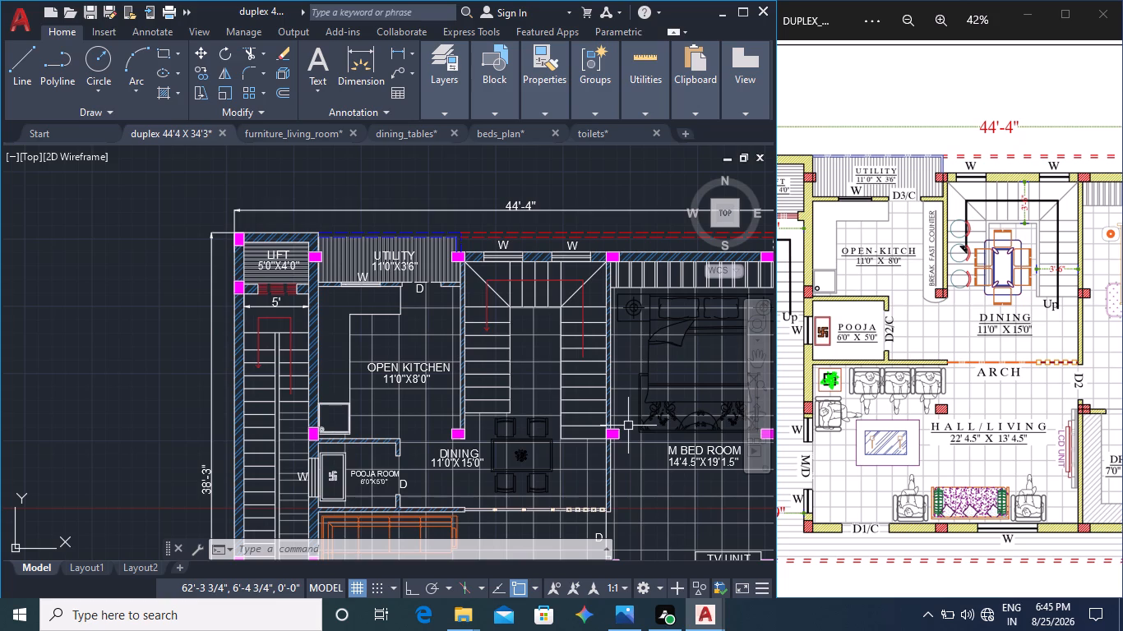
pyautogui.moveTo(670, 389); pyautogui.dragTo(667, 386, button='middle')
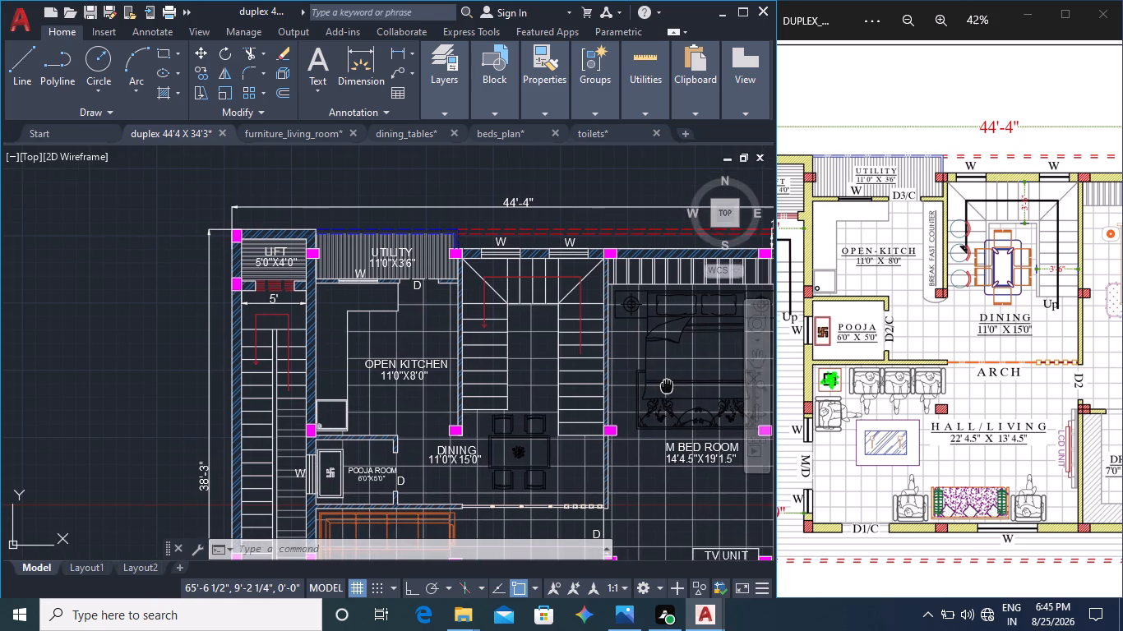
pyautogui.moveTo(667, 386); pyautogui.dragTo(566, 294, button='middle')
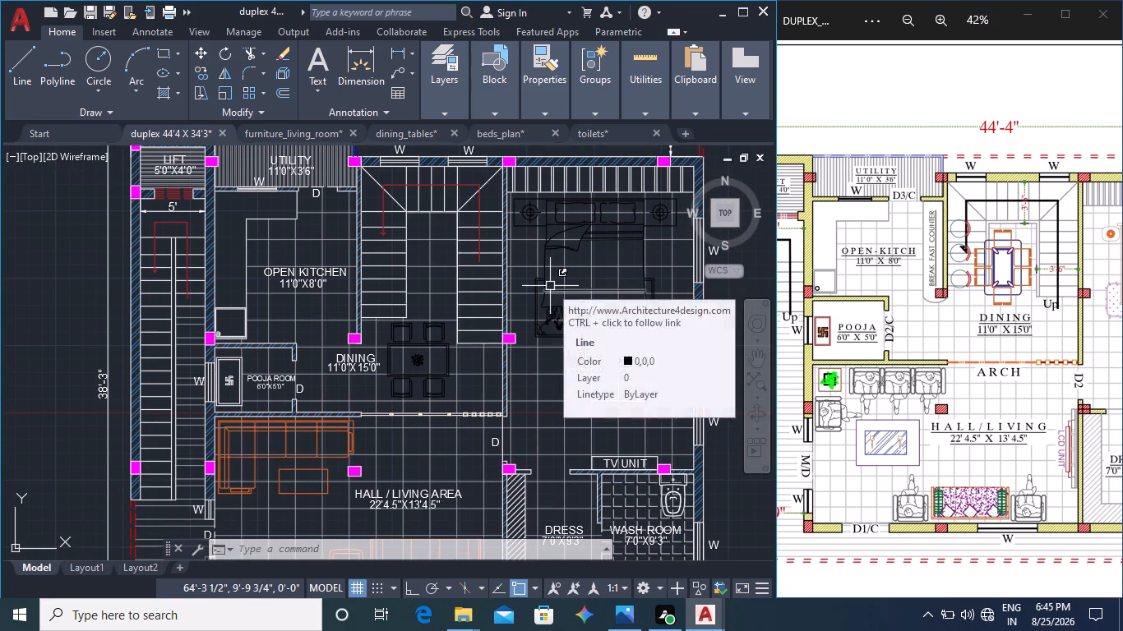
pyautogui.scroll(-1, 354, 363)
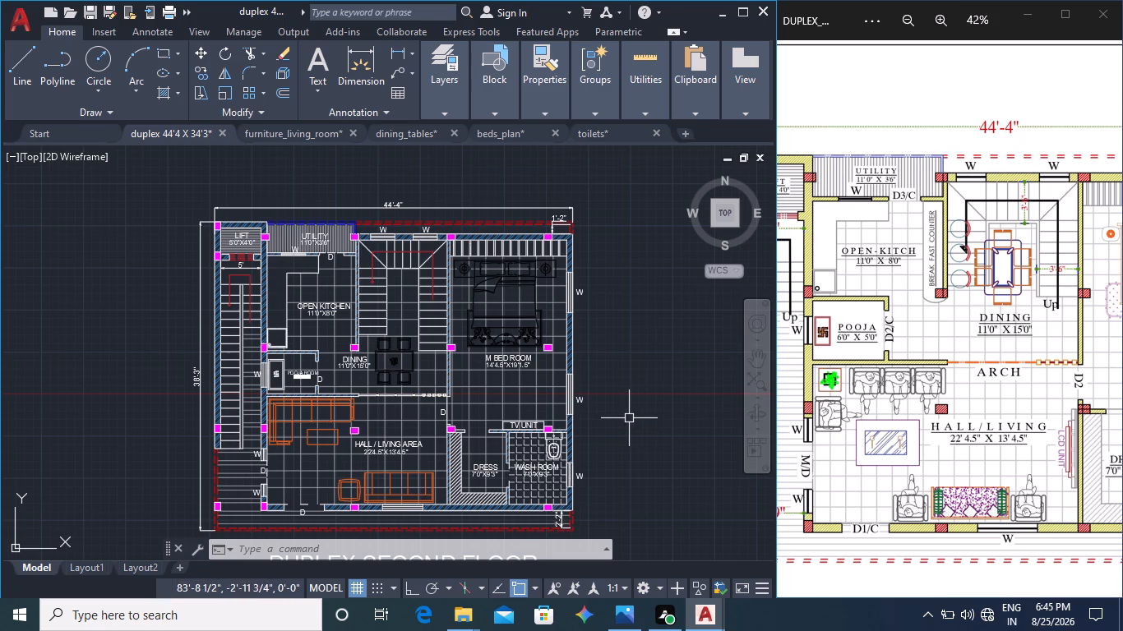
pyautogui.press('Escape')
pyautogui.press('Escape')
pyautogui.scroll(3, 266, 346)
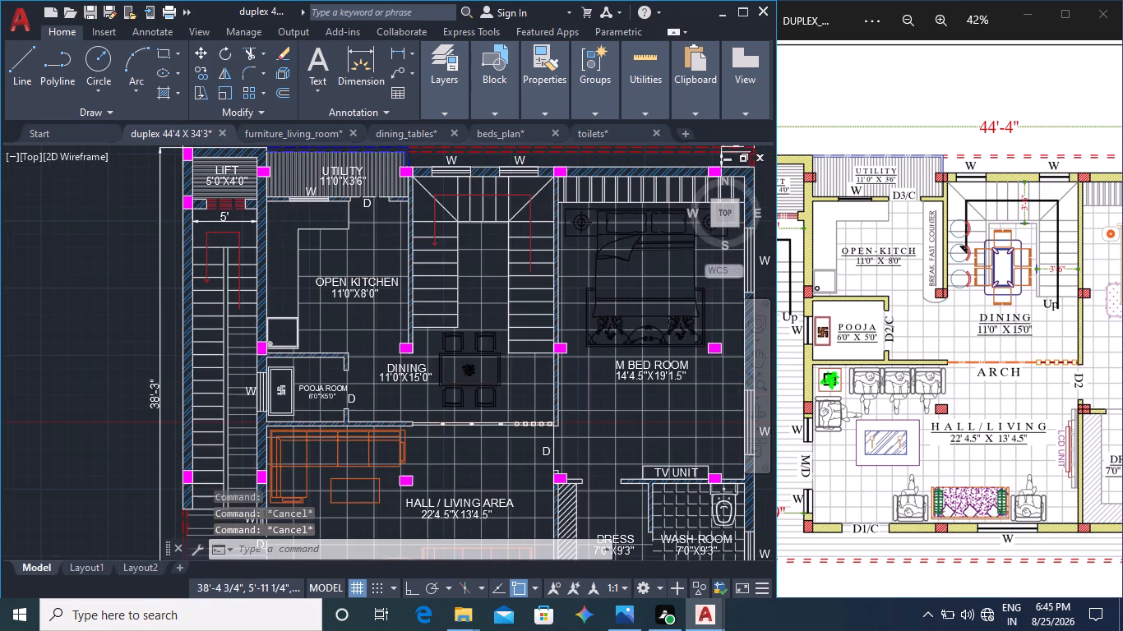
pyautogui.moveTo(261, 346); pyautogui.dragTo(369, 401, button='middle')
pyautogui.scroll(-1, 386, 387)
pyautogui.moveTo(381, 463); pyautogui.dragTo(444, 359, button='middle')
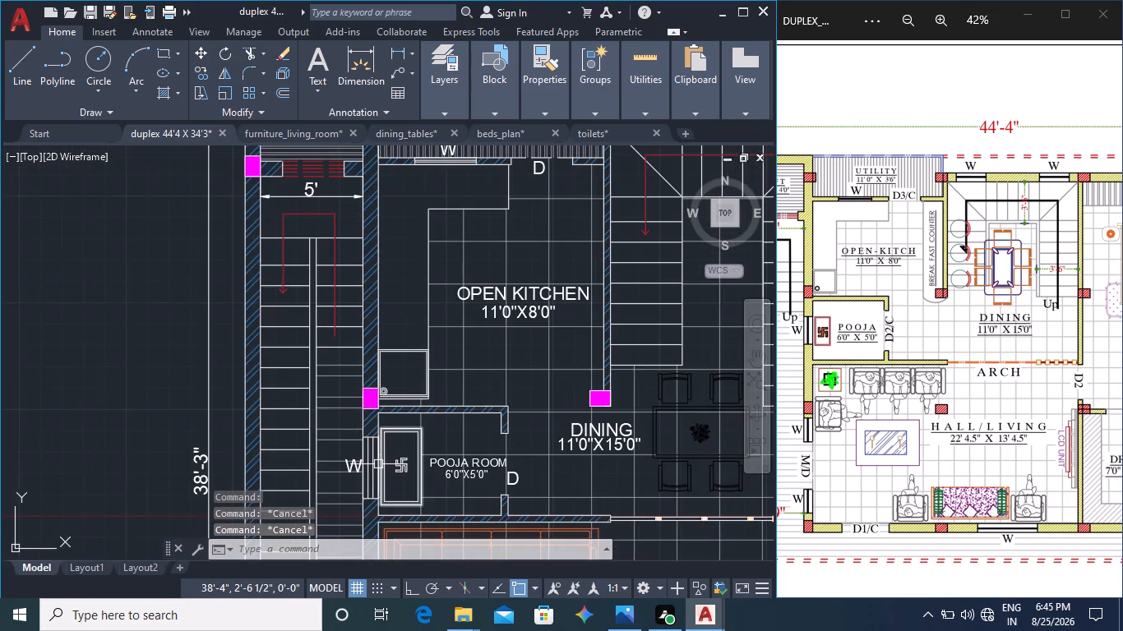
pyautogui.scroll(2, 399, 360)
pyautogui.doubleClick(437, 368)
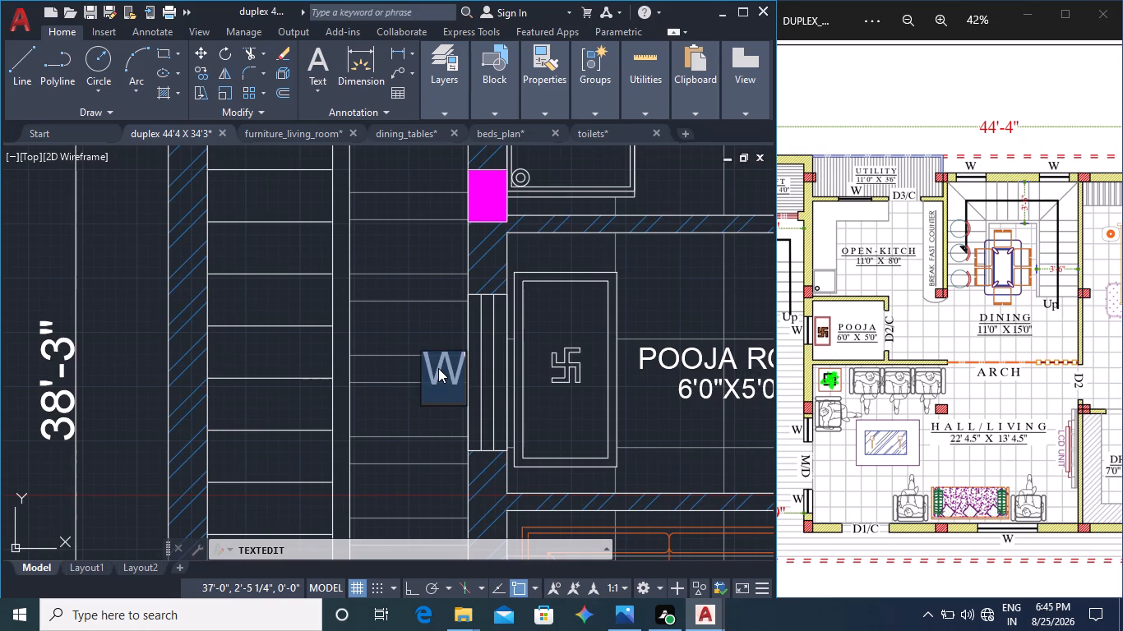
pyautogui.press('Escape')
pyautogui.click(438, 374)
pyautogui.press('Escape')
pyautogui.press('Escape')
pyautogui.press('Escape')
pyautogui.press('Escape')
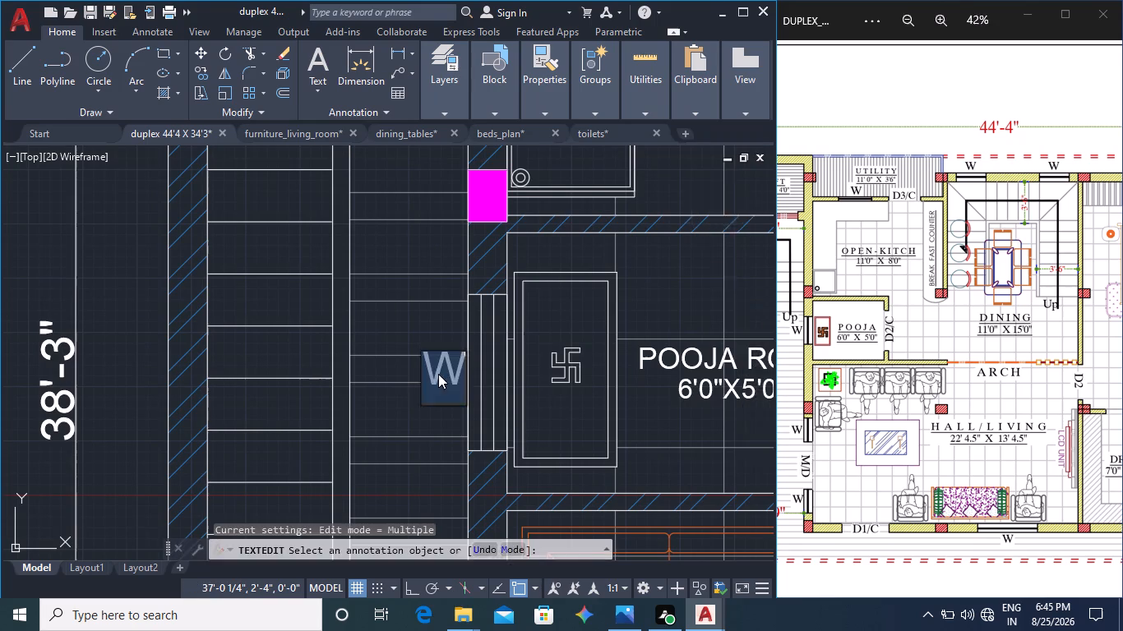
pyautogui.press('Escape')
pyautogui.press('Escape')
# Copy the W label beside the pooja room window to just below the direction line's open end on the lift-side staircase.
pyautogui.click(438, 374)
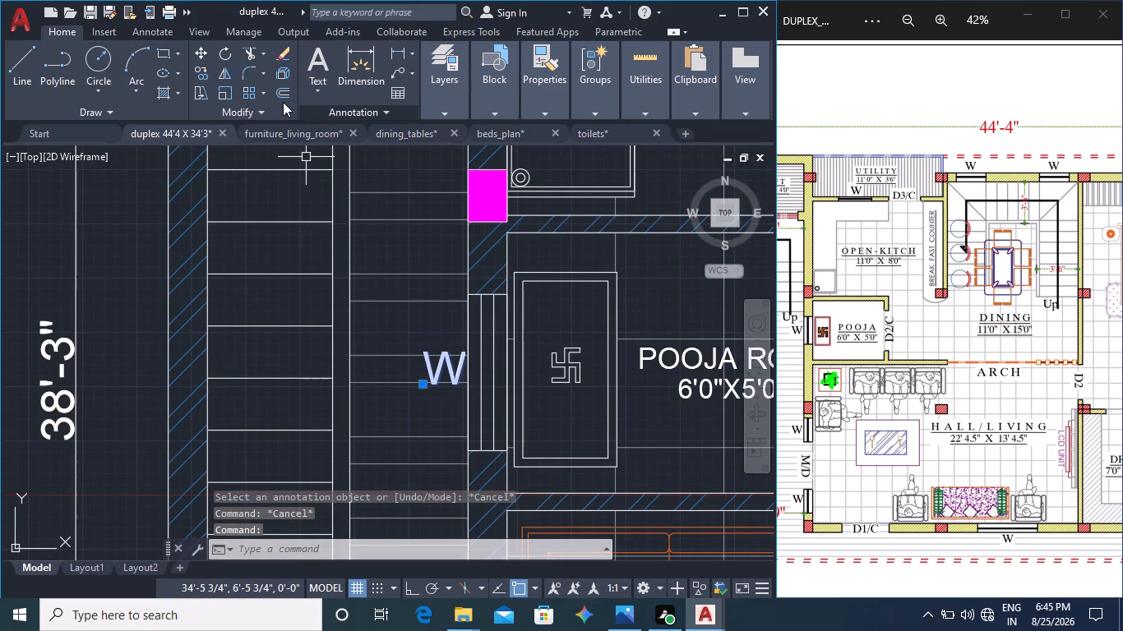
pyautogui.click(204, 65)
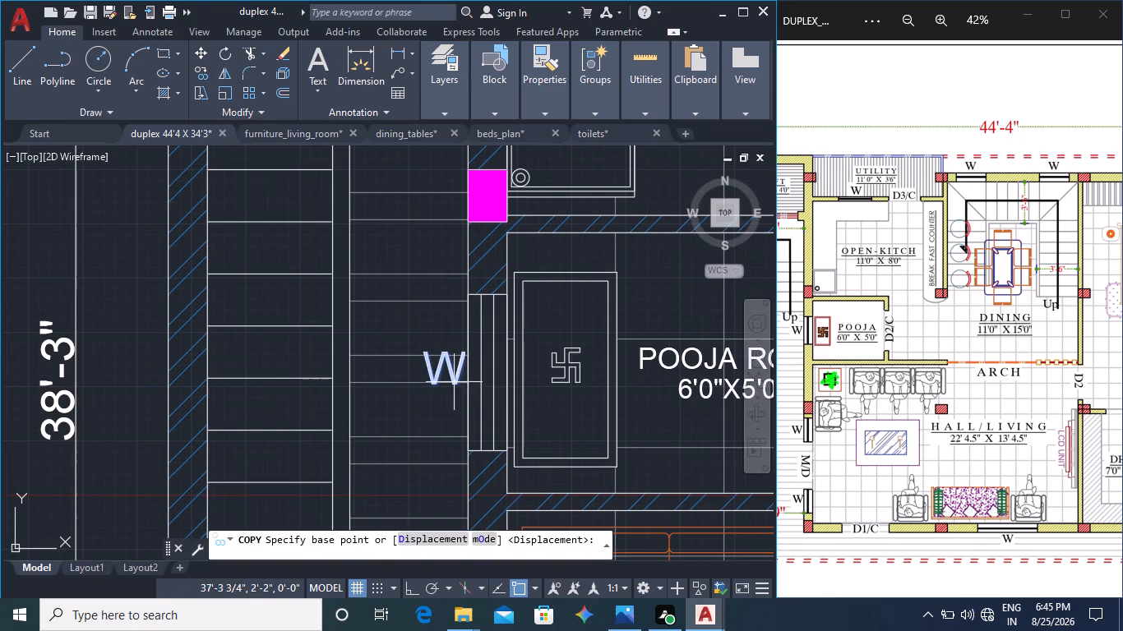
pyautogui.click(425, 385)
pyautogui.moveTo(398, 342); pyautogui.dragTo(464, 537, button='middle')
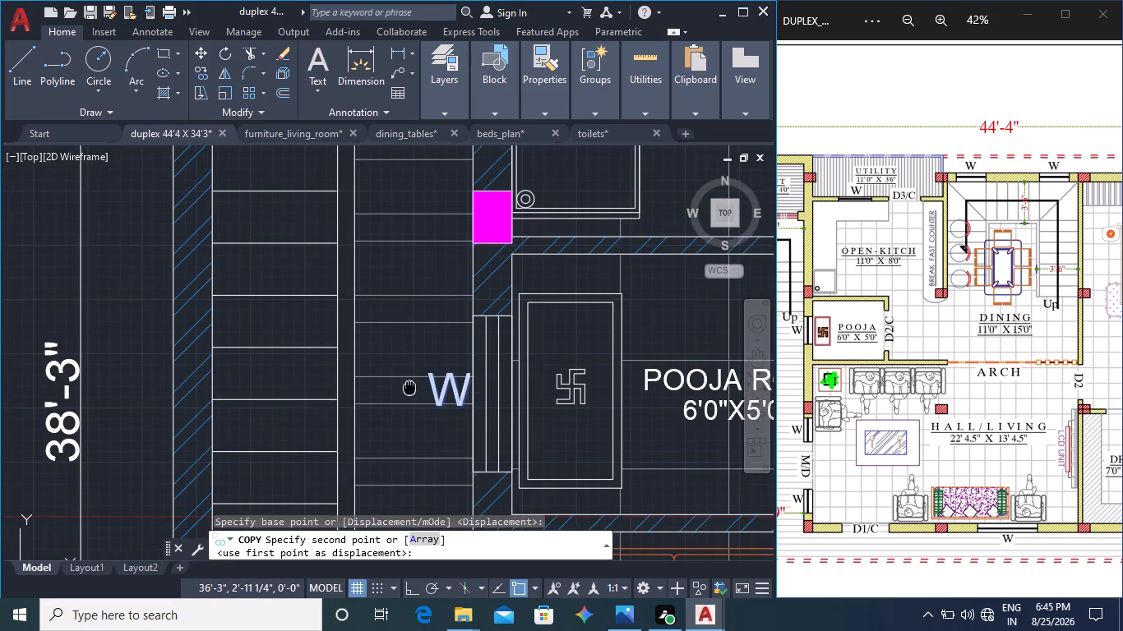
pyautogui.click(441, 270)
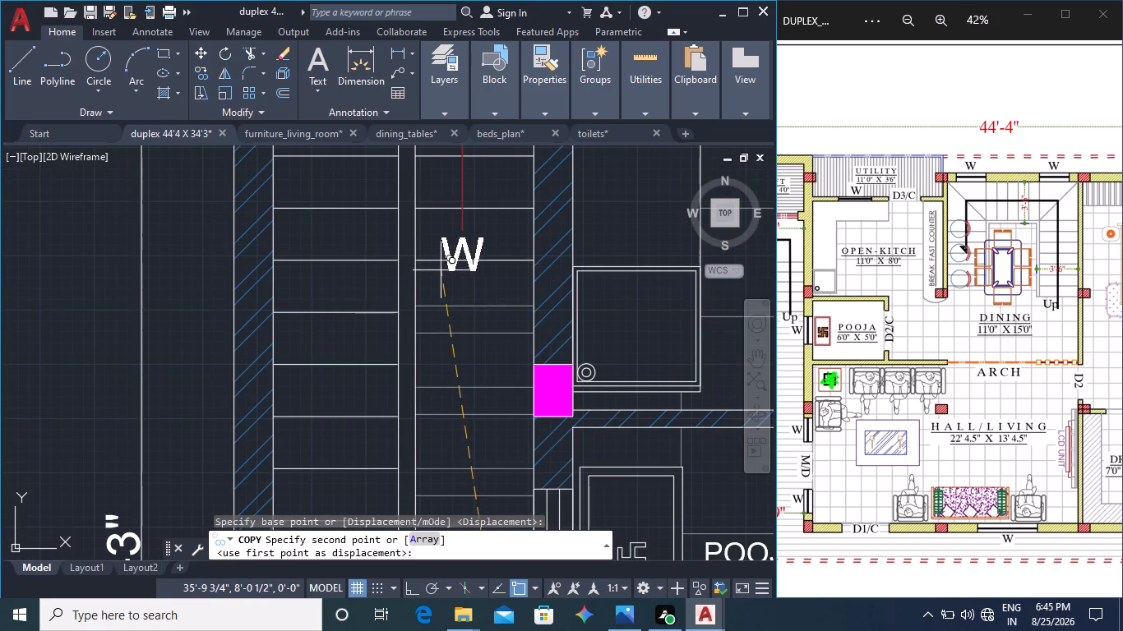
pyautogui.press('Escape')
# Change the copied W label below the lift-side staircase's direction line to read UP.
pyautogui.doubleClick(454, 262)
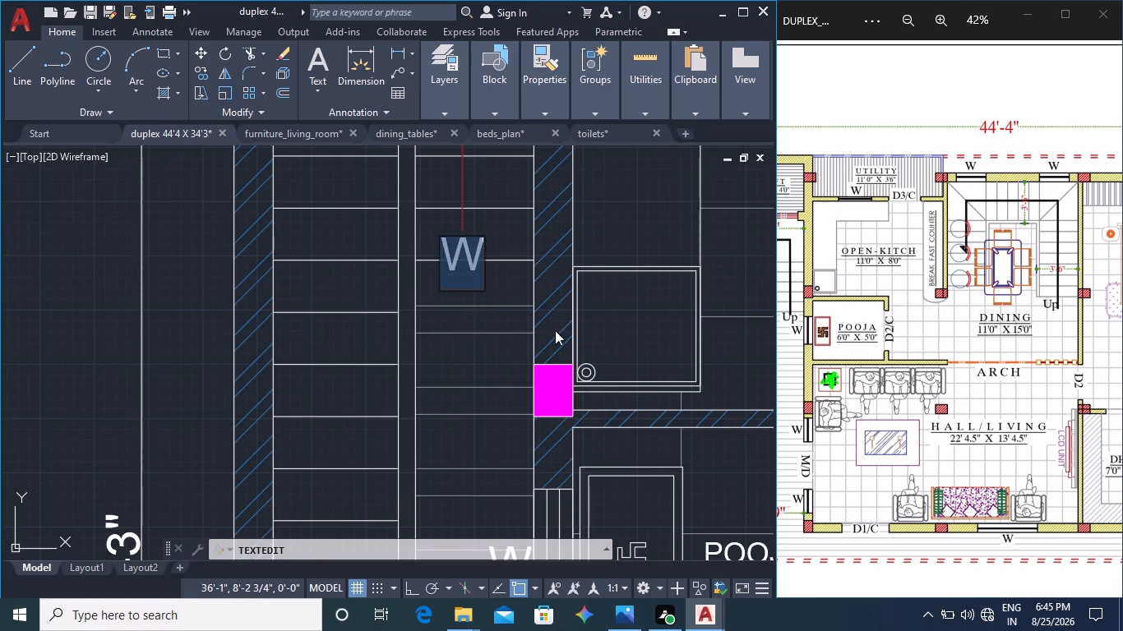
pyautogui.press('BackSpace')
pyautogui.press('u')
pyautogui.press('p')
pyautogui.press('Return')
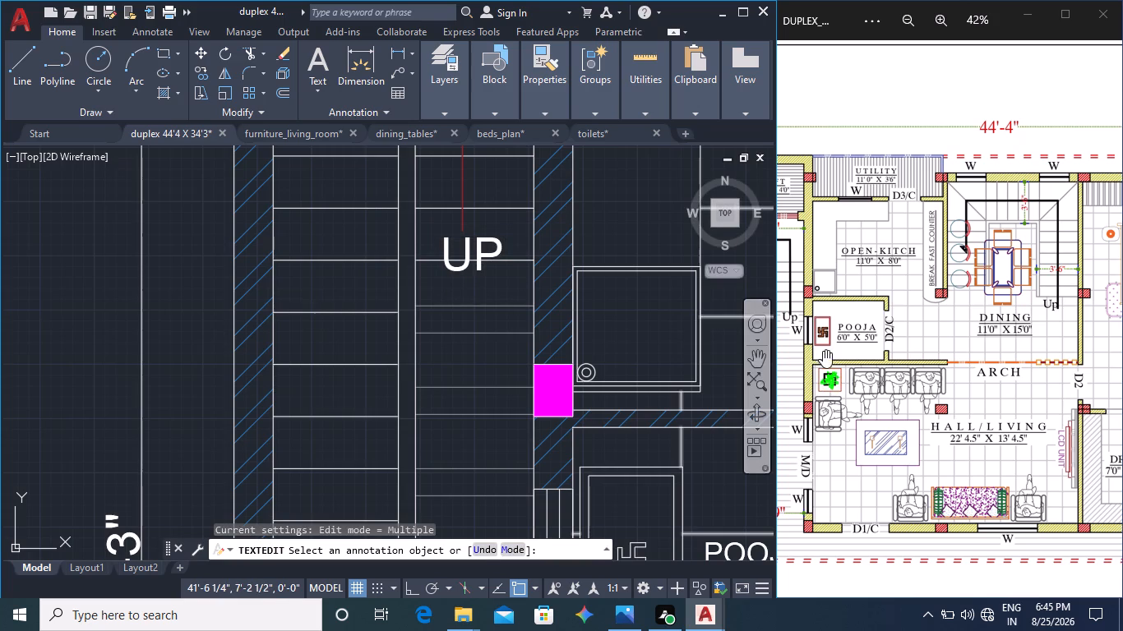
pyautogui.click(464, 265)
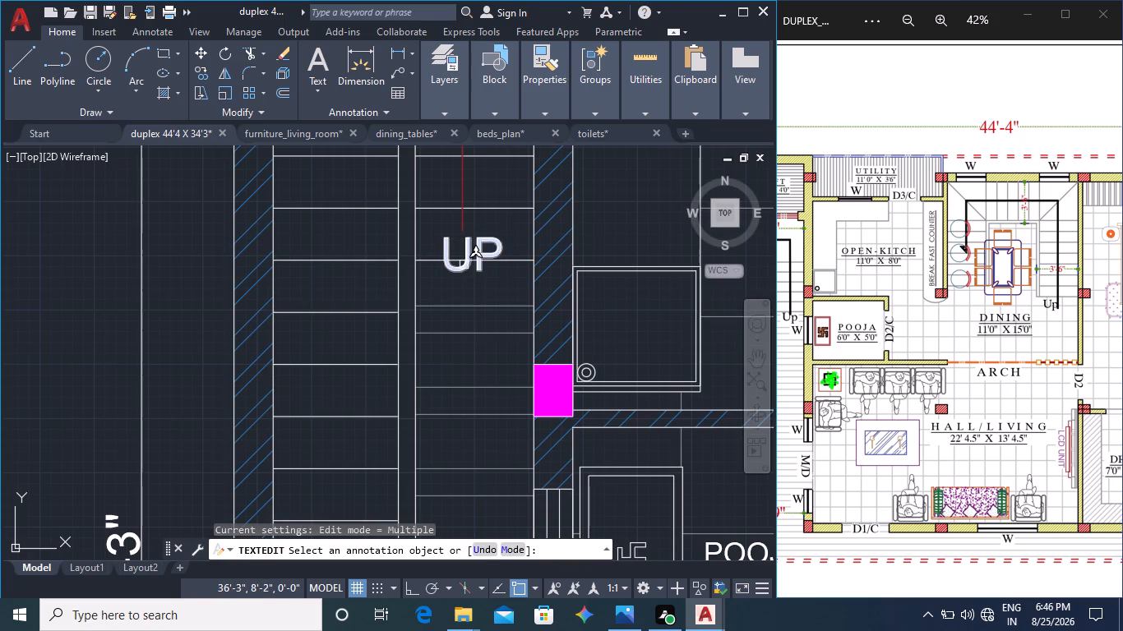
pyautogui.press('Escape')
pyautogui.press('Escape')
pyautogui.press('Escape')
pyautogui.press('Escape')
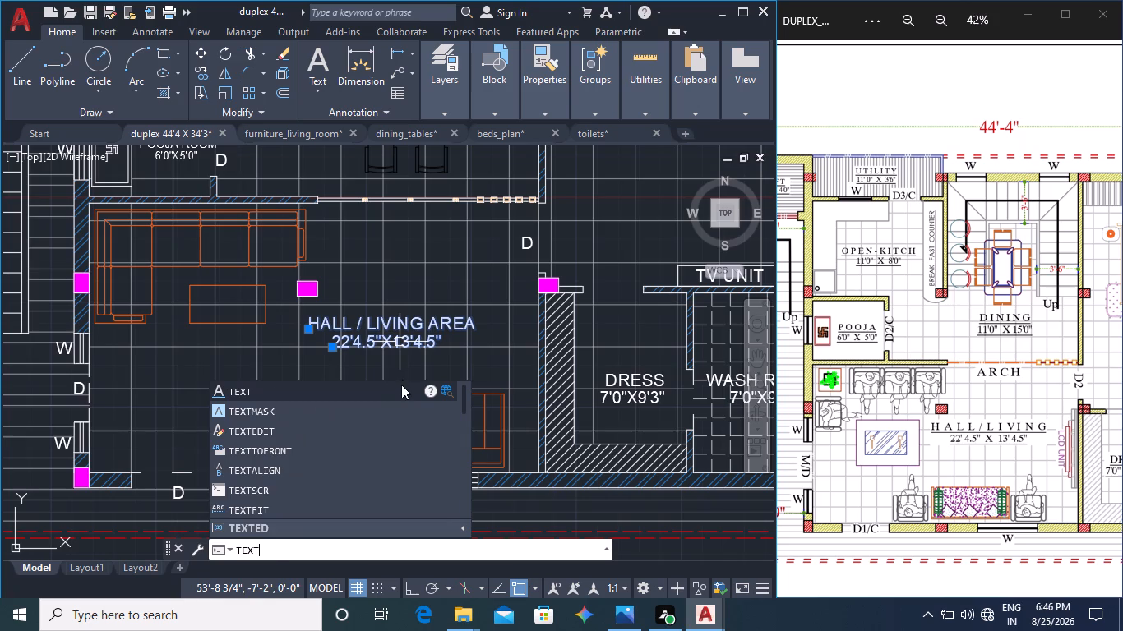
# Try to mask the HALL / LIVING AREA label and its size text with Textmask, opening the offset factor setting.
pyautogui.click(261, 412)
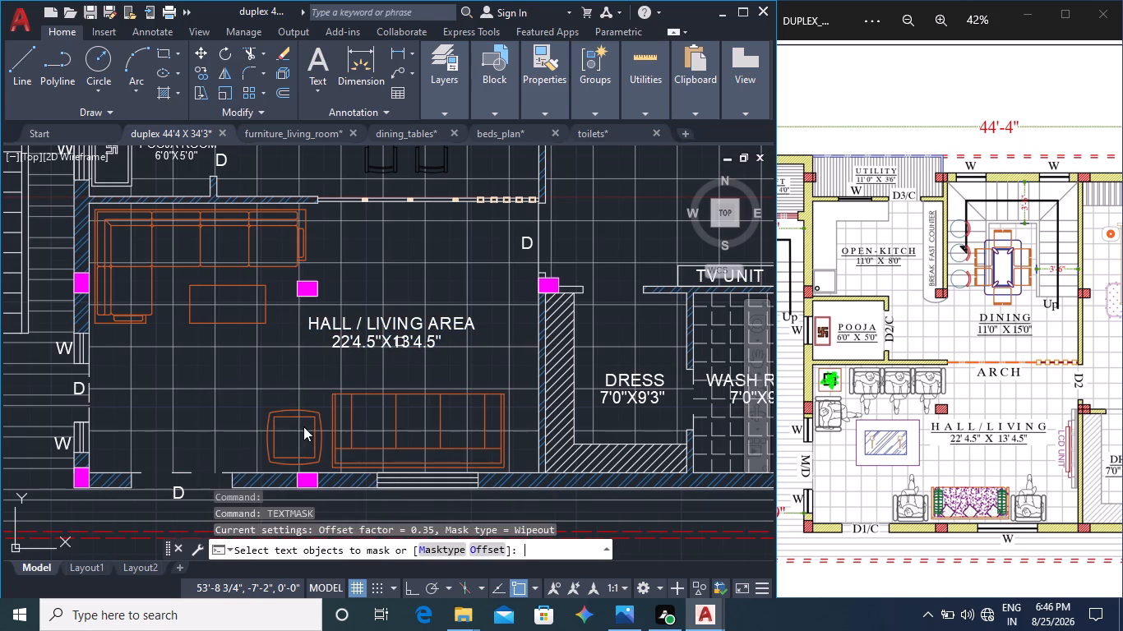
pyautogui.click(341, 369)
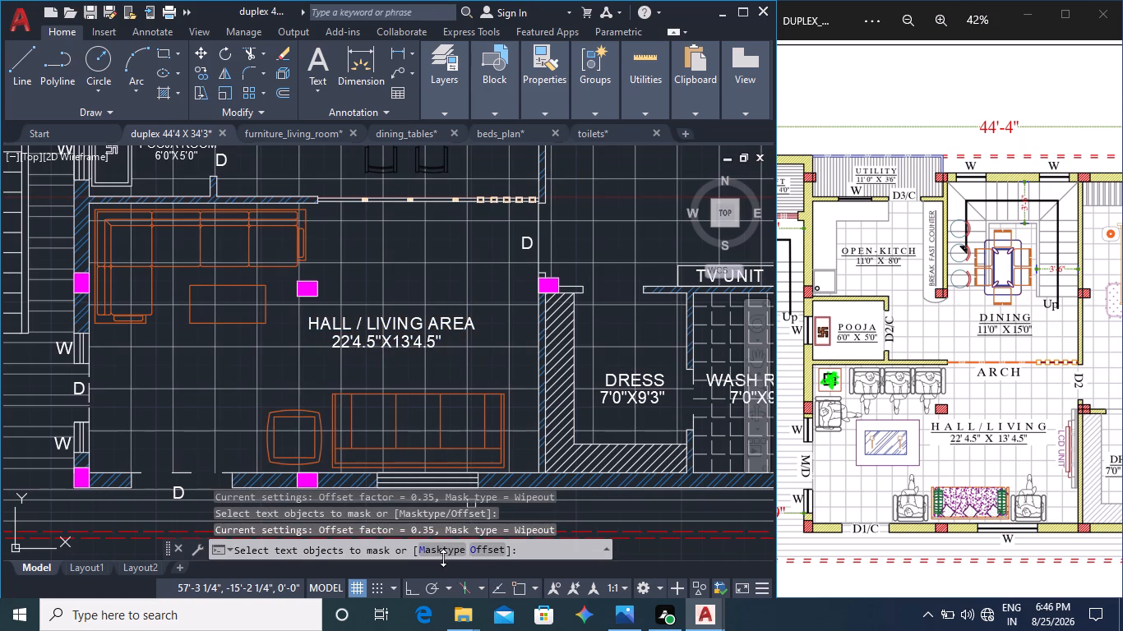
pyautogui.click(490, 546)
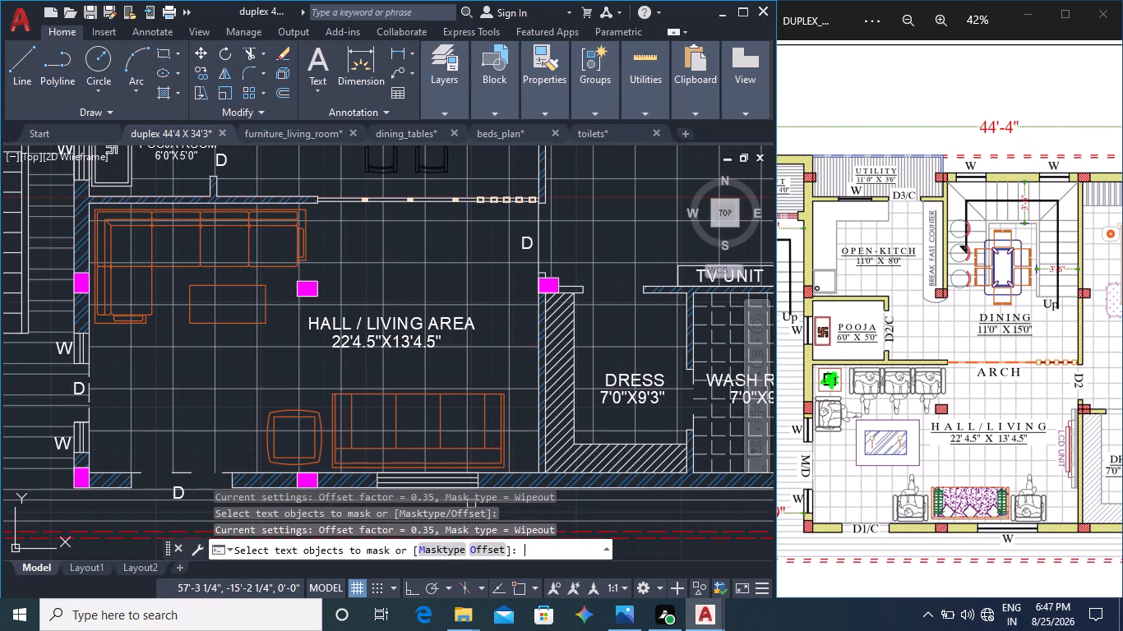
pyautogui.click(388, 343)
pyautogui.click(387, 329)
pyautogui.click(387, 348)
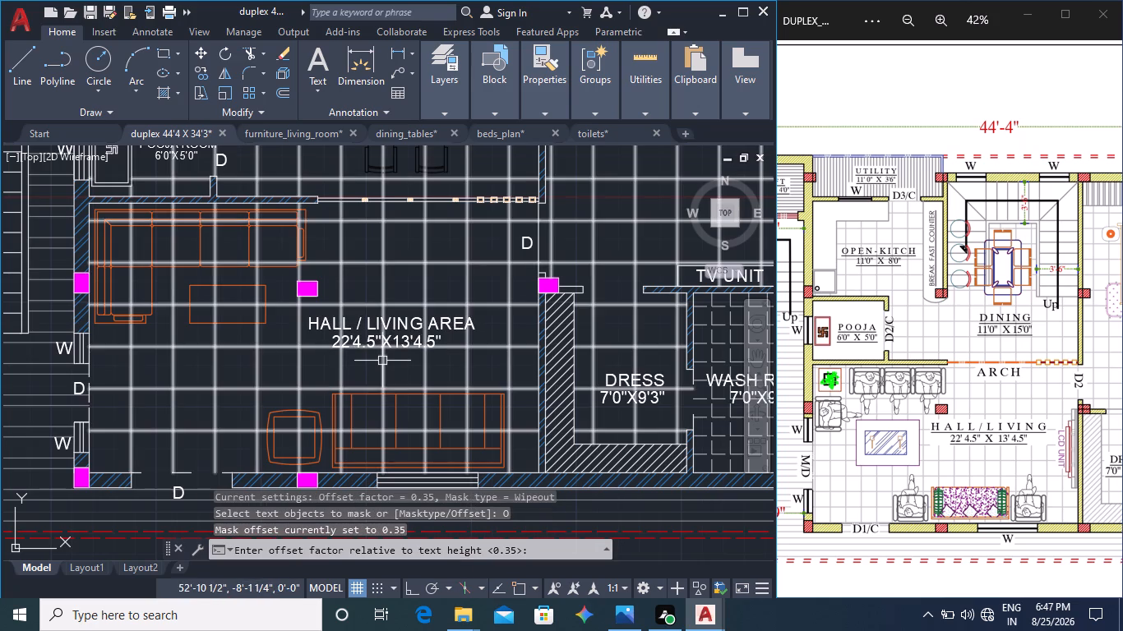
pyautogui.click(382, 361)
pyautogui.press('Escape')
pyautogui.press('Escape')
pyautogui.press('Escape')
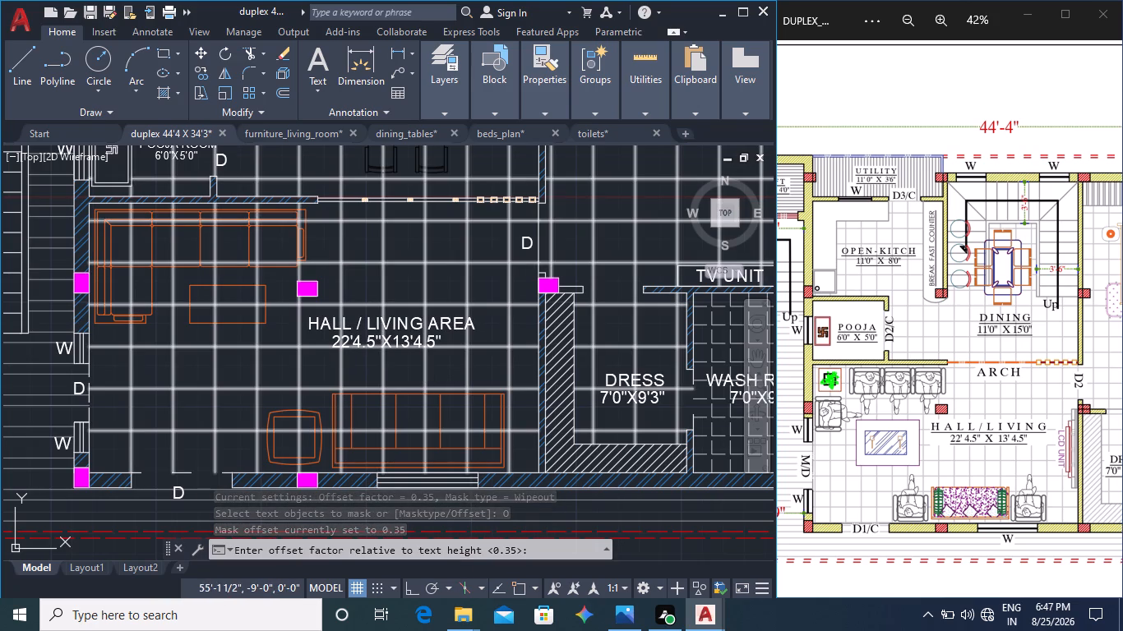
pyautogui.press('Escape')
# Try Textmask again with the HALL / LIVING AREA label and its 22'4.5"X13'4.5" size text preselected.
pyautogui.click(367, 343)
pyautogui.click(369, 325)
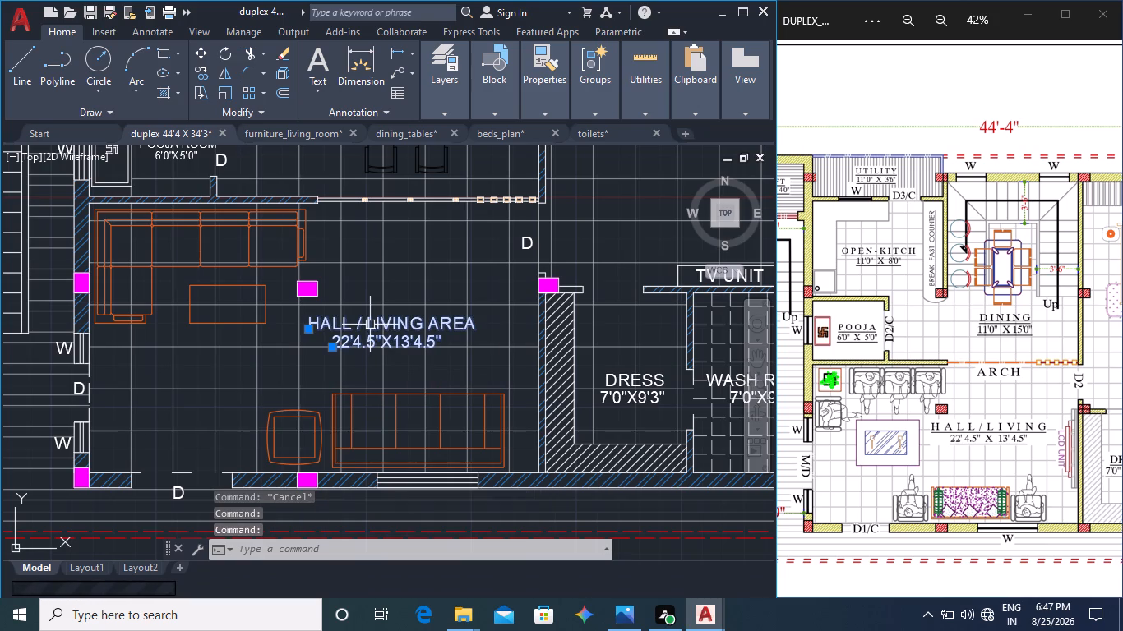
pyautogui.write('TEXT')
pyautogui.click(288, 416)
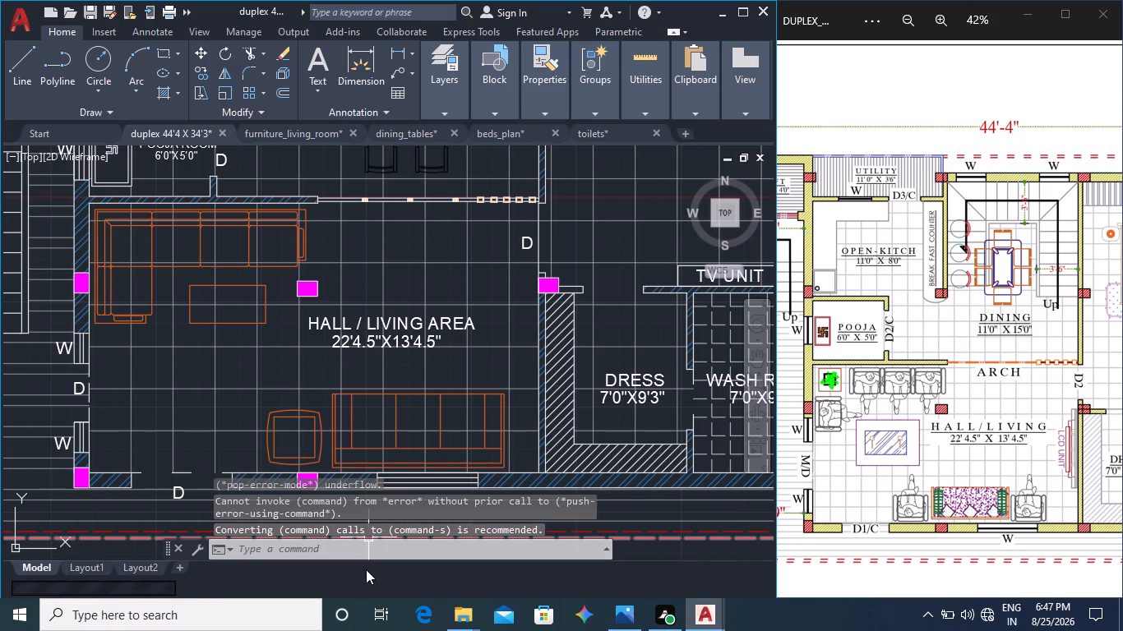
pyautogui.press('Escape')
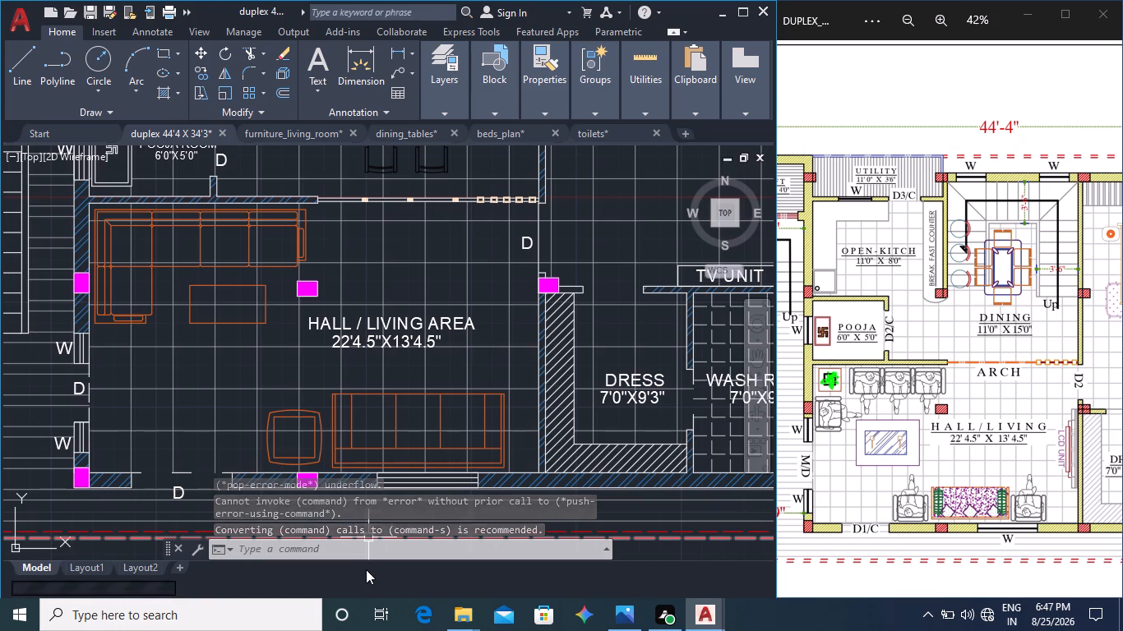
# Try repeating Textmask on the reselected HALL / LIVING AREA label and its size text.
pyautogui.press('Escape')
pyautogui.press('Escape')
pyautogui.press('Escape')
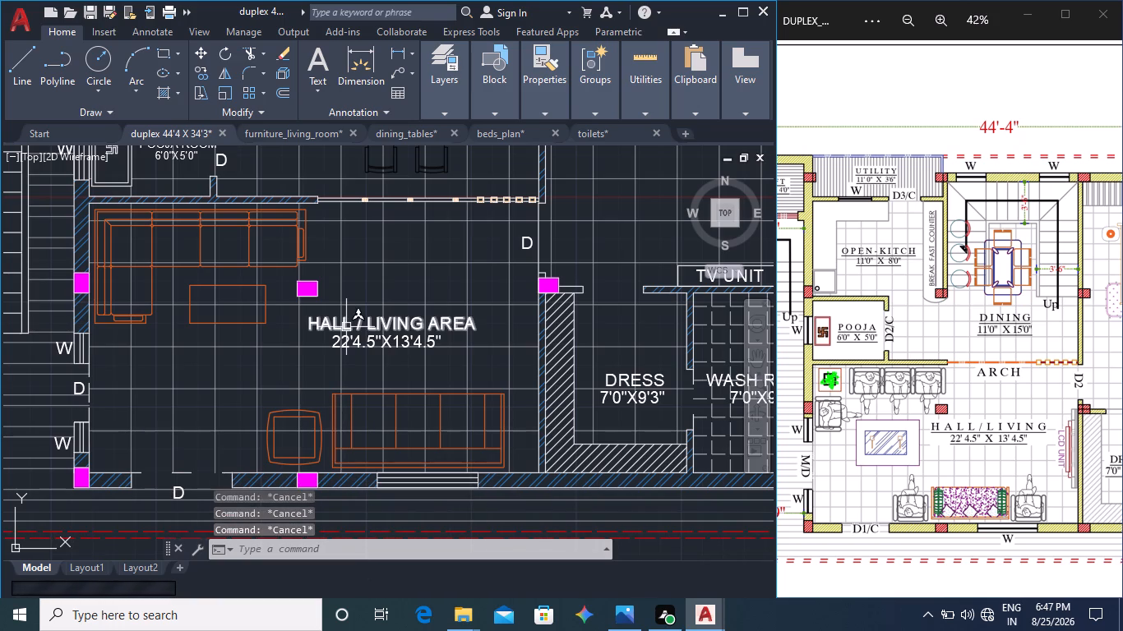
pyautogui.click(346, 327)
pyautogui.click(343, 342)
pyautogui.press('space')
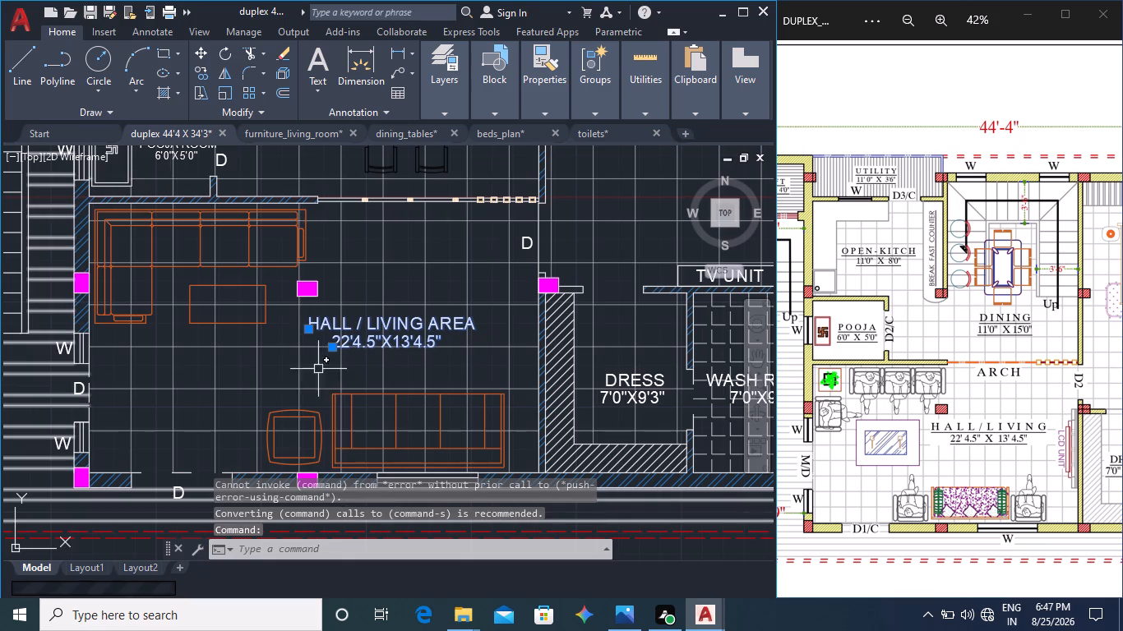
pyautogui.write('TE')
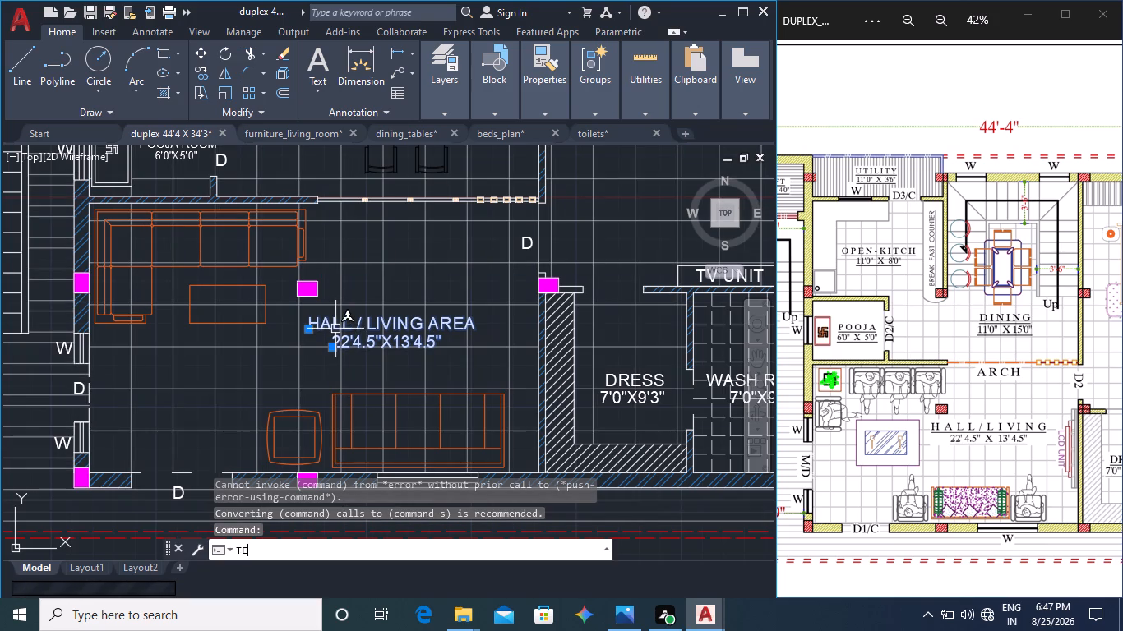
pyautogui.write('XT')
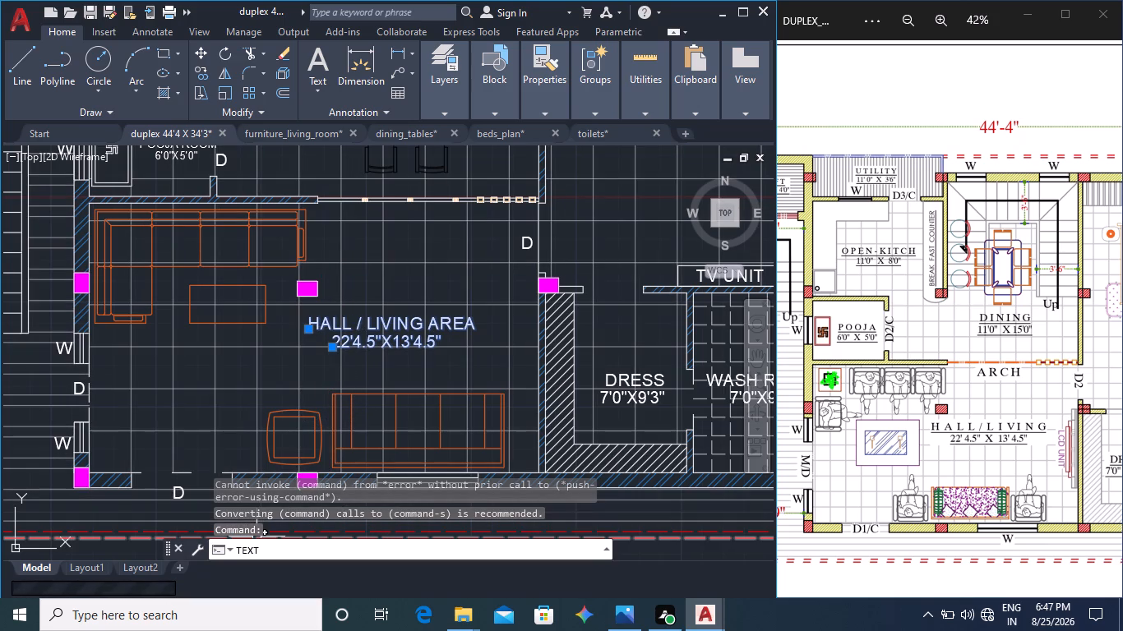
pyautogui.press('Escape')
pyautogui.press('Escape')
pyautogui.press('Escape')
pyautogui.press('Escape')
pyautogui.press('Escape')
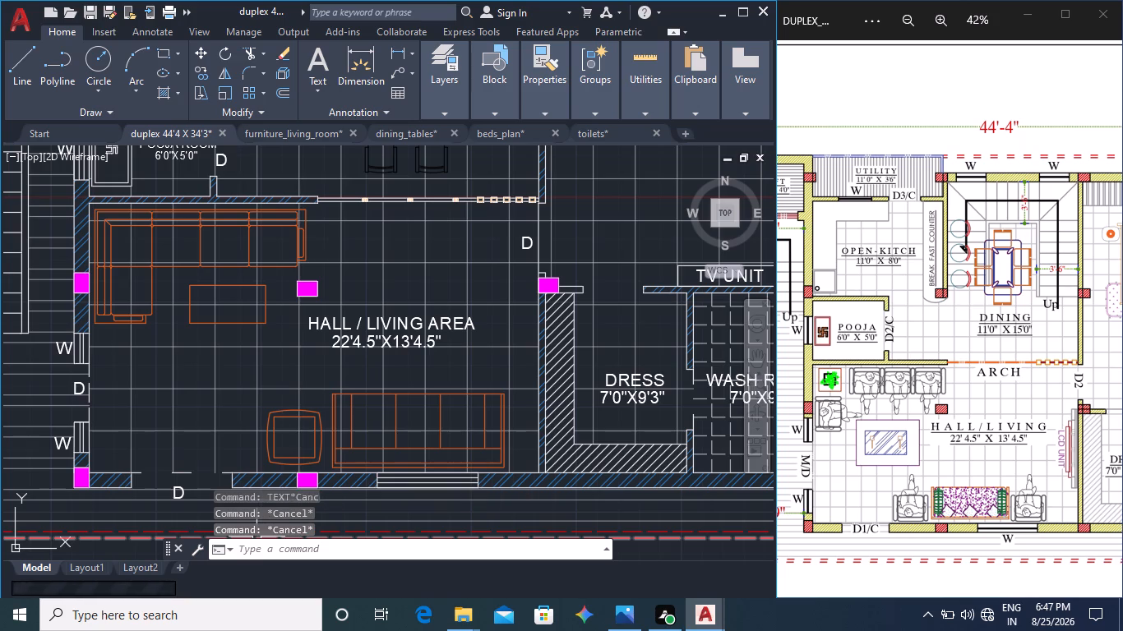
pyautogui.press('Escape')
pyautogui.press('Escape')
# Clean up duplicate objects across the whole DUPLEX SECOND FLOOR drawing with Overkill at its default settings.
pyautogui.scroll(-3, 362, 438)
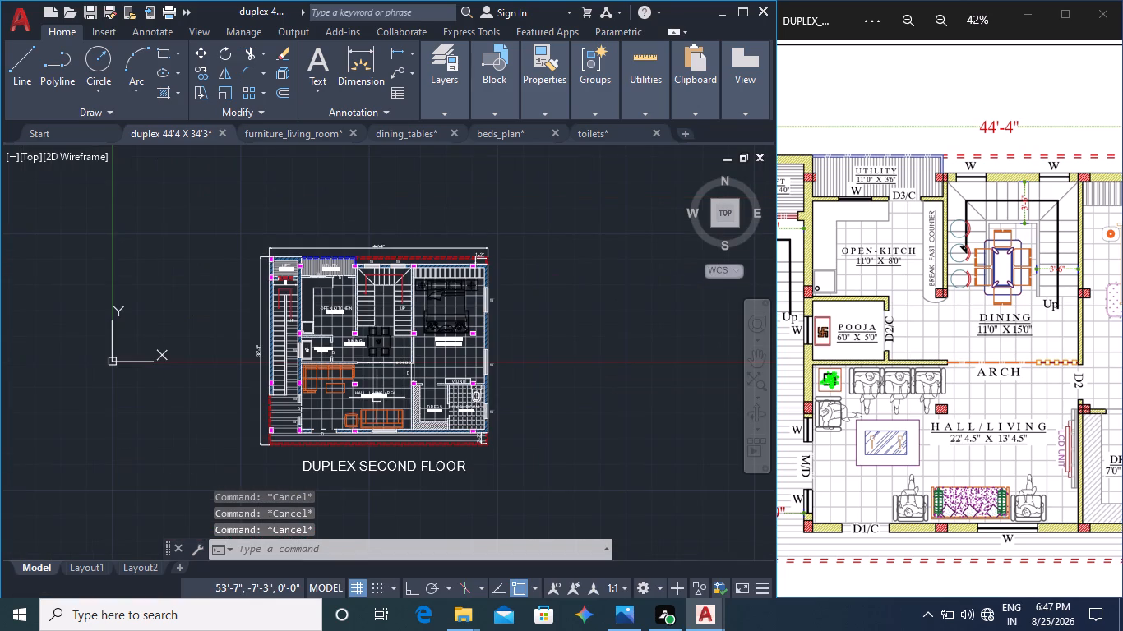
pyautogui.click(218, 233)
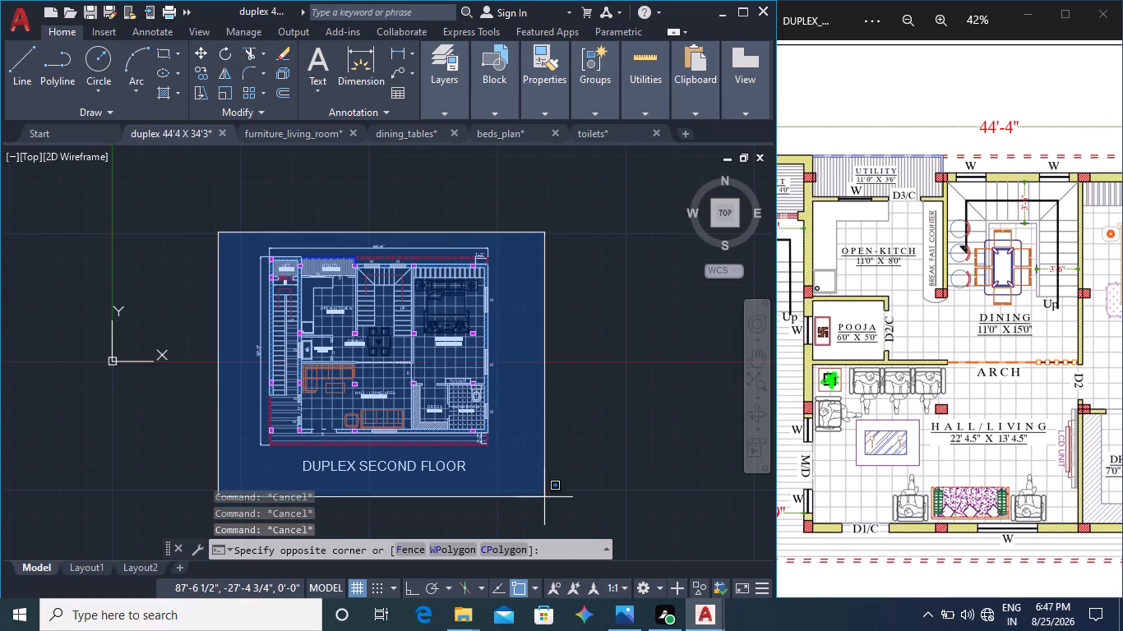
pyautogui.click(541, 491)
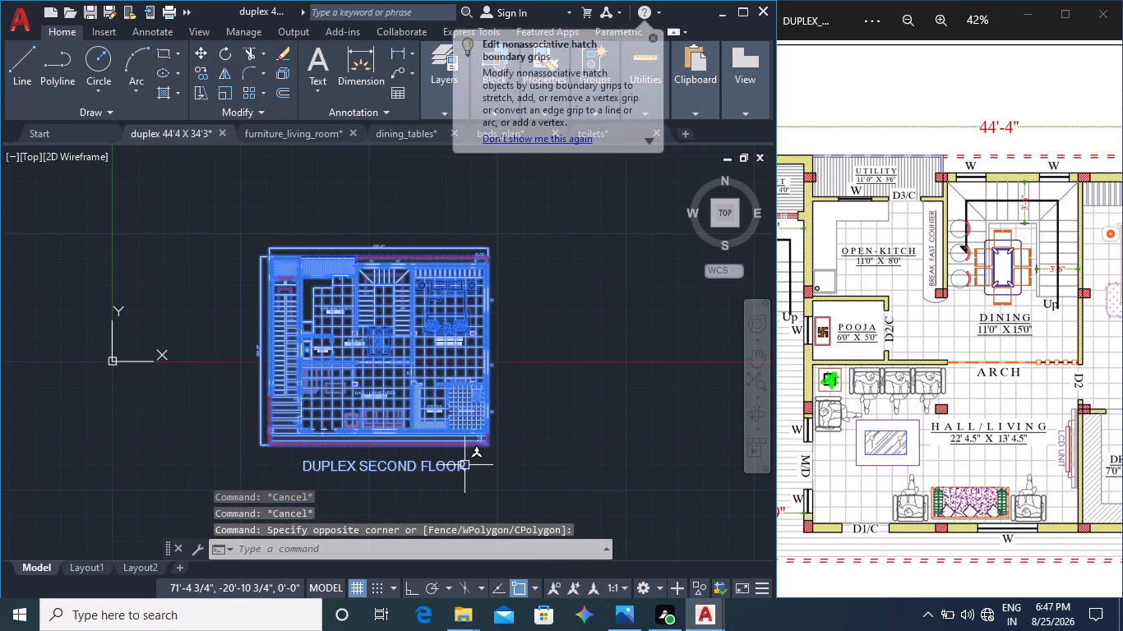
pyautogui.write('OVER')
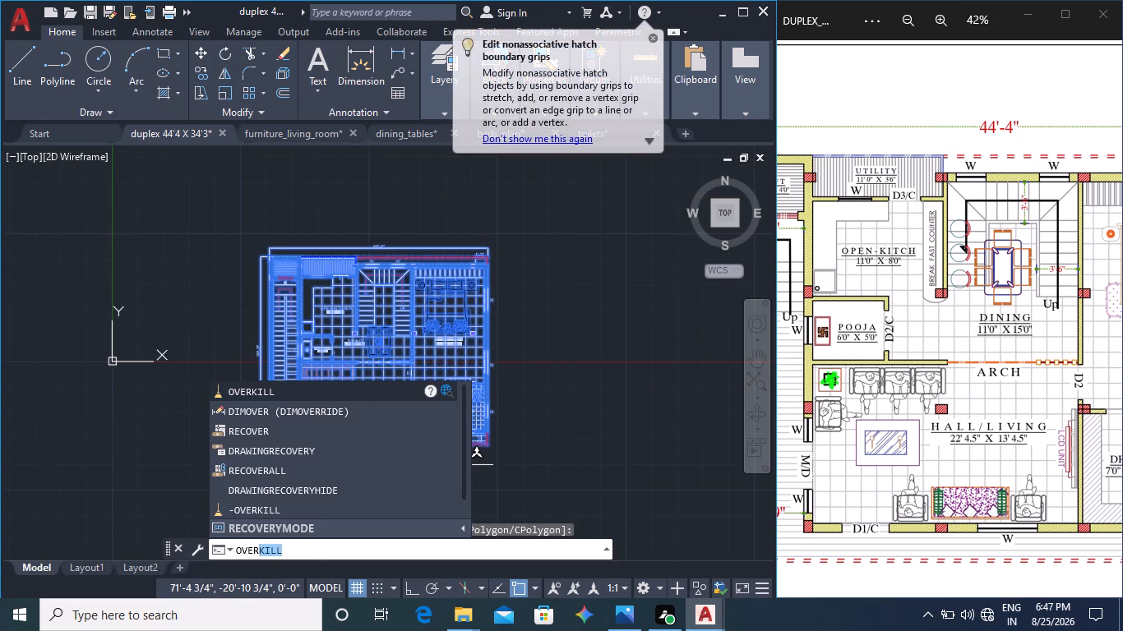
pyautogui.click(270, 396)
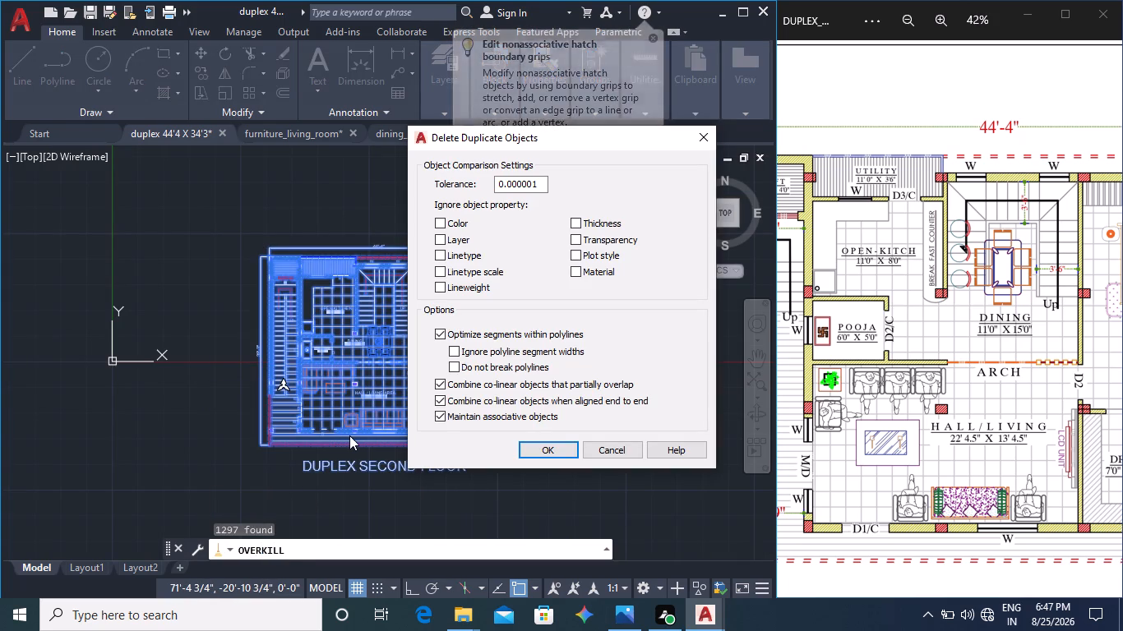
pyautogui.click(549, 449)
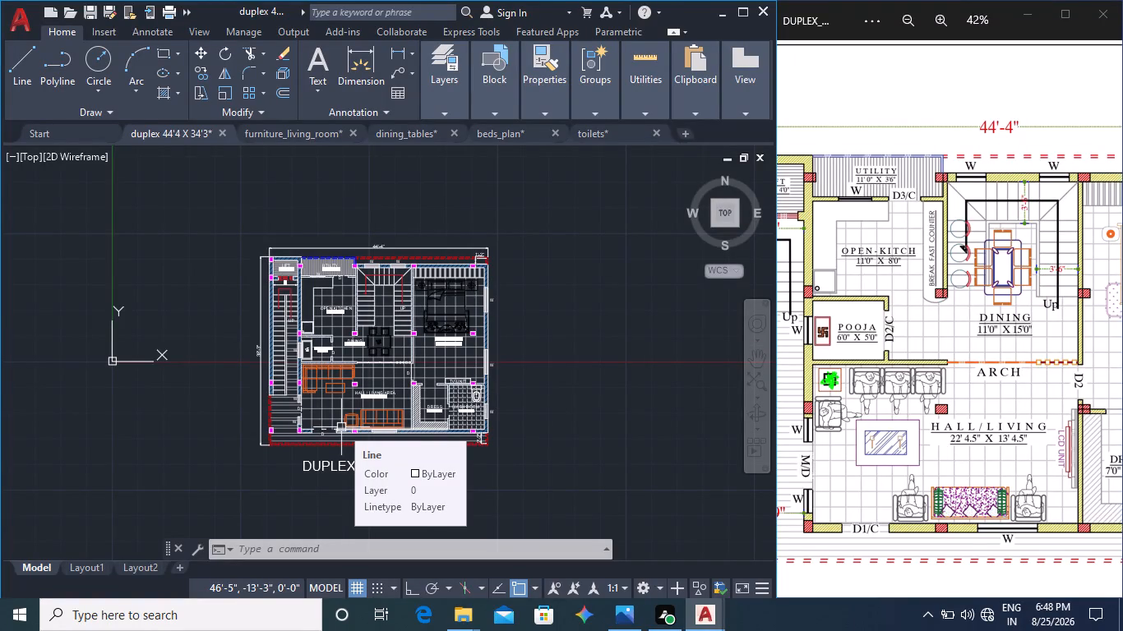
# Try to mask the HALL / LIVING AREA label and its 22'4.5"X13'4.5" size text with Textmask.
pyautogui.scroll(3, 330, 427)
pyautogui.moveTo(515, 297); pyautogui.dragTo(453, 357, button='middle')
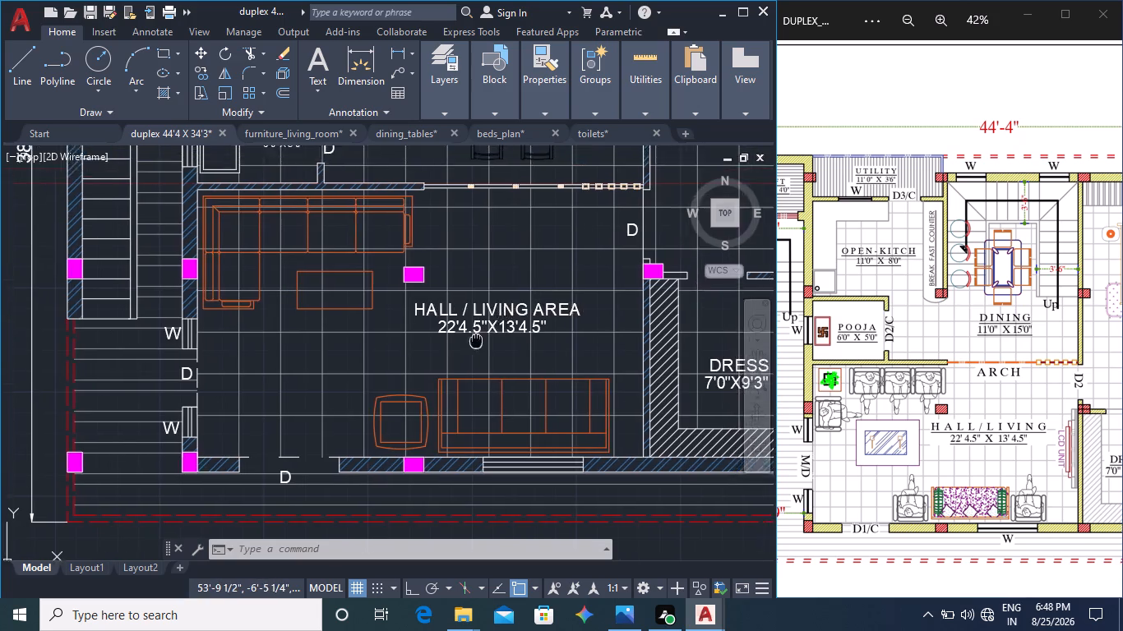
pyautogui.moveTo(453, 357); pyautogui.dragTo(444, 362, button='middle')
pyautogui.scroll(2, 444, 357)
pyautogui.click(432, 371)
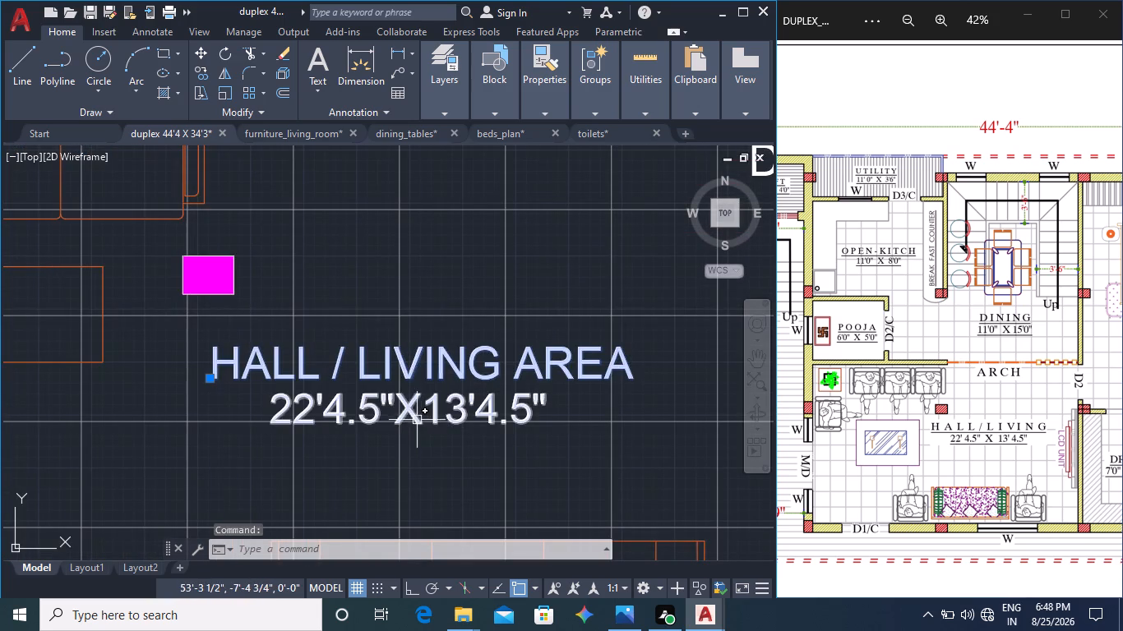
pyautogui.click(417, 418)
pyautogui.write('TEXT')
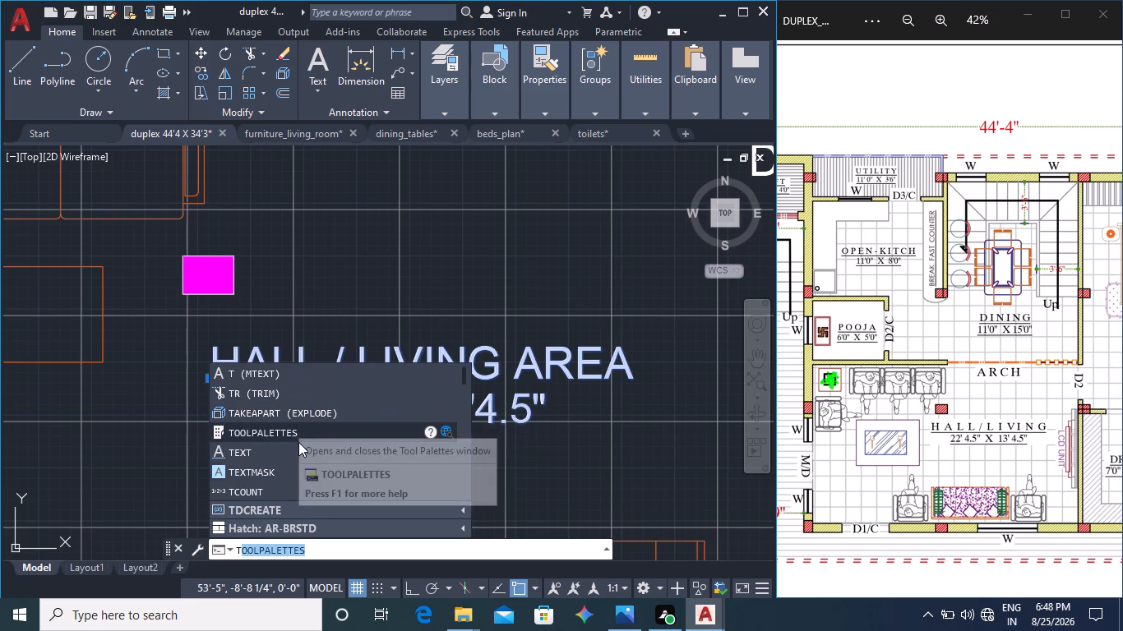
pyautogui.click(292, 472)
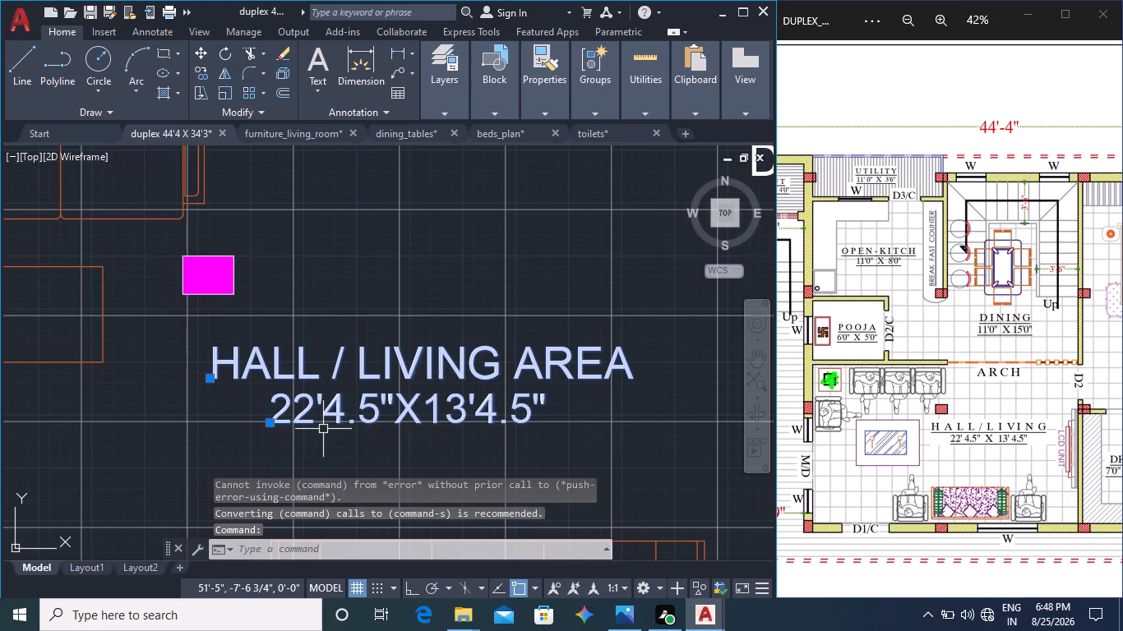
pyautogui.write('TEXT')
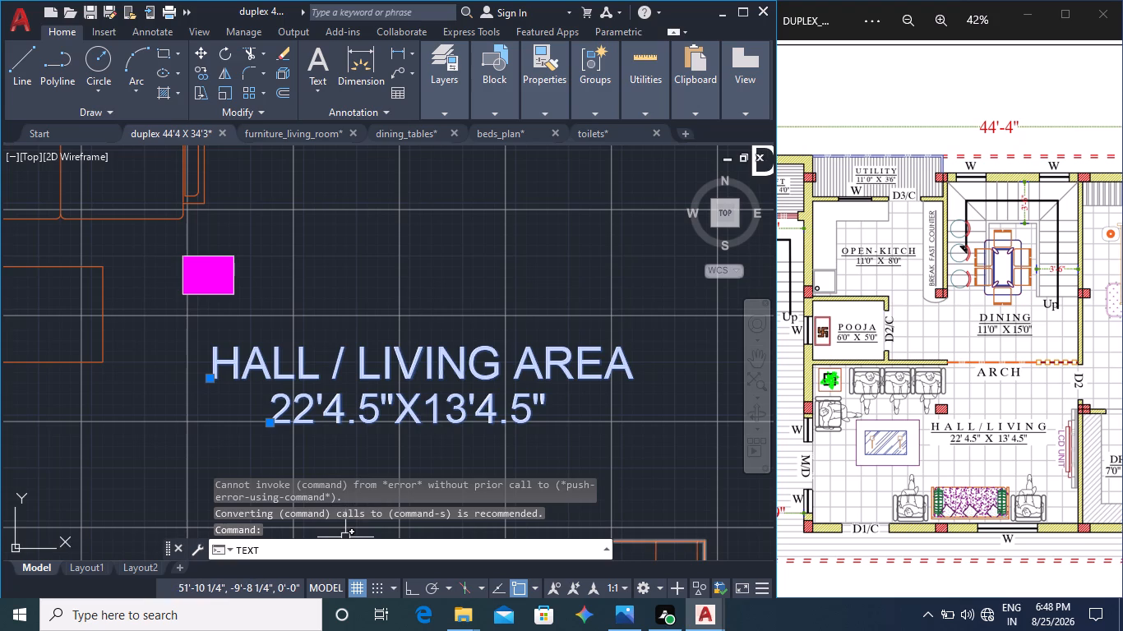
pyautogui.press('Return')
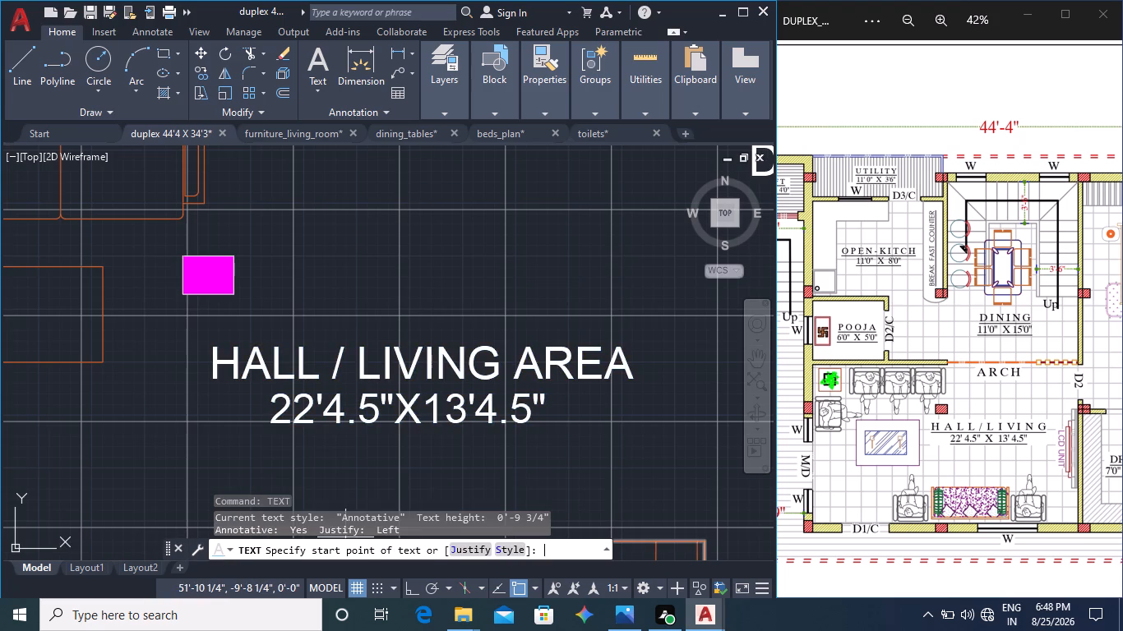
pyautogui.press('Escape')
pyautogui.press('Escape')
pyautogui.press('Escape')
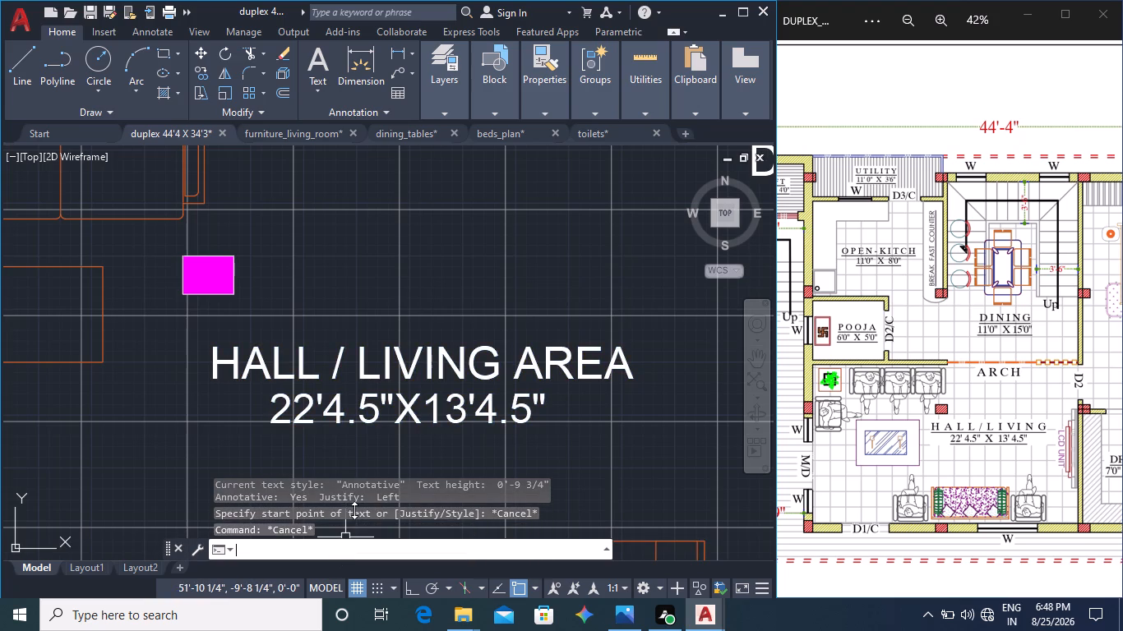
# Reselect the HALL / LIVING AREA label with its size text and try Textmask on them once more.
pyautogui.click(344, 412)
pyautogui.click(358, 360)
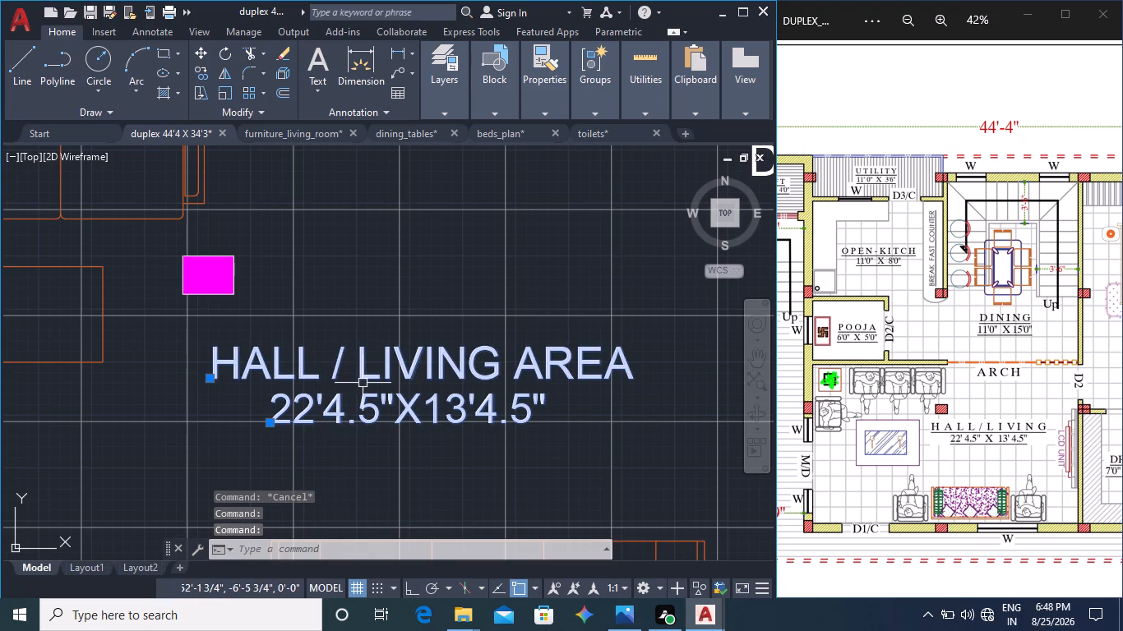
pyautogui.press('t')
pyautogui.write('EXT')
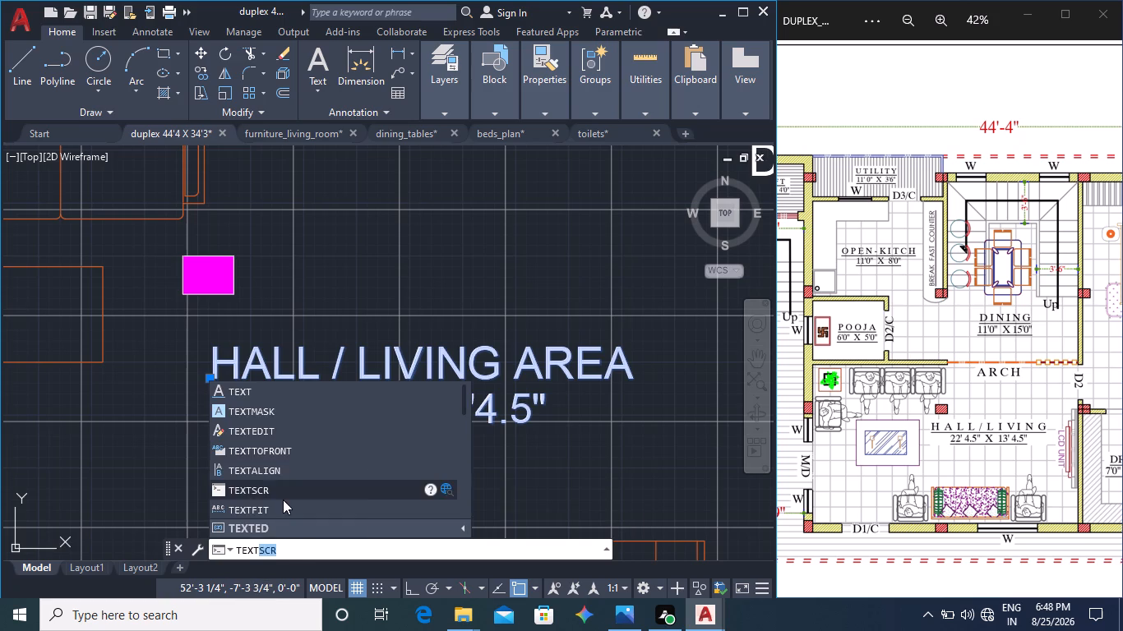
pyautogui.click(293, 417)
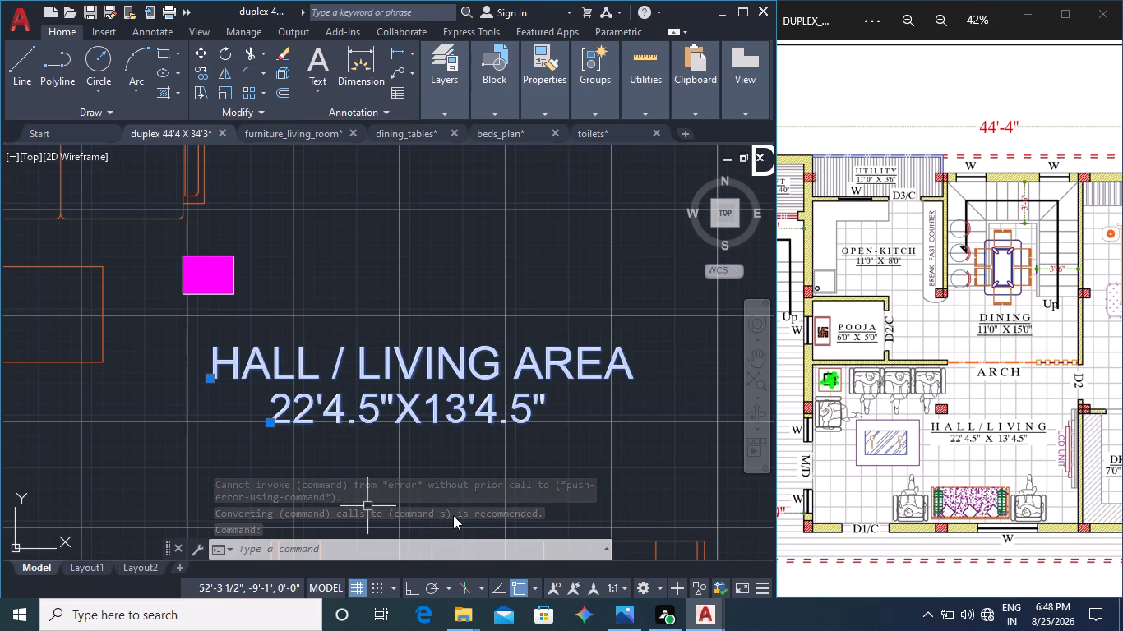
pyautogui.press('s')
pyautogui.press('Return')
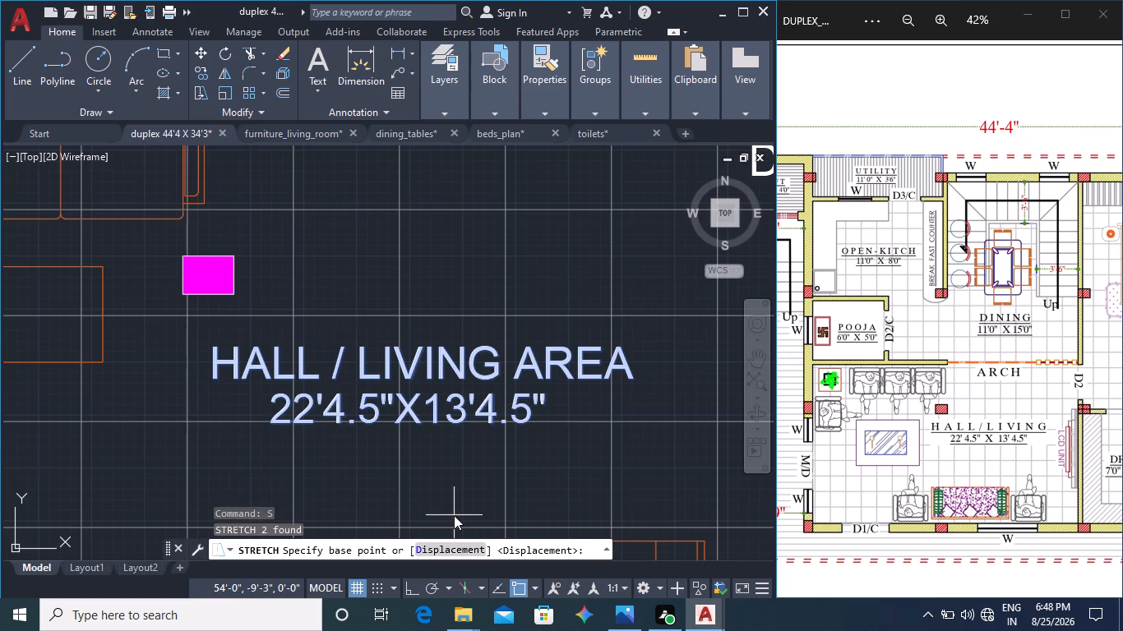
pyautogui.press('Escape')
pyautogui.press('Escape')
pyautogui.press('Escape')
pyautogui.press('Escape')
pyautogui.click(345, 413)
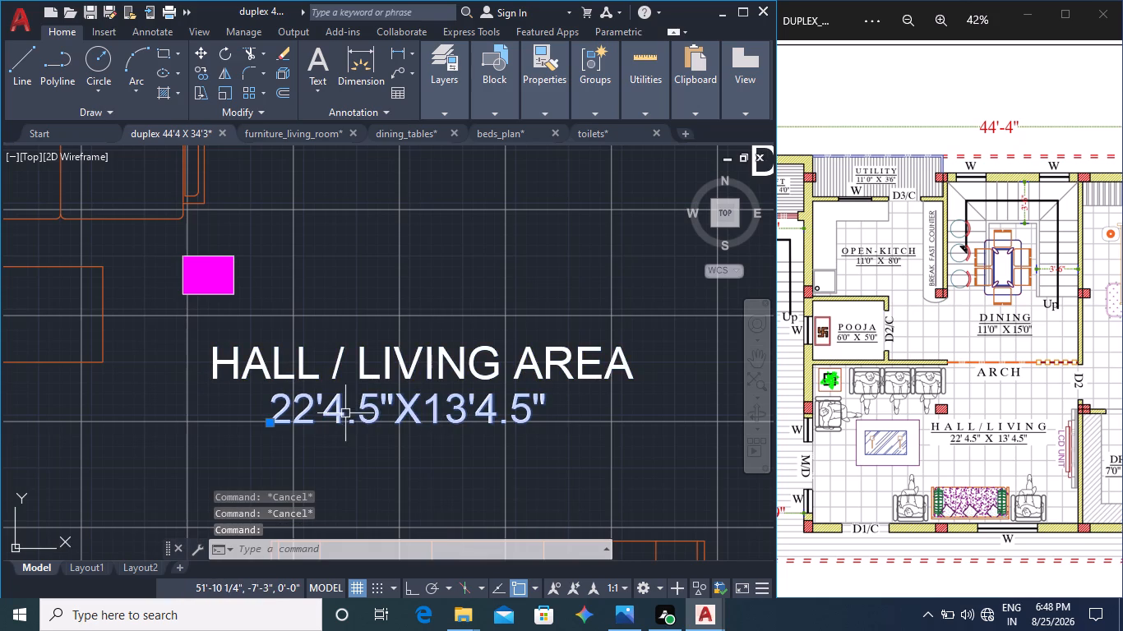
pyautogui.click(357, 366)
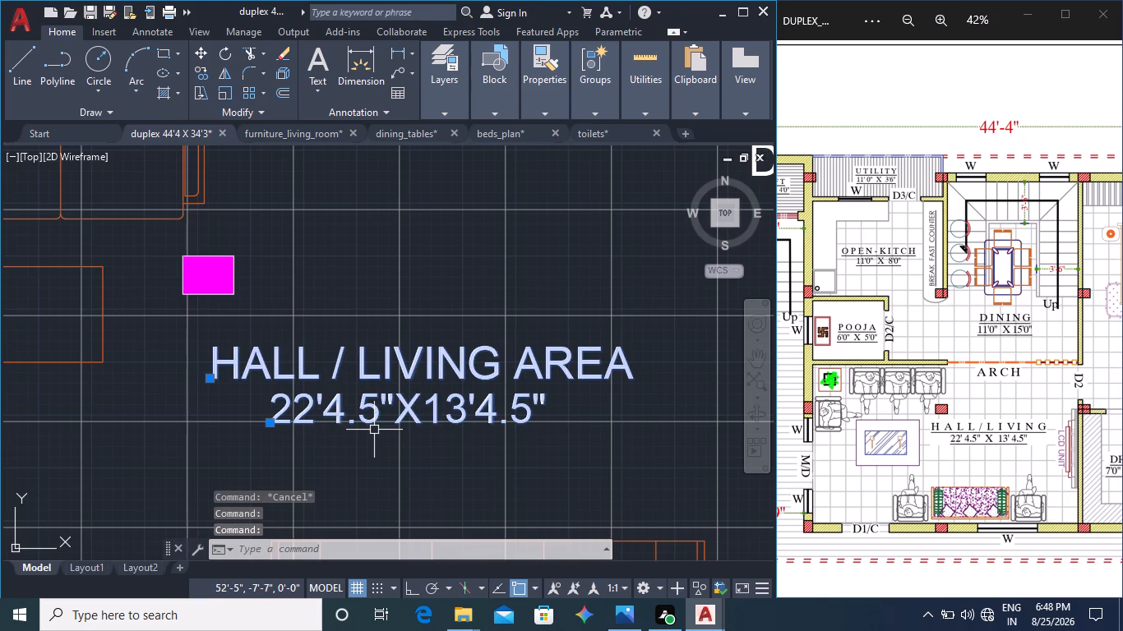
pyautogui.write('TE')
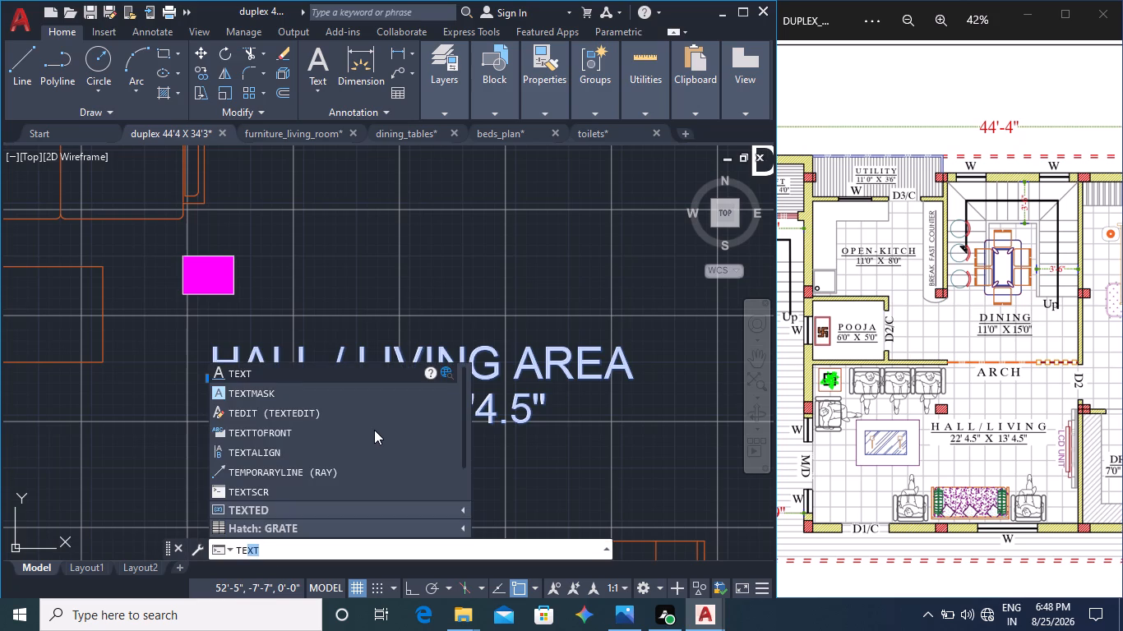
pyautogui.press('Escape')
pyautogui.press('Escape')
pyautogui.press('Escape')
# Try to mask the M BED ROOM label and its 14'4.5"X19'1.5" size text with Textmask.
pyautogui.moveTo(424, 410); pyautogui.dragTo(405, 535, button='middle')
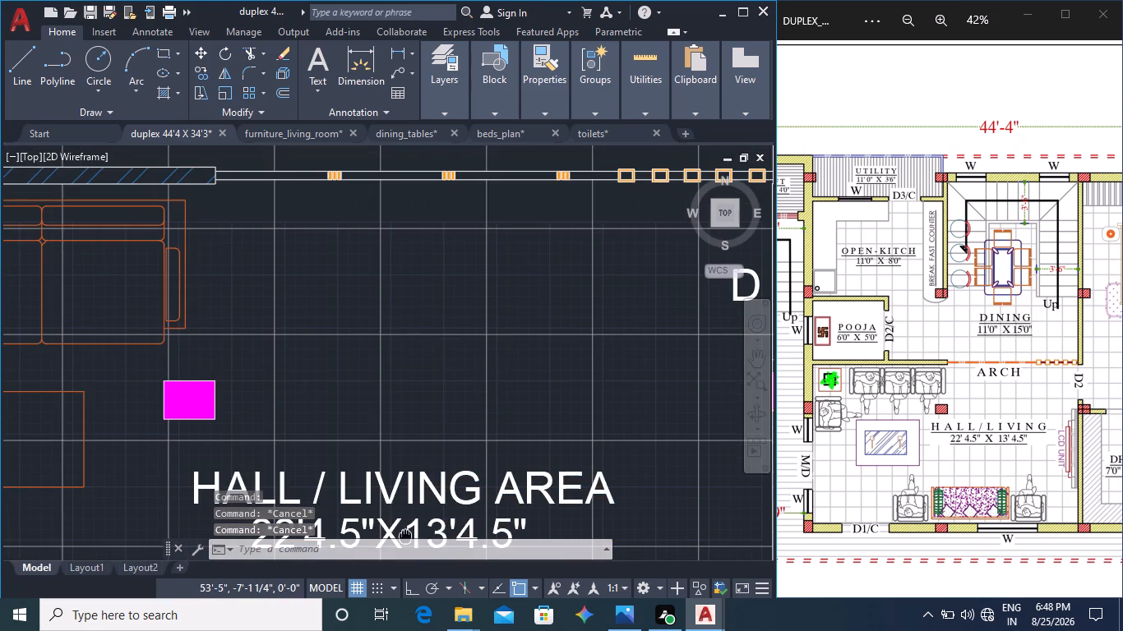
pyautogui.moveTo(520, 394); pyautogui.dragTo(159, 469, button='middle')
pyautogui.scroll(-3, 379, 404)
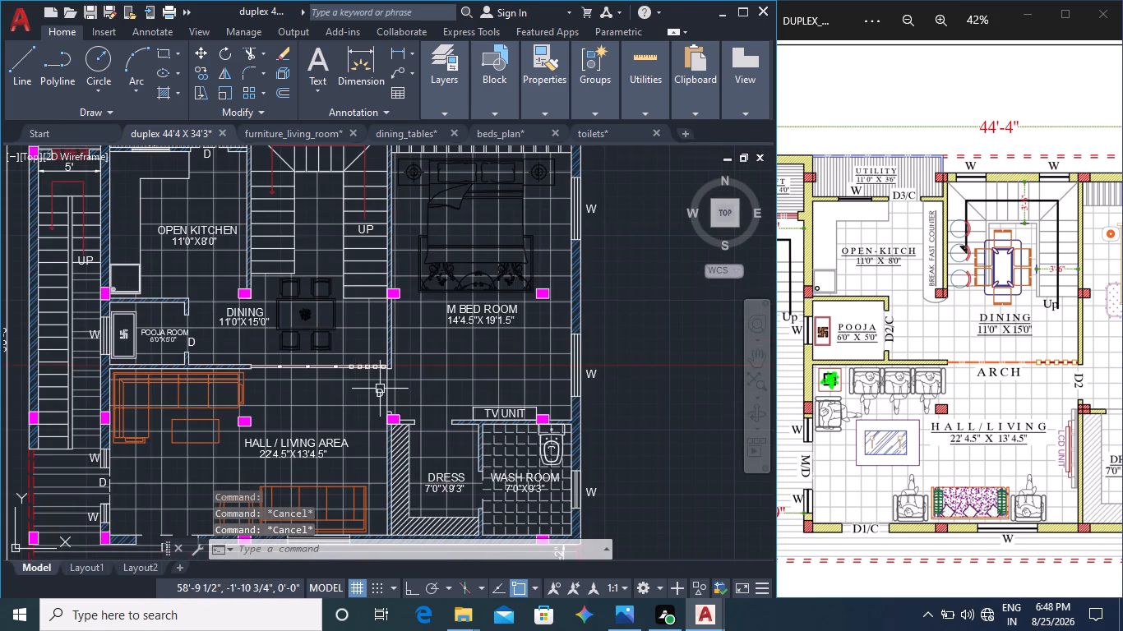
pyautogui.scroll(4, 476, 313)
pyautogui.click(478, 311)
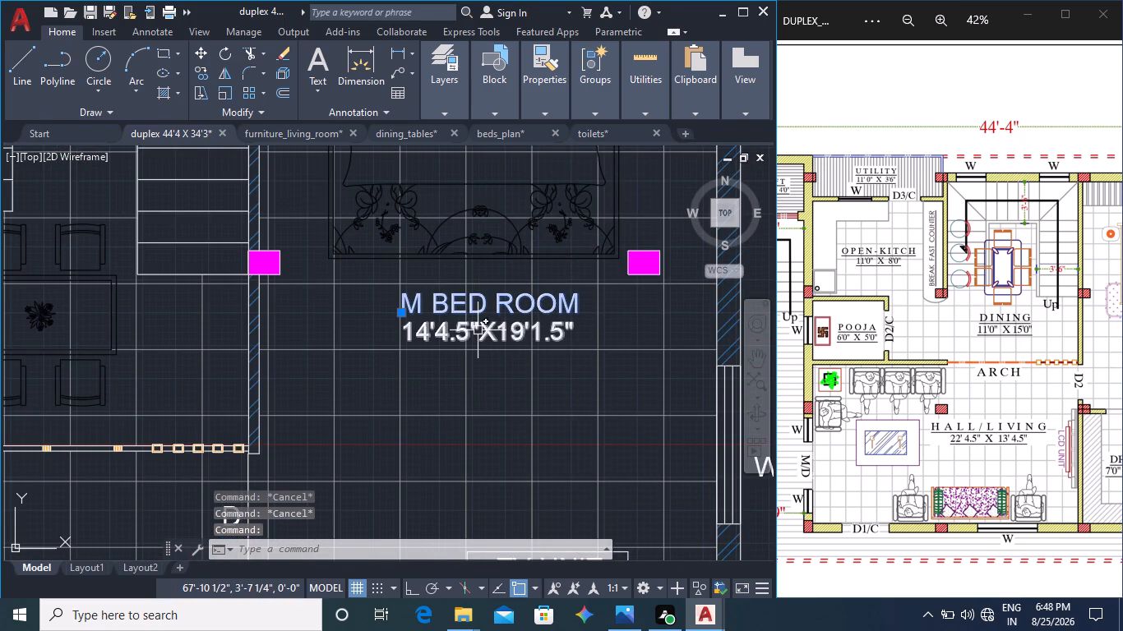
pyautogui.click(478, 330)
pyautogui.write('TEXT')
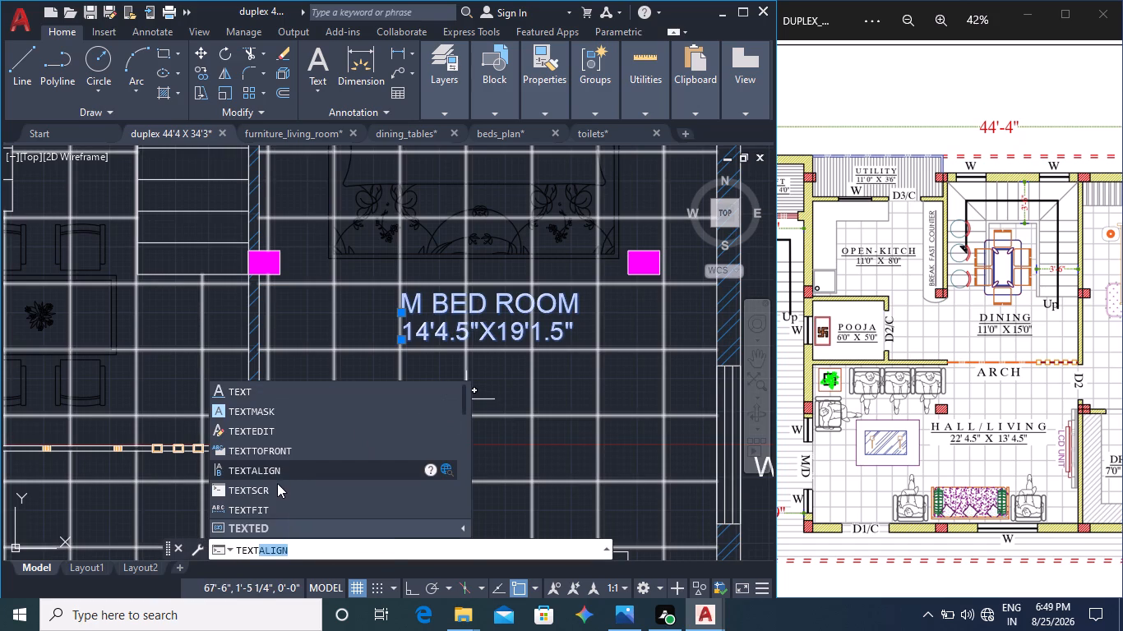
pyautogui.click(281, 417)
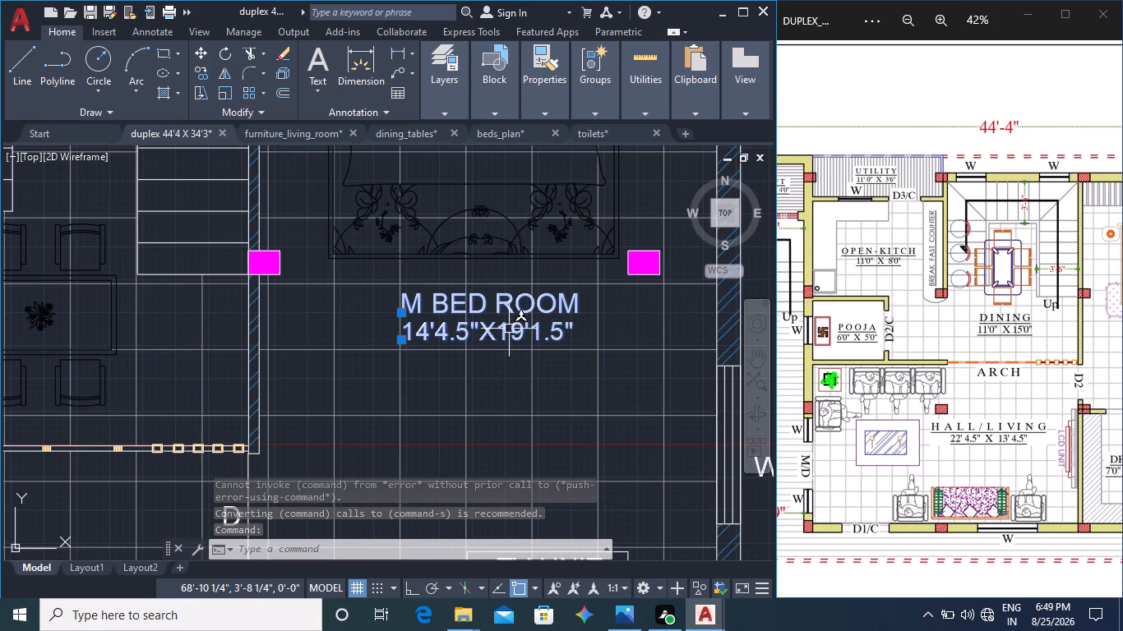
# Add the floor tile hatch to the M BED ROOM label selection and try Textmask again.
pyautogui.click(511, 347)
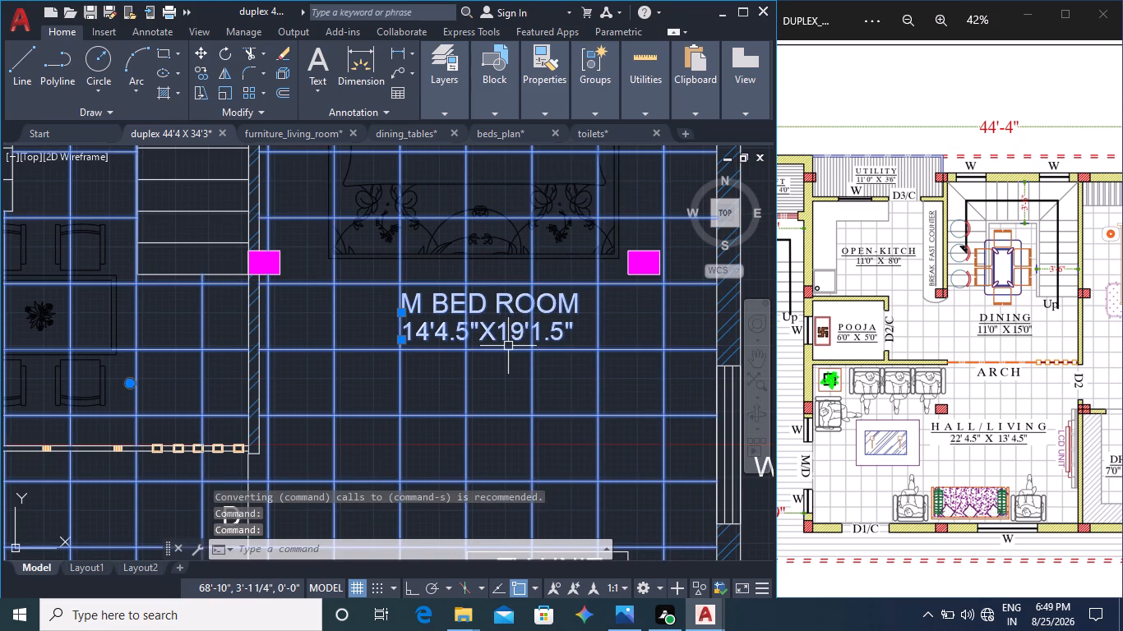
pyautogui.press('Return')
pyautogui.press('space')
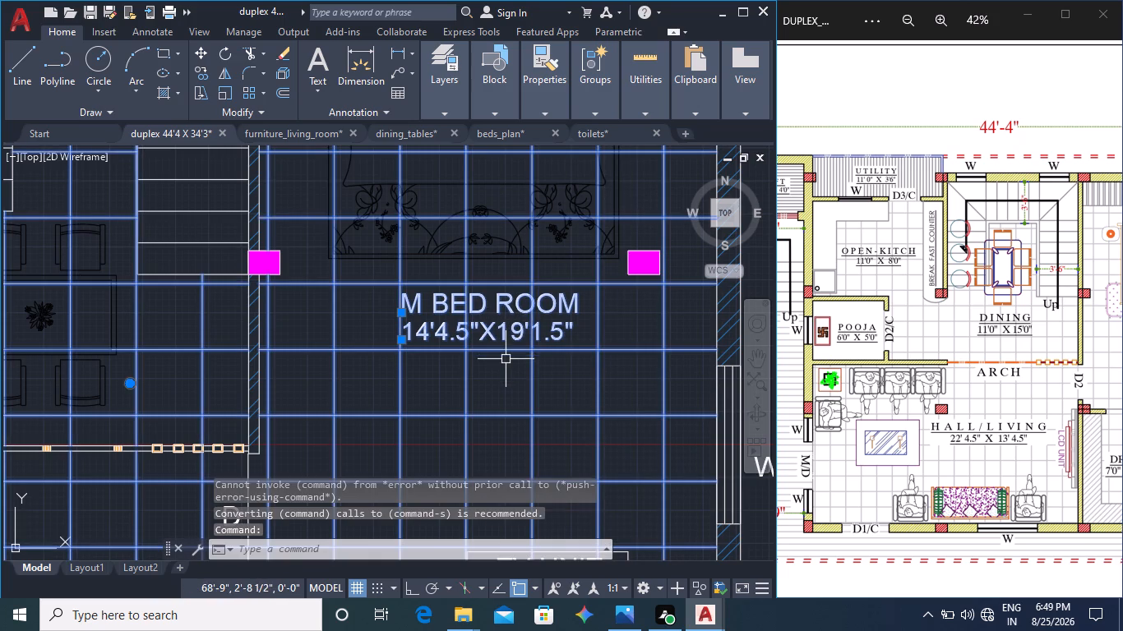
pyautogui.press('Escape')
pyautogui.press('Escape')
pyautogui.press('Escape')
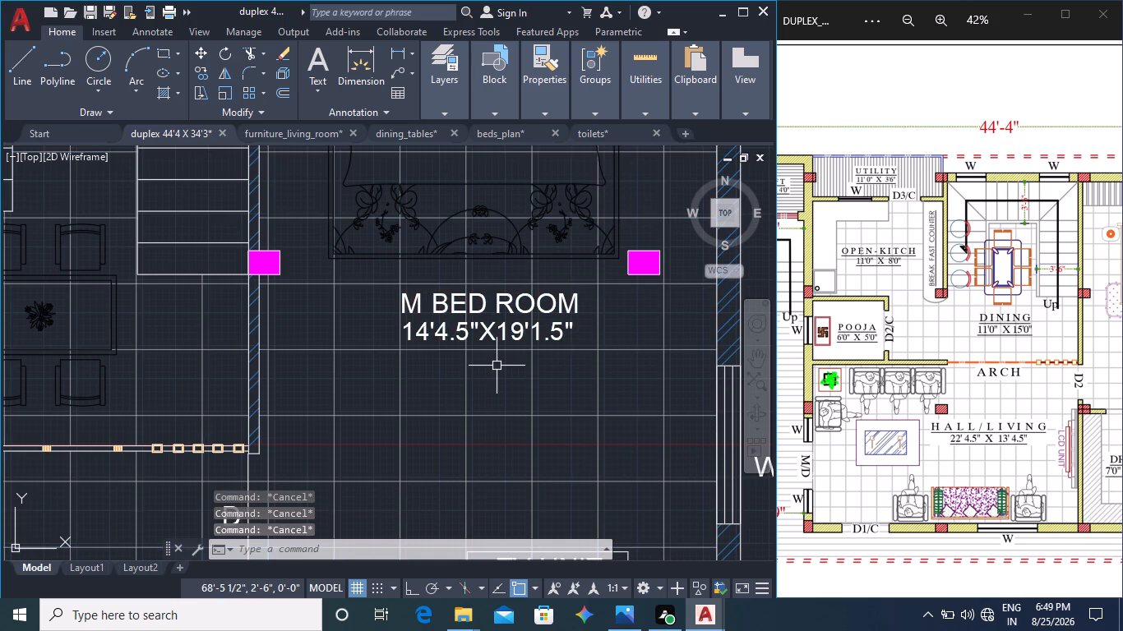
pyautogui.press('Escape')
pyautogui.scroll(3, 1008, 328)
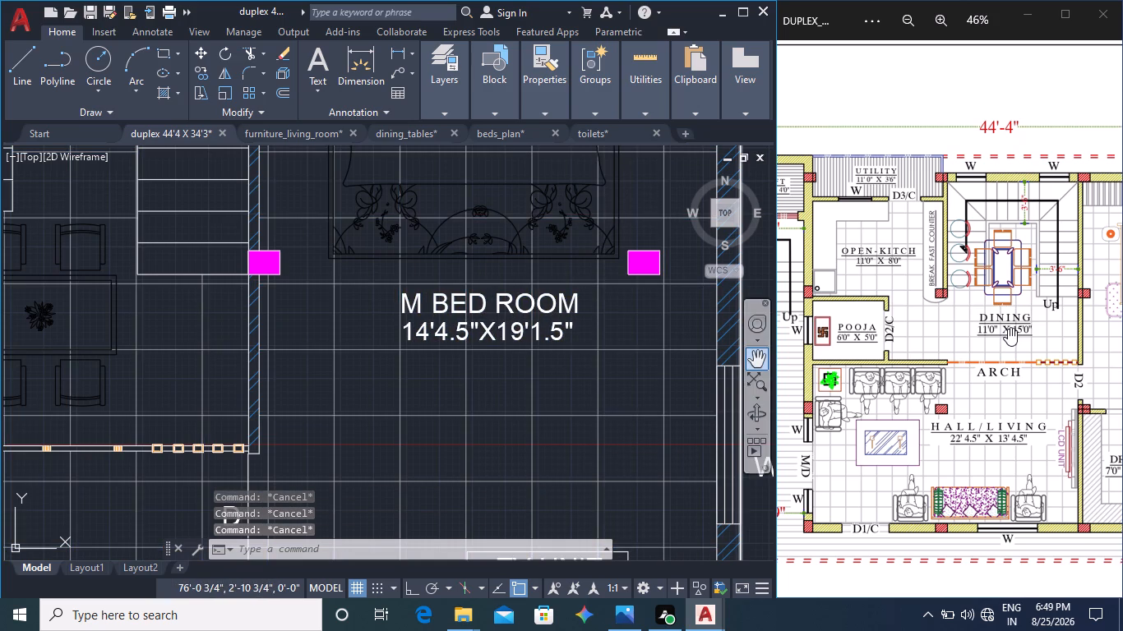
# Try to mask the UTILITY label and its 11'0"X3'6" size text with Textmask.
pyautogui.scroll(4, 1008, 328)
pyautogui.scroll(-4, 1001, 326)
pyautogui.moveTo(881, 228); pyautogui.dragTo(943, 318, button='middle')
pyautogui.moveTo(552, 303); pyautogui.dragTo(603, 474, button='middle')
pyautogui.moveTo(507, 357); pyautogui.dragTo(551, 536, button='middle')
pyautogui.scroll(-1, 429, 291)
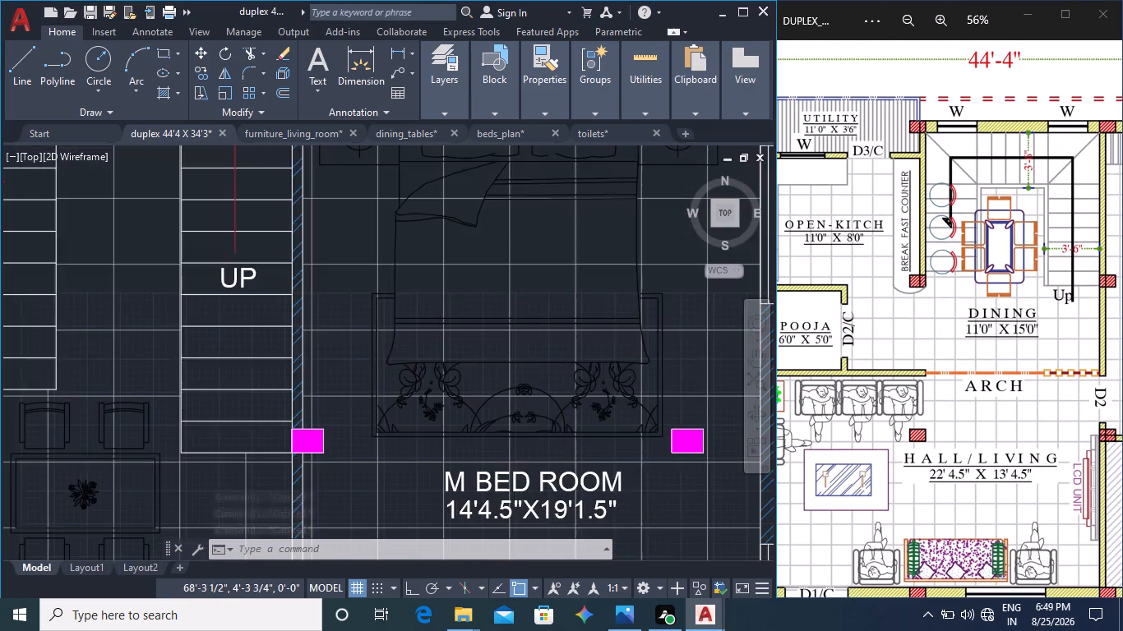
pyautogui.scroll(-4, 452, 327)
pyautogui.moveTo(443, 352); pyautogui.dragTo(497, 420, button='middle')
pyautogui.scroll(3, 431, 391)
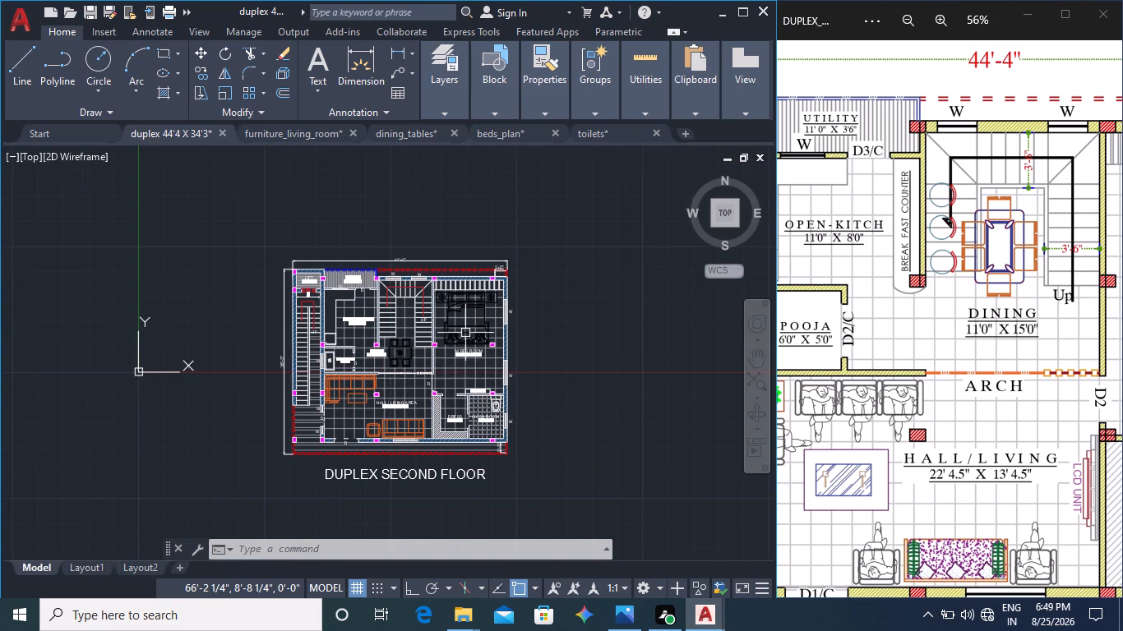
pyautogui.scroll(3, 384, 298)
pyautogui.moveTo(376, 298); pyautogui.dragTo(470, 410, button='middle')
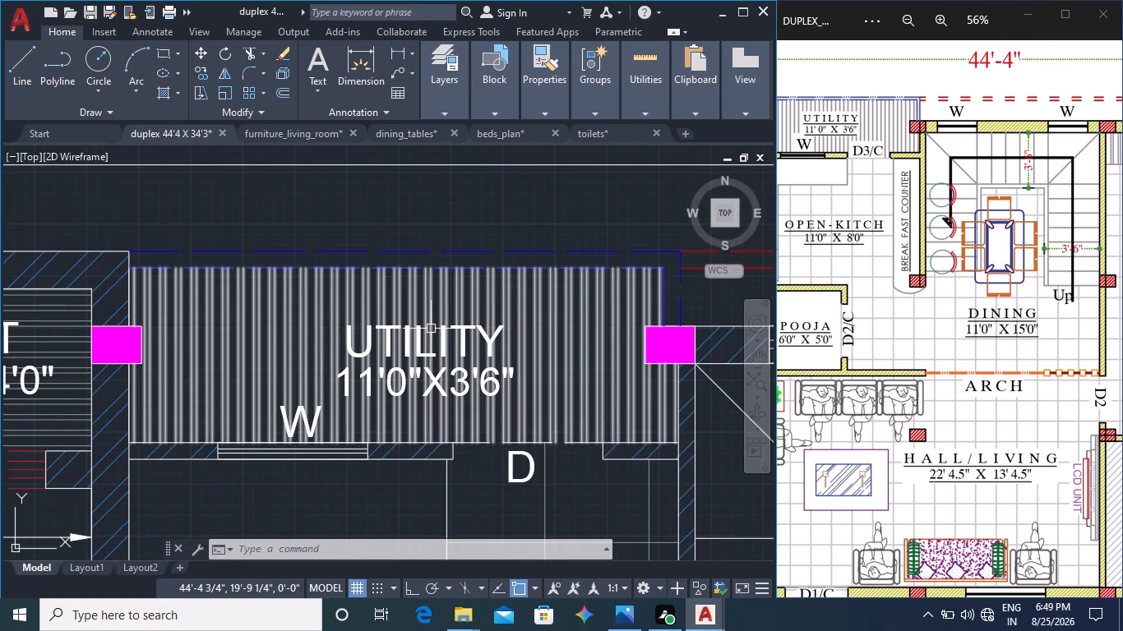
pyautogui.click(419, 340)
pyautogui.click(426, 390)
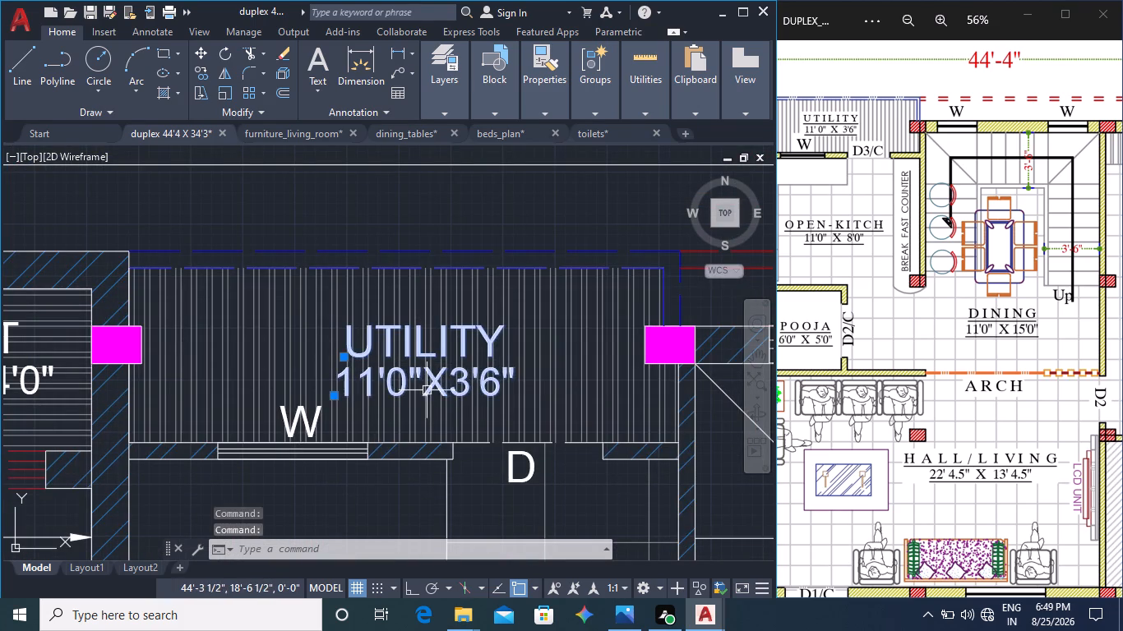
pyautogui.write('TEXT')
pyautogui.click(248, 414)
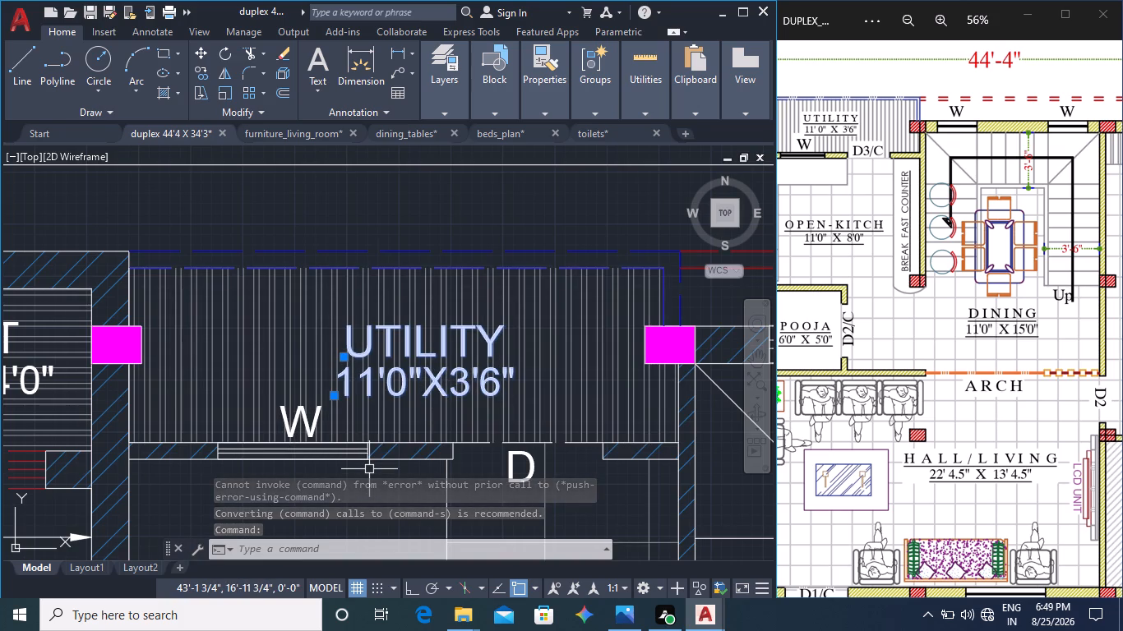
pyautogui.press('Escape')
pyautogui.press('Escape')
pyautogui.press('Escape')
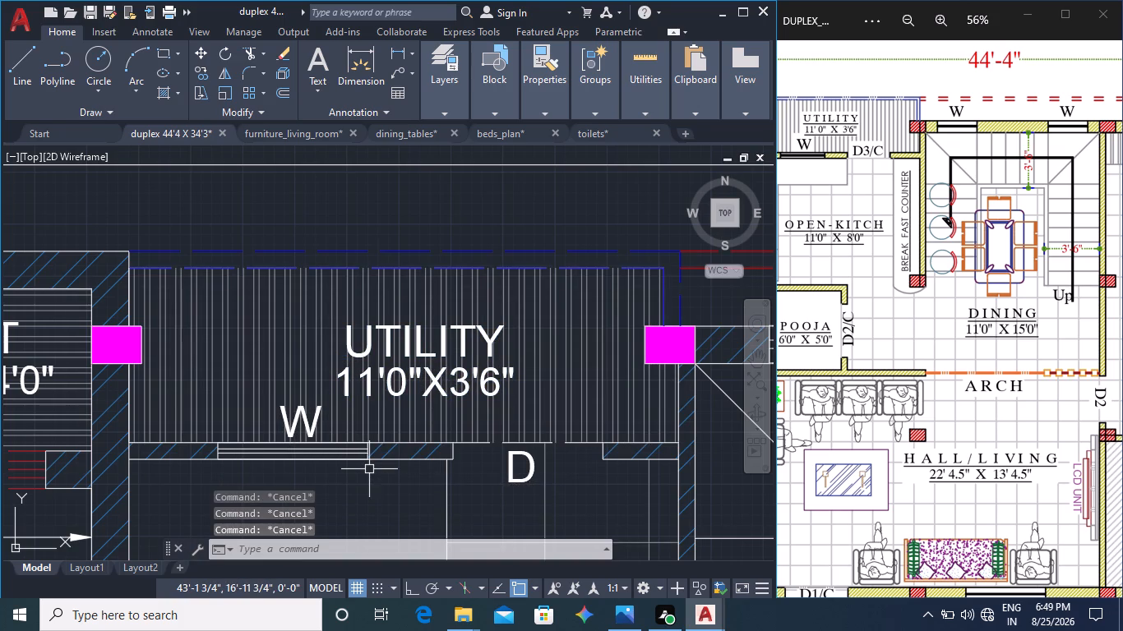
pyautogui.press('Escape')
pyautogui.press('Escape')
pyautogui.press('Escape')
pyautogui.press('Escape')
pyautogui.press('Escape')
# Purge all checked unused named items from the drawing.
pyautogui.press('`')
pyautogui.scroll(-2, 474, 426)
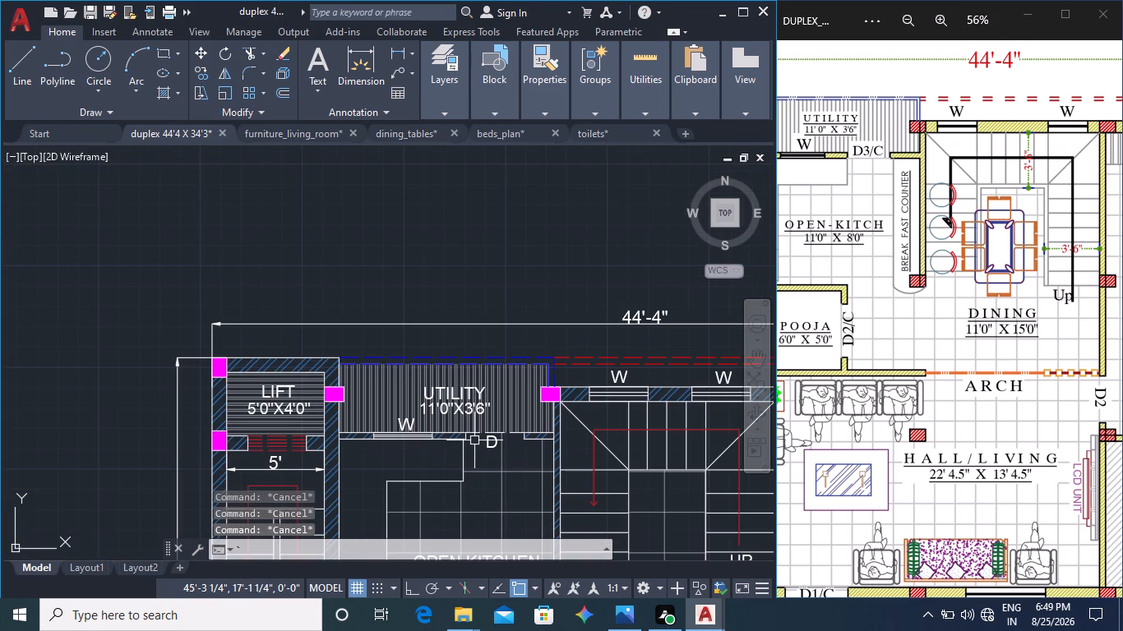
pyautogui.write('PY')
pyautogui.press('BackSpace')
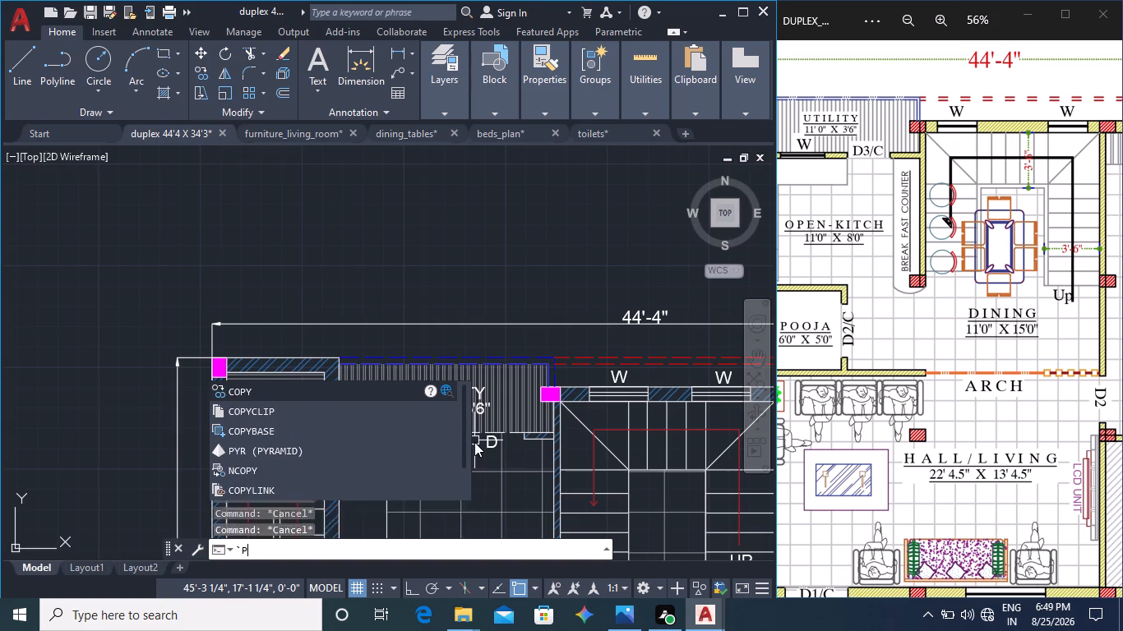
pyautogui.press('u')
pyautogui.write('RG')
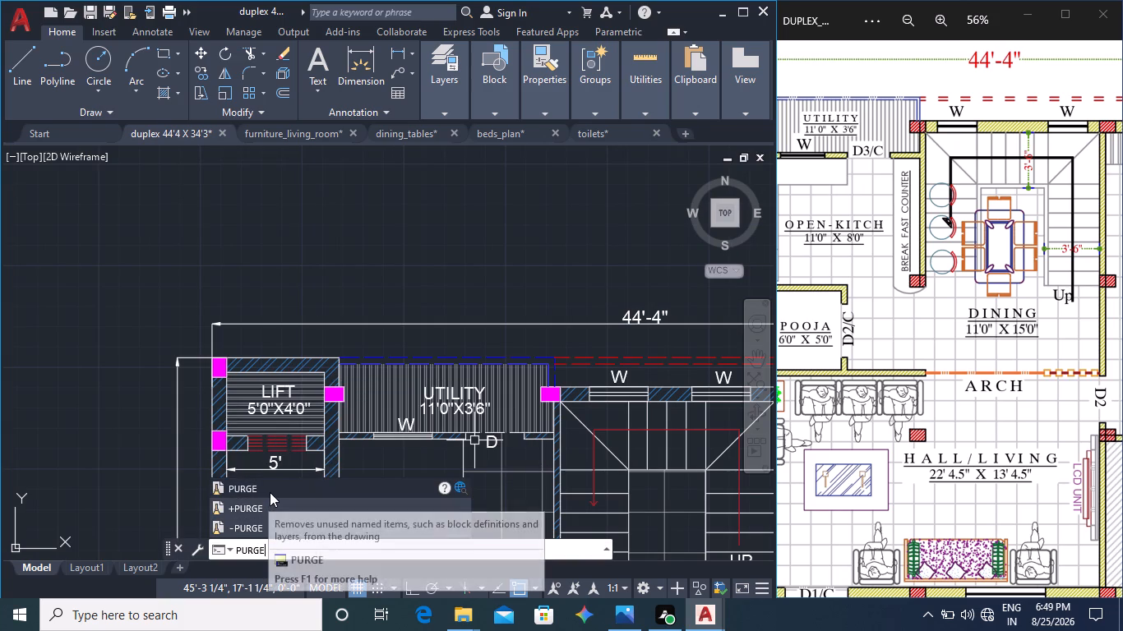
pyautogui.click(270, 492)
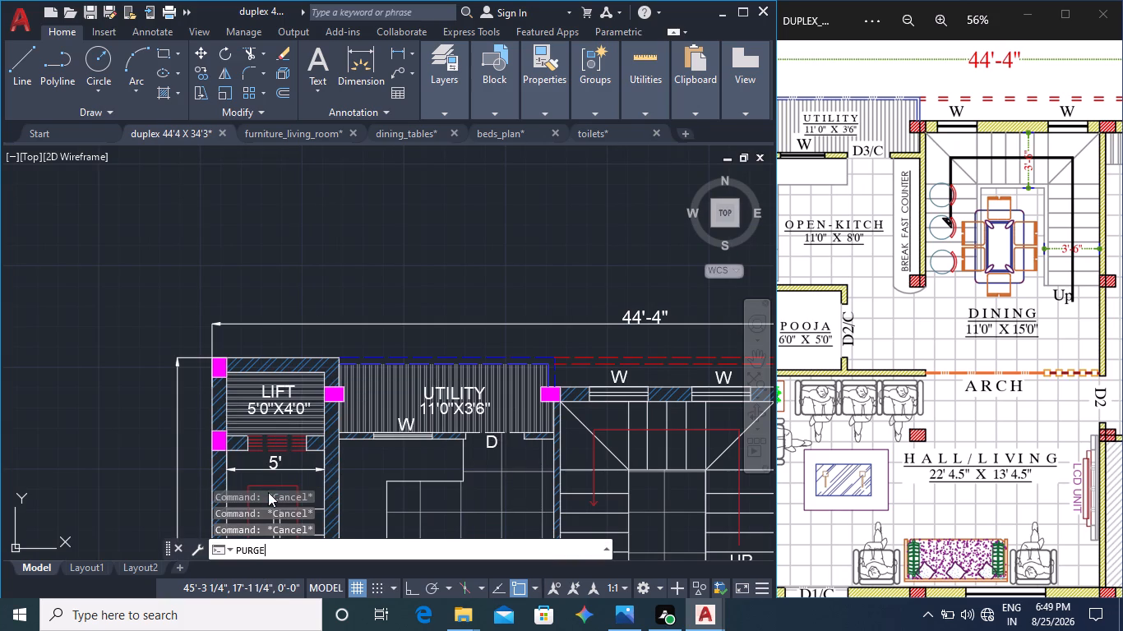
pyautogui.click(533, 472)
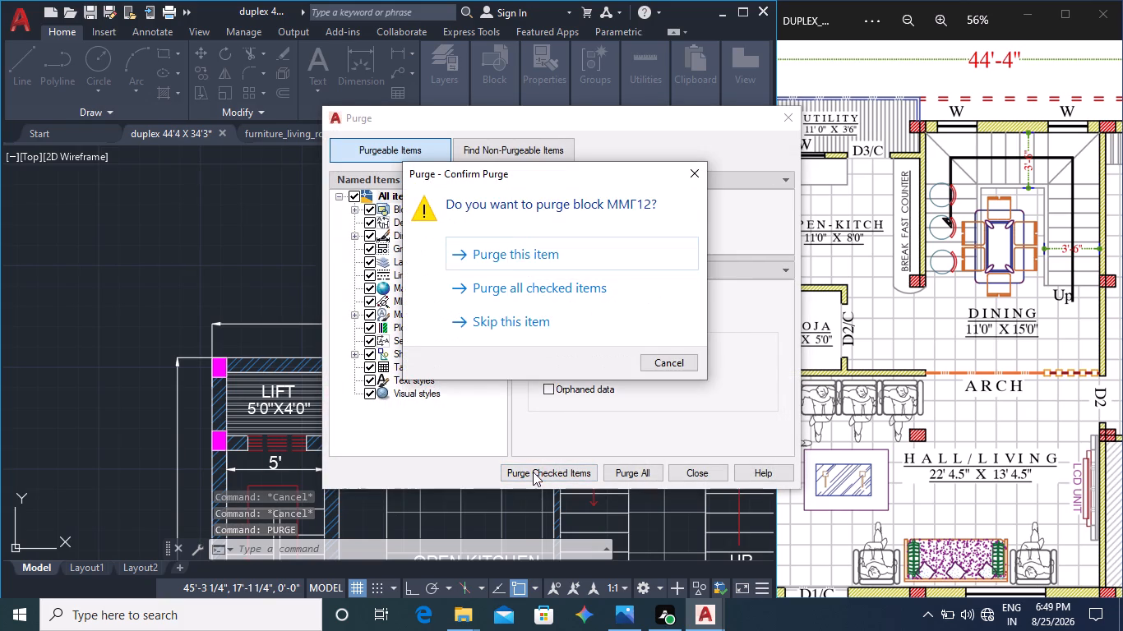
pyautogui.click(508, 283)
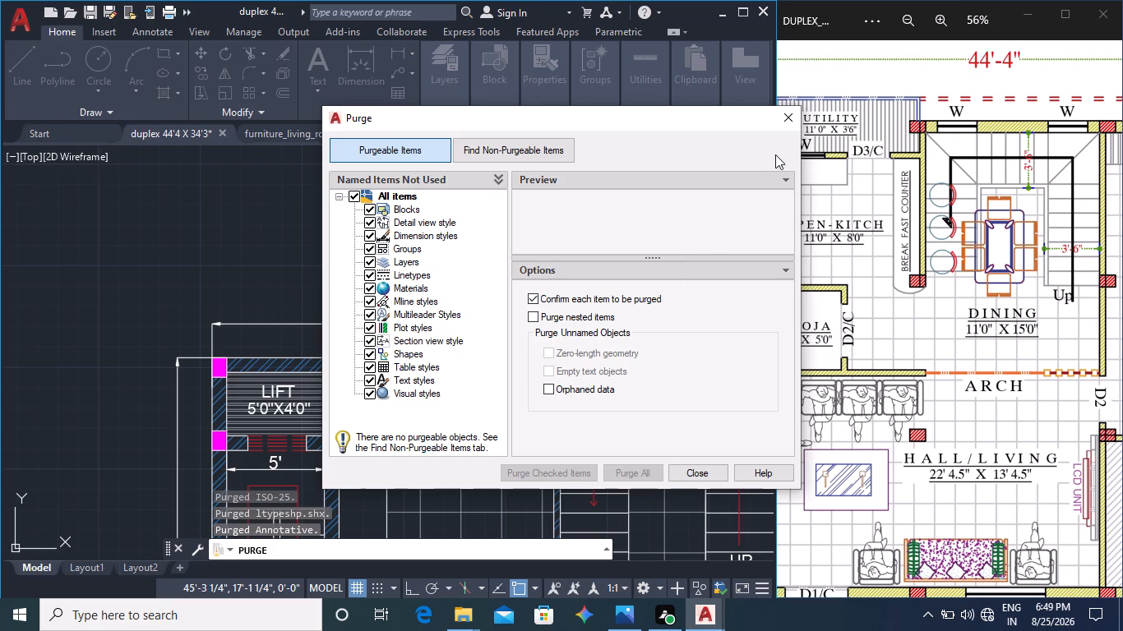
pyautogui.click(795, 117)
# Examine the reference plan's bedroom, dress, wash room, dining and hall/living areas for details still missing from the drawing.
pyautogui.scroll(-3, 615, 414)
pyautogui.moveTo(629, 447); pyautogui.dragTo(528, 392, button='middle')
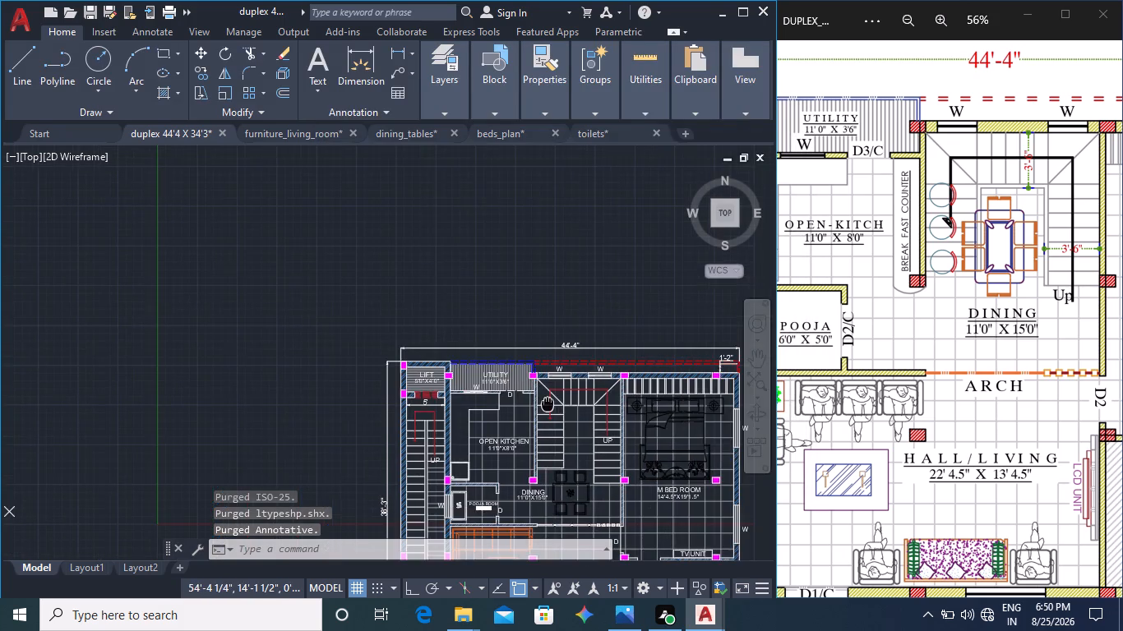
pyautogui.middleClick(950, 421)
pyautogui.moveTo(948, 423); pyautogui.dragTo(808, 394, button='middle')
pyautogui.moveTo(943, 425); pyautogui.dragTo(809, 401, button='middle')
pyautogui.scroll(-2, 919, 416)
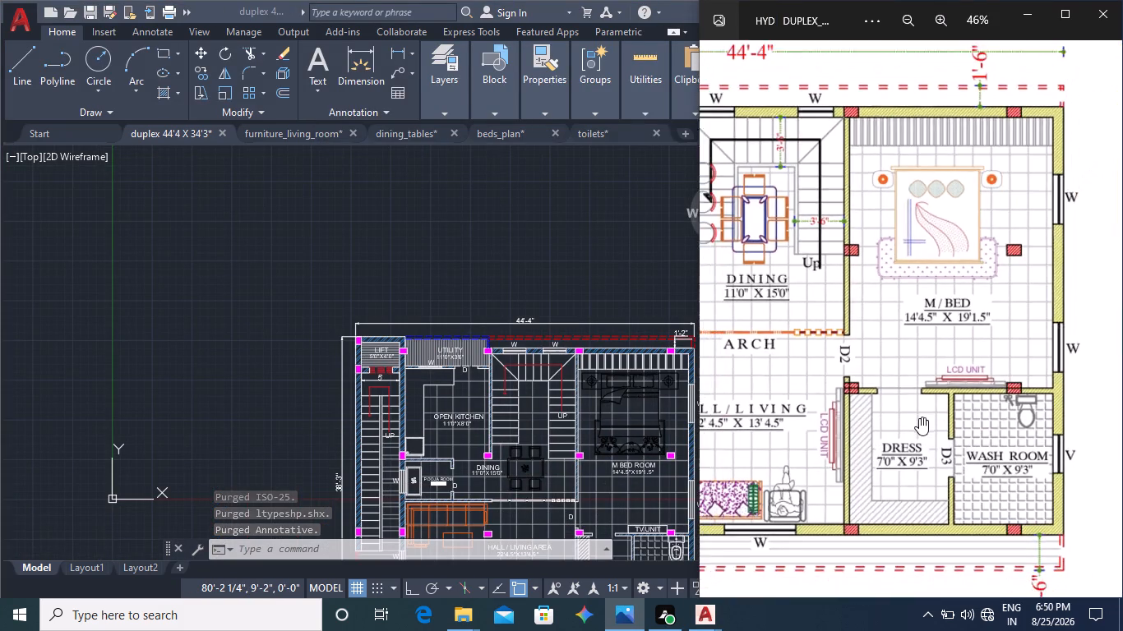
pyautogui.moveTo(1026, 460); pyautogui.dragTo(916, 423, button='middle')
pyautogui.scroll(6, 723, 386)
pyautogui.scroll(-6, 748, 461)
pyautogui.moveTo(744, 458); pyautogui.dragTo(848, 439, button='middle')
pyautogui.moveTo(827, 408); pyautogui.dragTo(853, 398, button='middle')
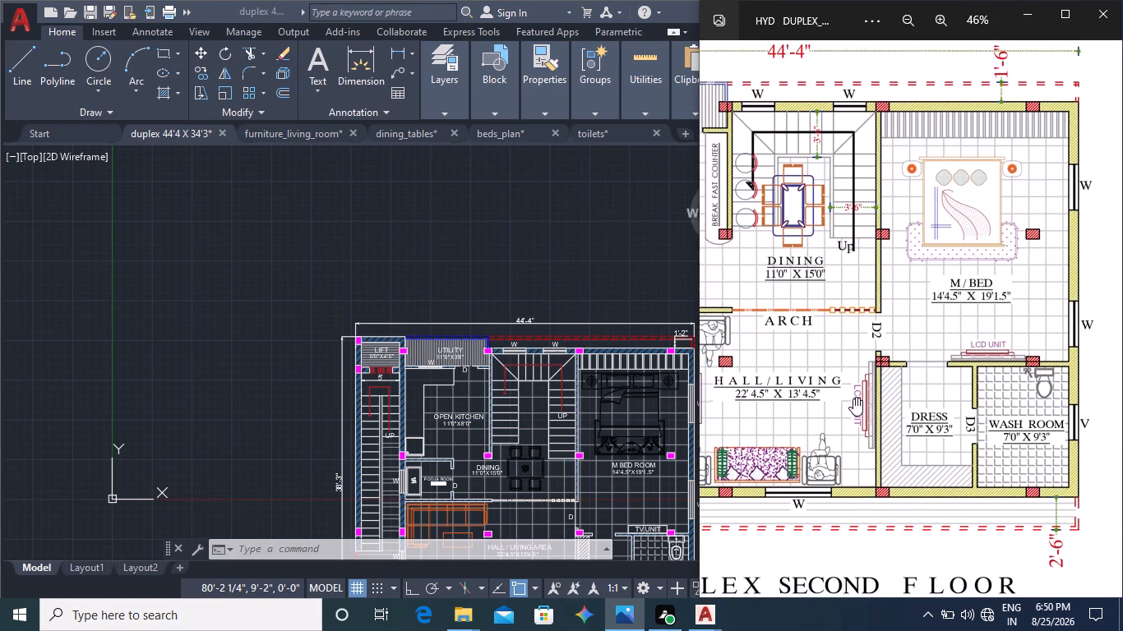
pyautogui.scroll(2, 853, 396)
pyautogui.scroll(-2, 854, 396)
pyautogui.moveTo(829, 410); pyautogui.dragTo(980, 396, button='middle')
pyautogui.middleClick(905, 401)
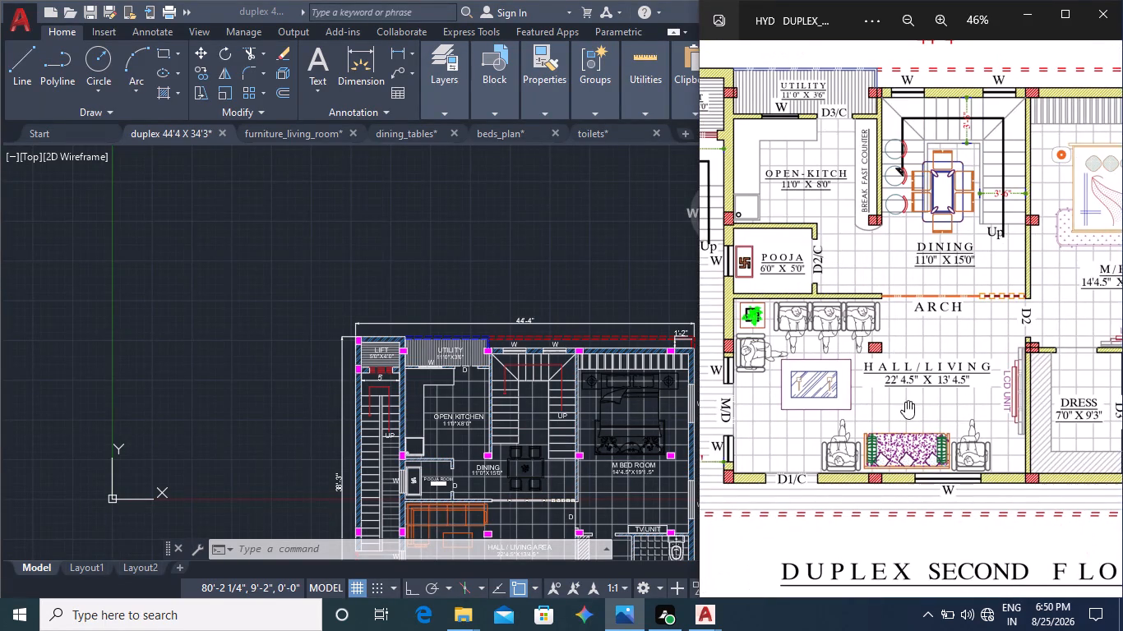
# Change the colour of the TV UNIT rectangle in the M BED ROOM to purple 147,39,143.
pyautogui.moveTo(629, 494); pyautogui.dragTo(628, 485, button='middle')
pyautogui.moveTo(652, 505); pyautogui.dragTo(603, 440, button='middle')
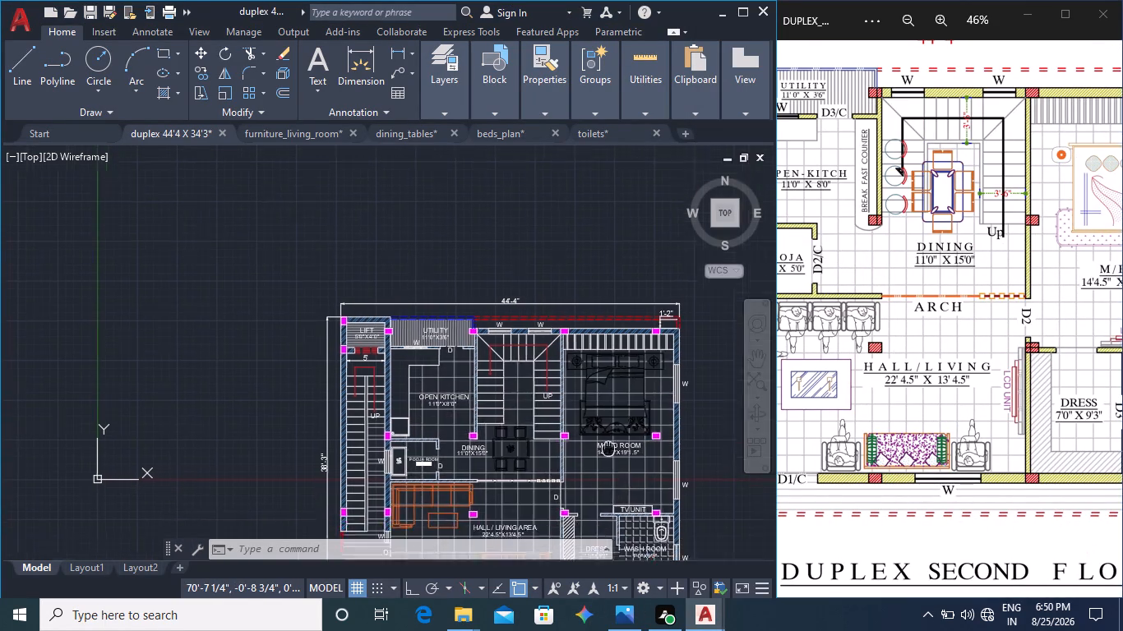
pyautogui.moveTo(625, 473); pyautogui.dragTo(613, 428, button='middle')
pyautogui.scroll(5, 589, 417)
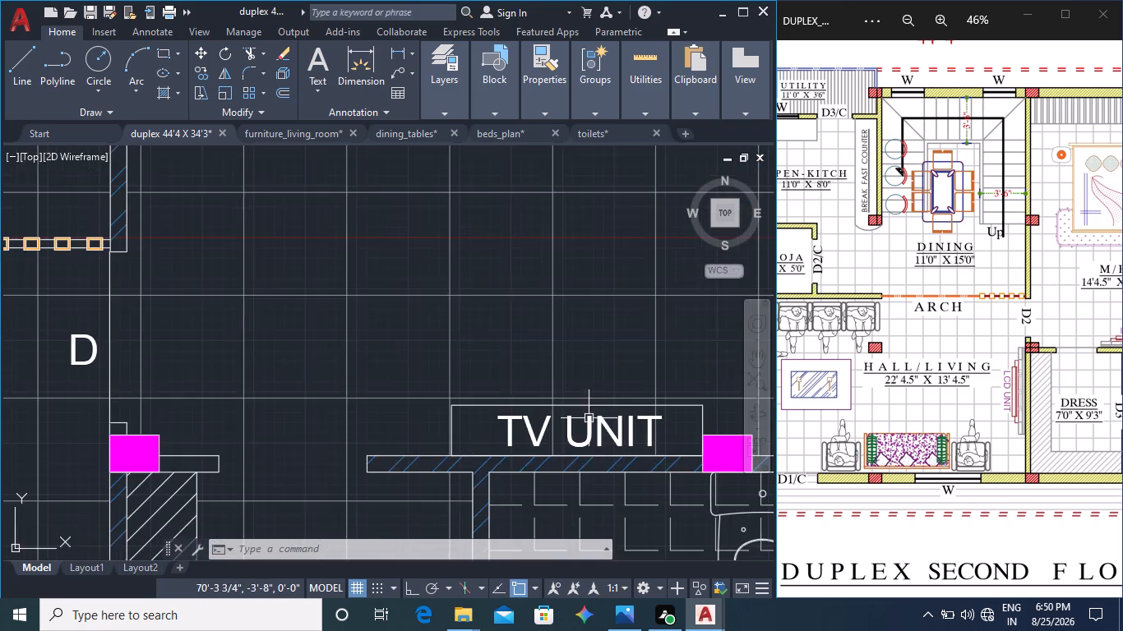
pyautogui.moveTo(593, 440); pyautogui.dragTo(583, 372, button='middle')
pyautogui.click(676, 337)
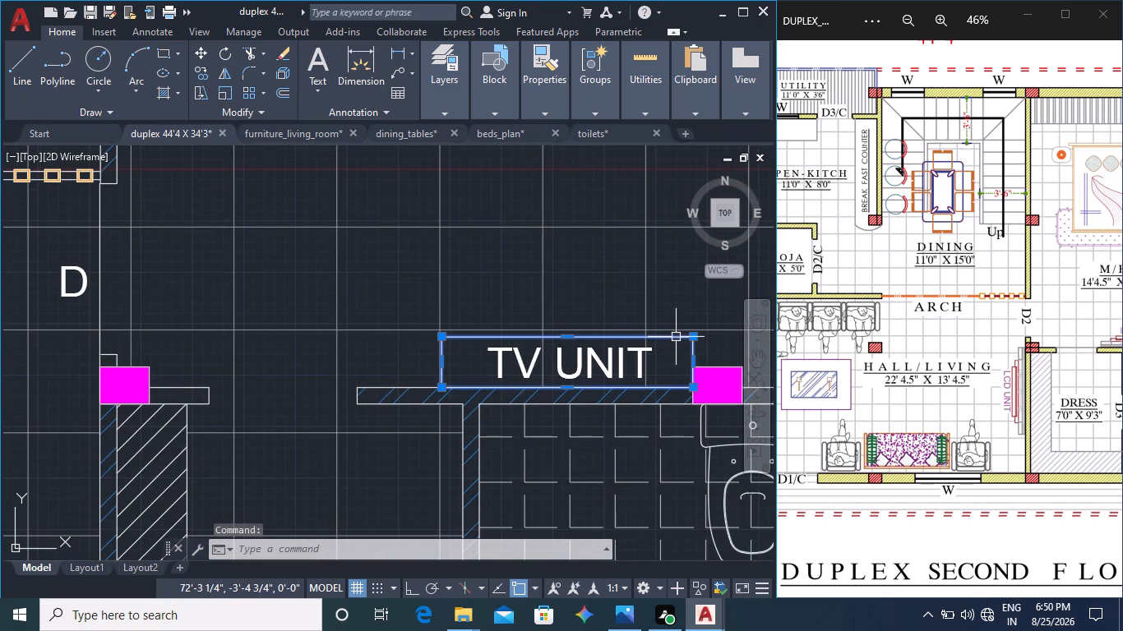
pyautogui.click(544, 91)
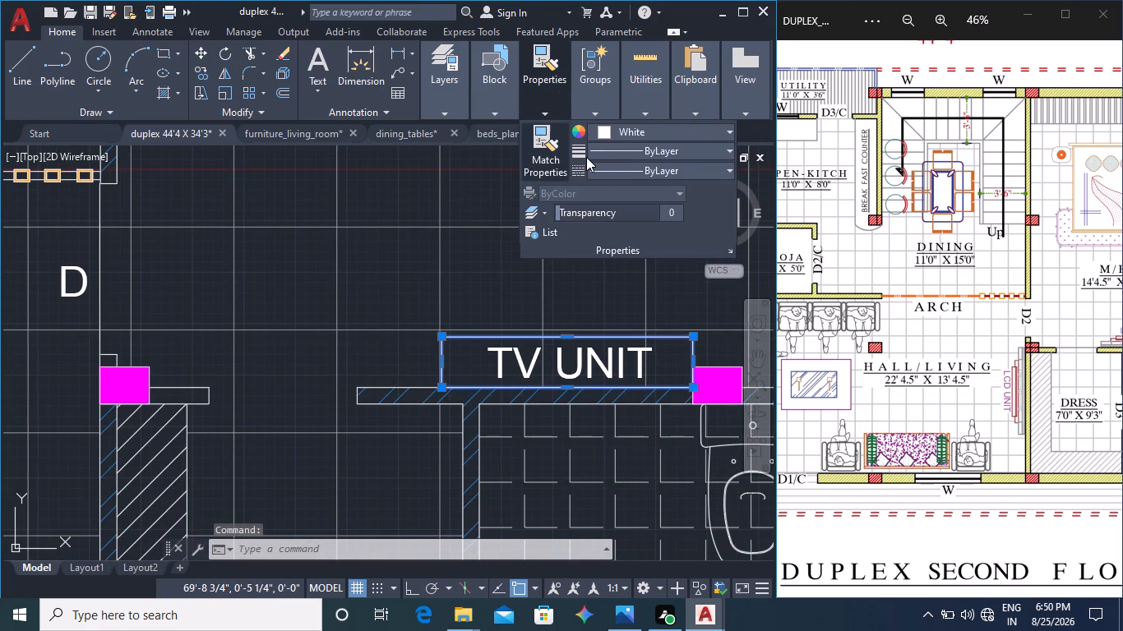
pyautogui.click(530, 83)
pyautogui.click(555, 94)
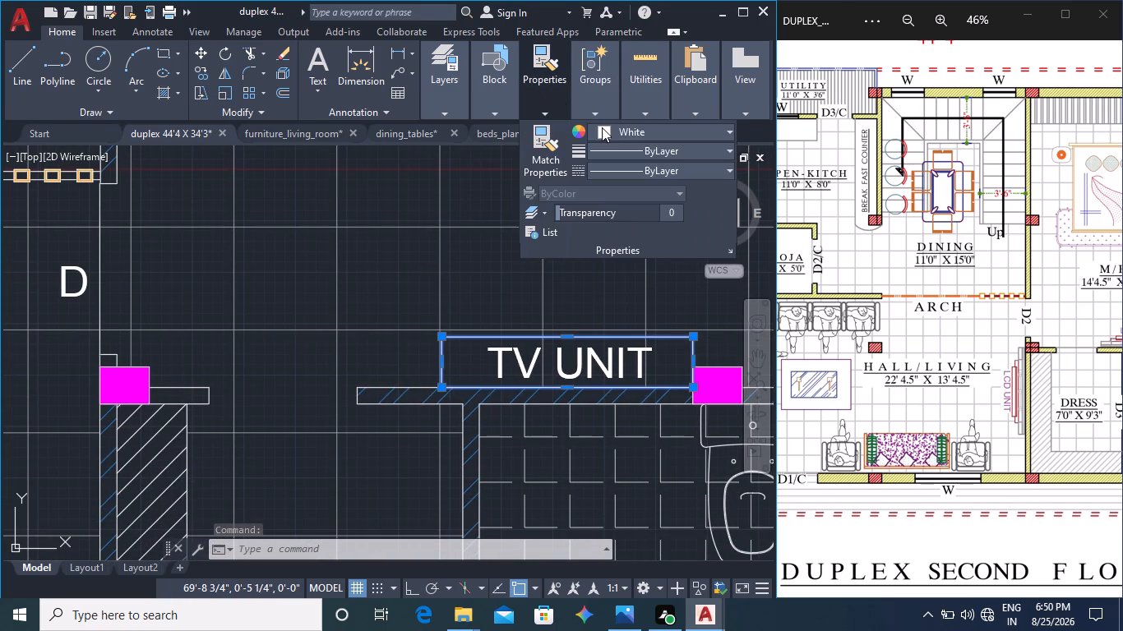
pyautogui.click(623, 127)
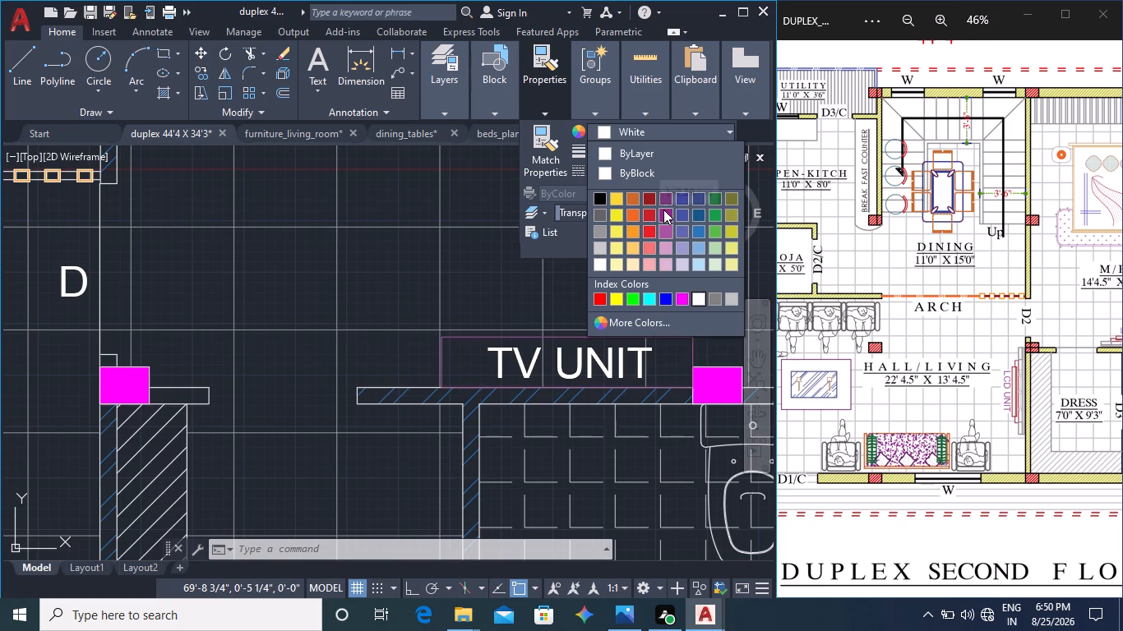
pyautogui.click(663, 210)
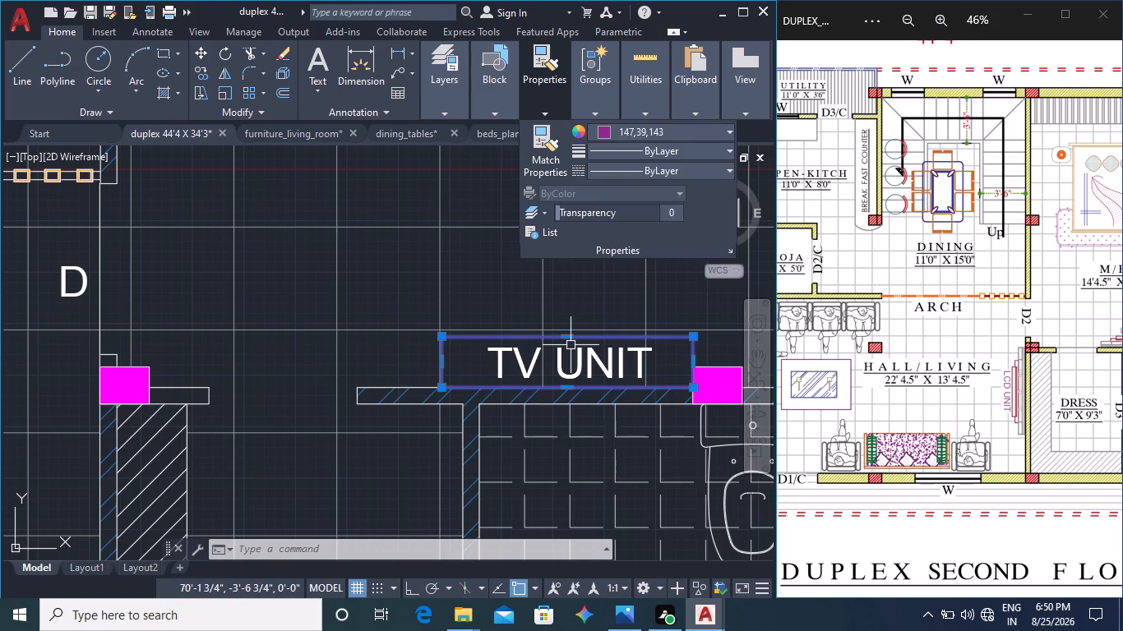
# Copy the TV UNIT rectangle with its label by its lower-left corner onto the hall-side face of the wall between HALL / LIVING AREA and DRESS.
pyautogui.click(561, 367)
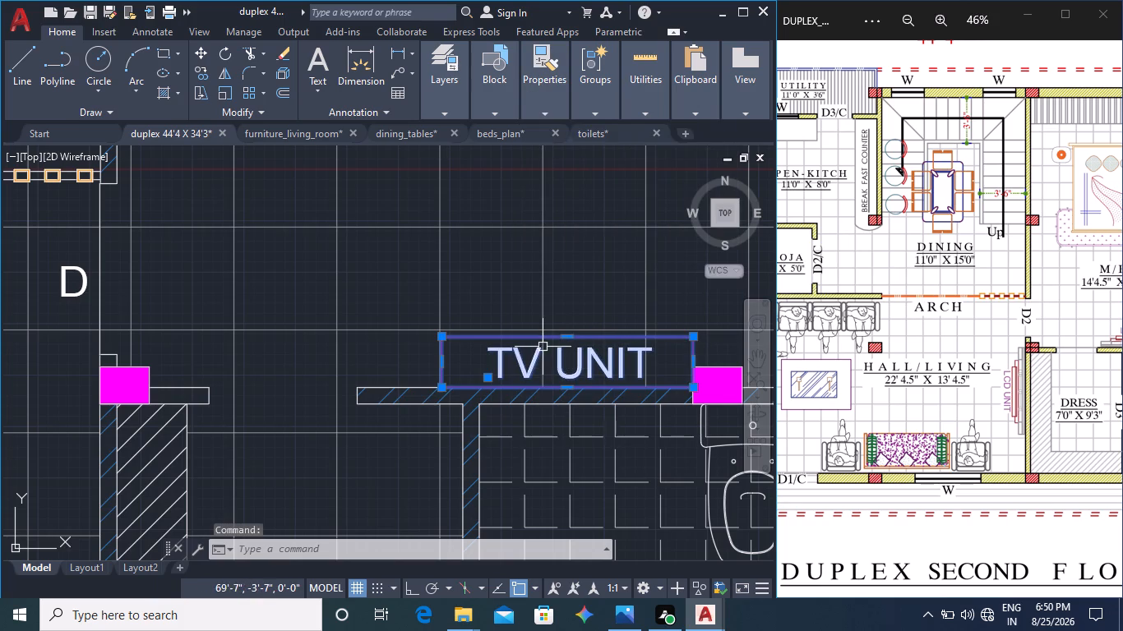
pyautogui.click(202, 73)
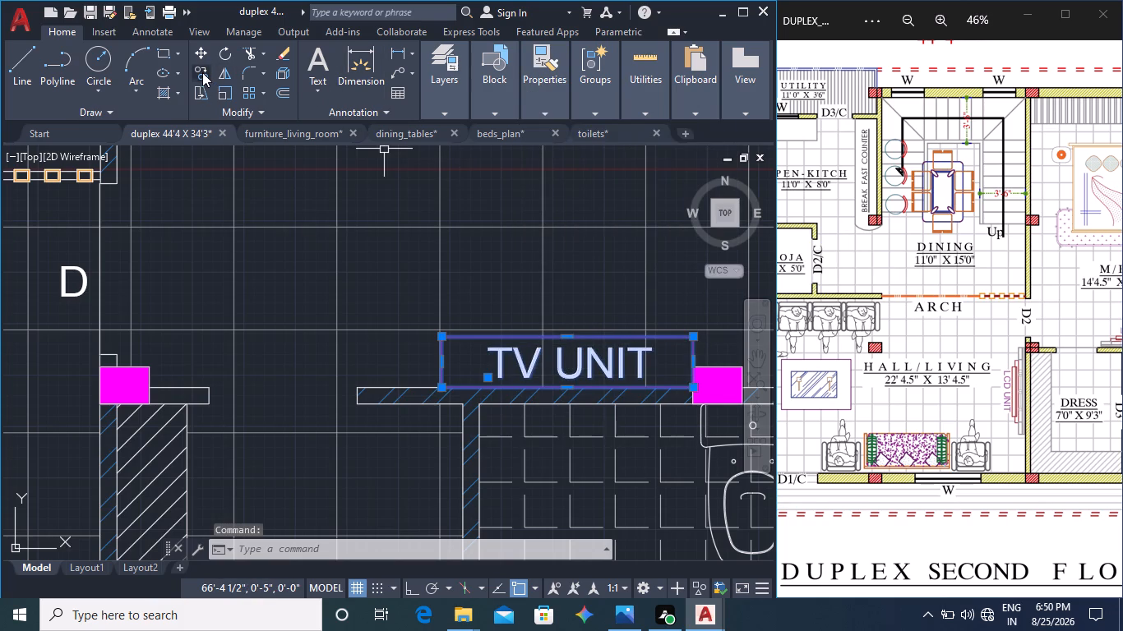
pyautogui.click(441, 389)
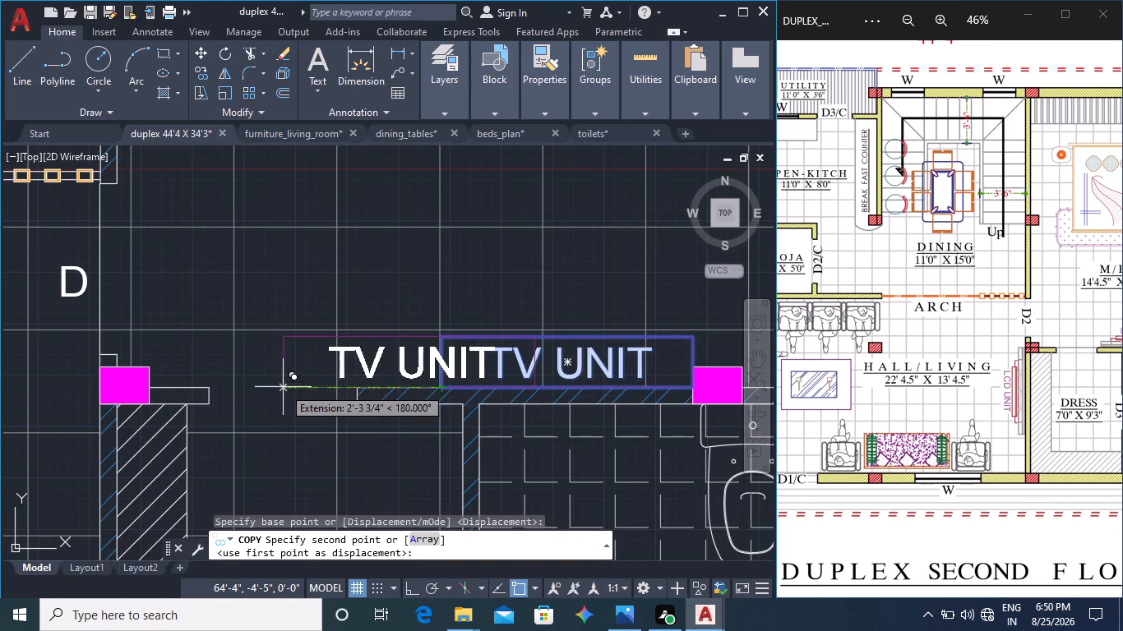
pyautogui.moveTo(284, 387); pyautogui.dragTo(581, 212, button='middle')
pyautogui.moveTo(476, 465); pyautogui.dragTo(493, 230, button='middle')
pyautogui.scroll(-2, 499, 407)
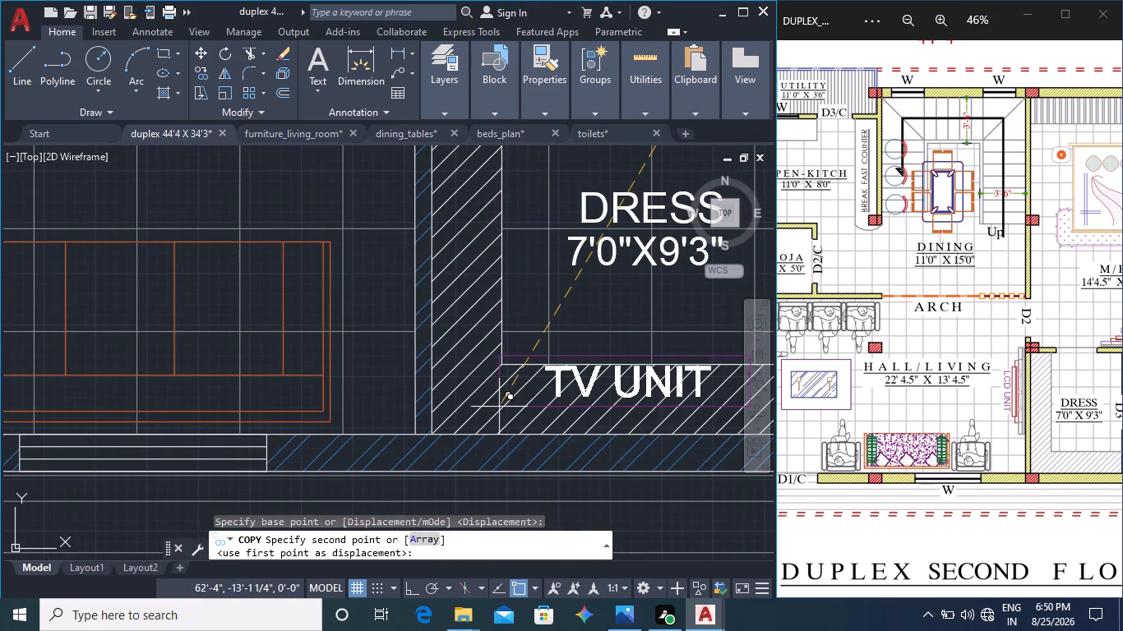
pyautogui.moveTo(466, 347); pyautogui.dragTo(464, 449, button='middle')
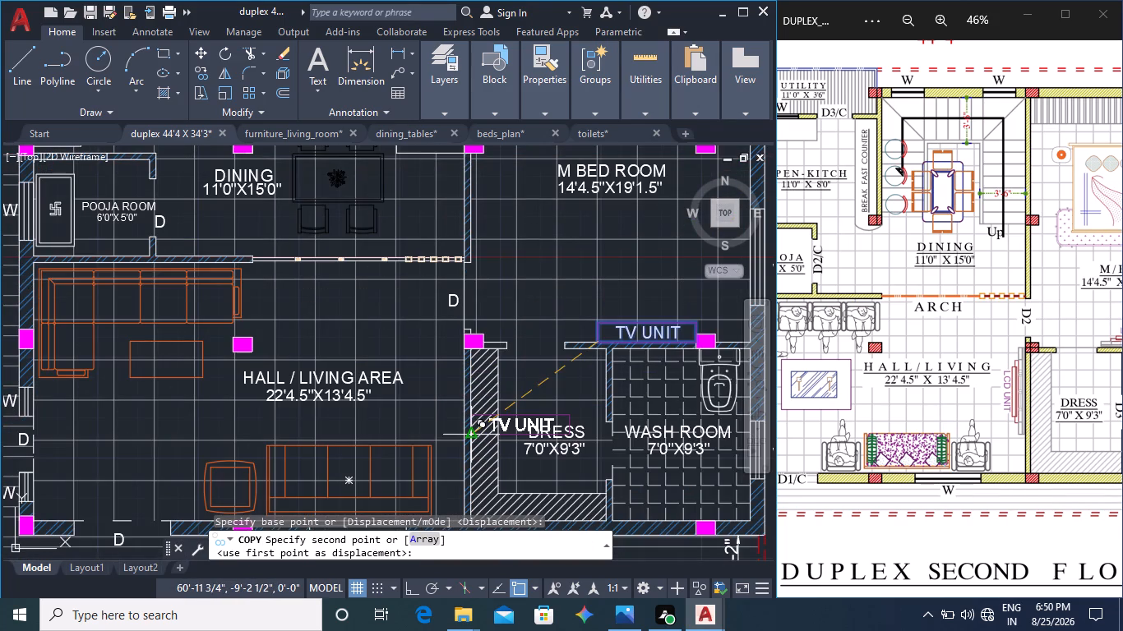
pyautogui.scroll(2, 467, 430)
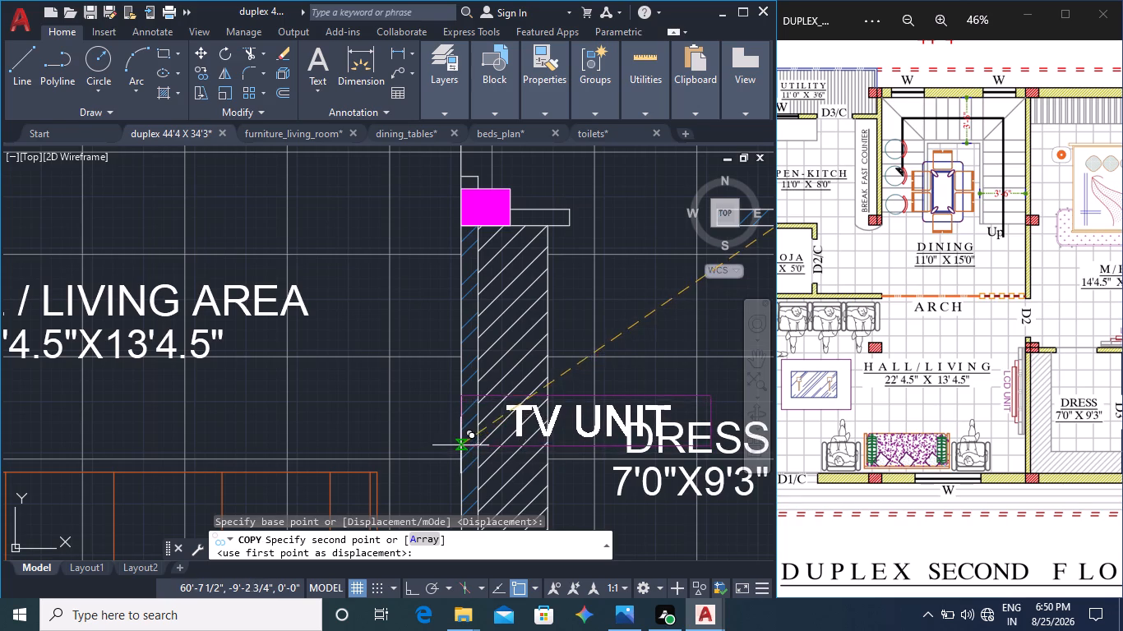
pyautogui.click(460, 425)
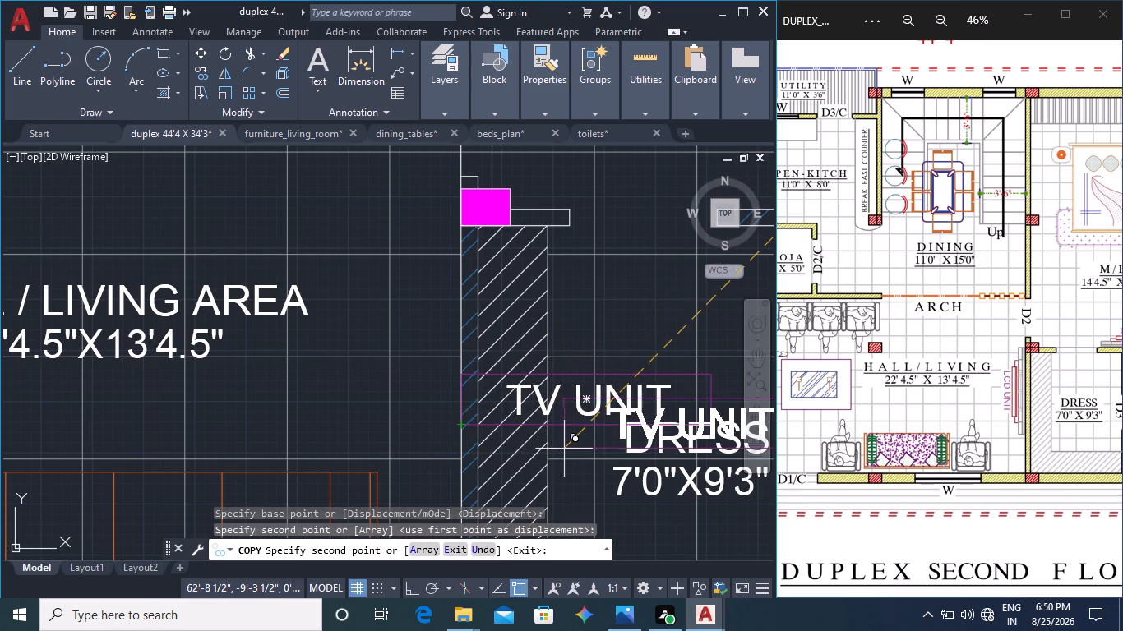
pyautogui.press('Escape')
# Rotate the copied TV UNIT rectangle and label 90° counter-clockwise about its lower-left corner so it runs along the hall-side wall face.
pyautogui.click(586, 404)
pyautogui.click(575, 412)
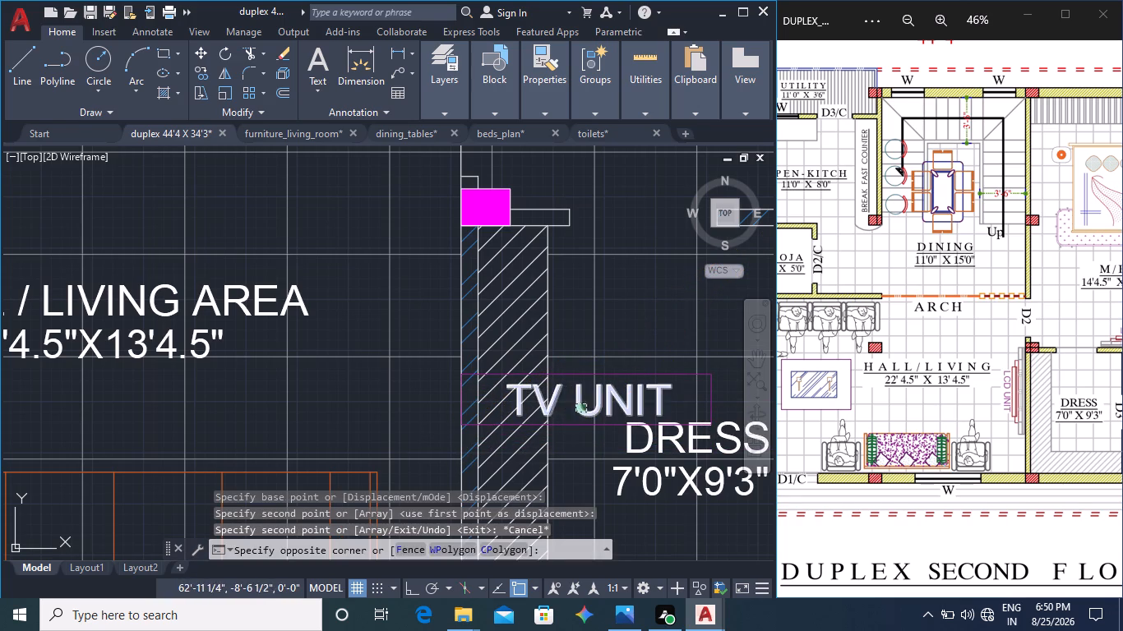
pyautogui.click(488, 424)
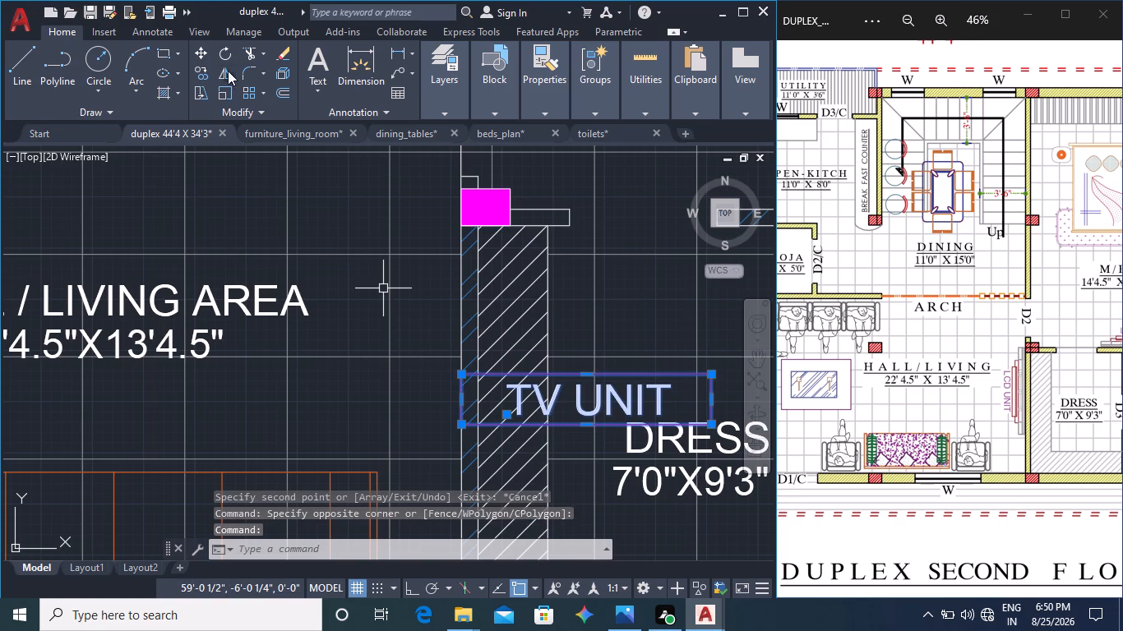
pyautogui.click(218, 54)
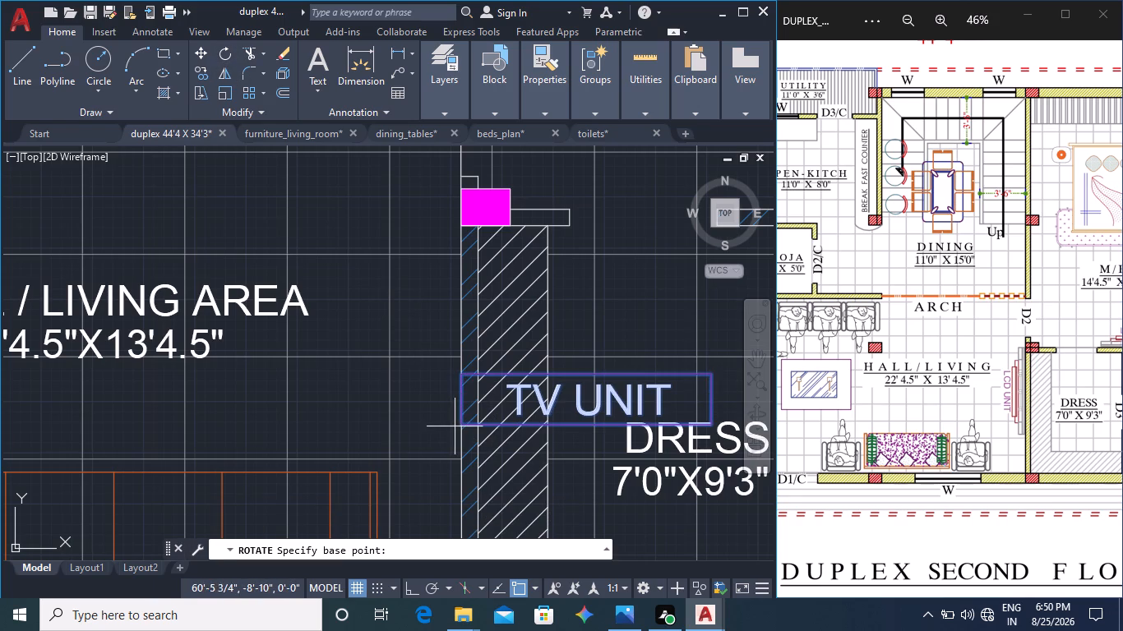
pyautogui.click(462, 428)
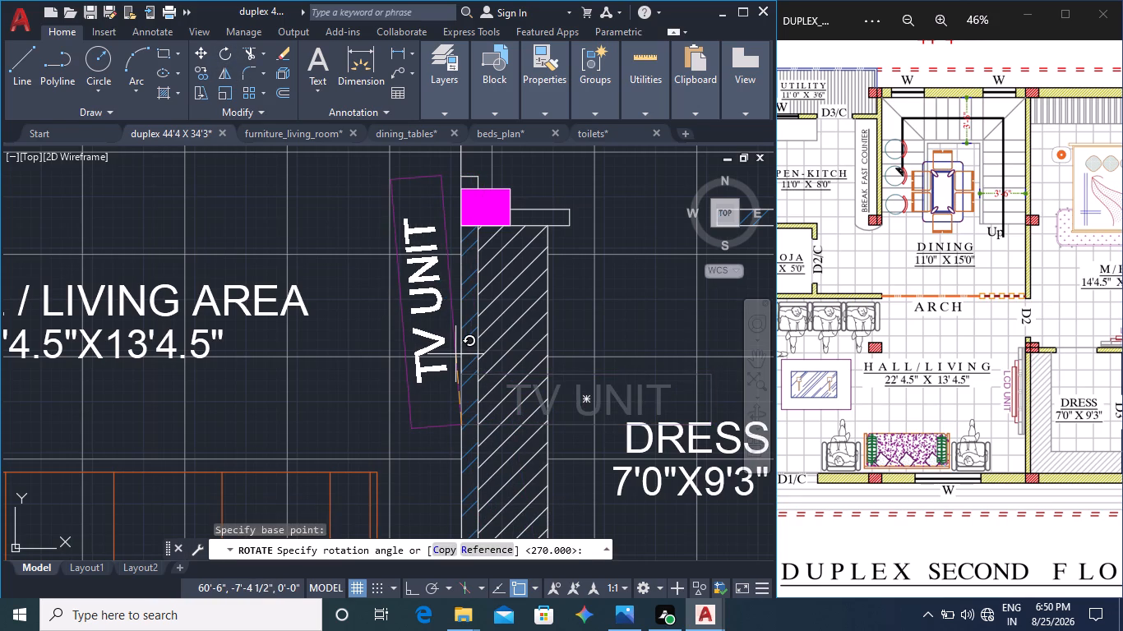
pyautogui.press('F8')
pyautogui.click(455, 354)
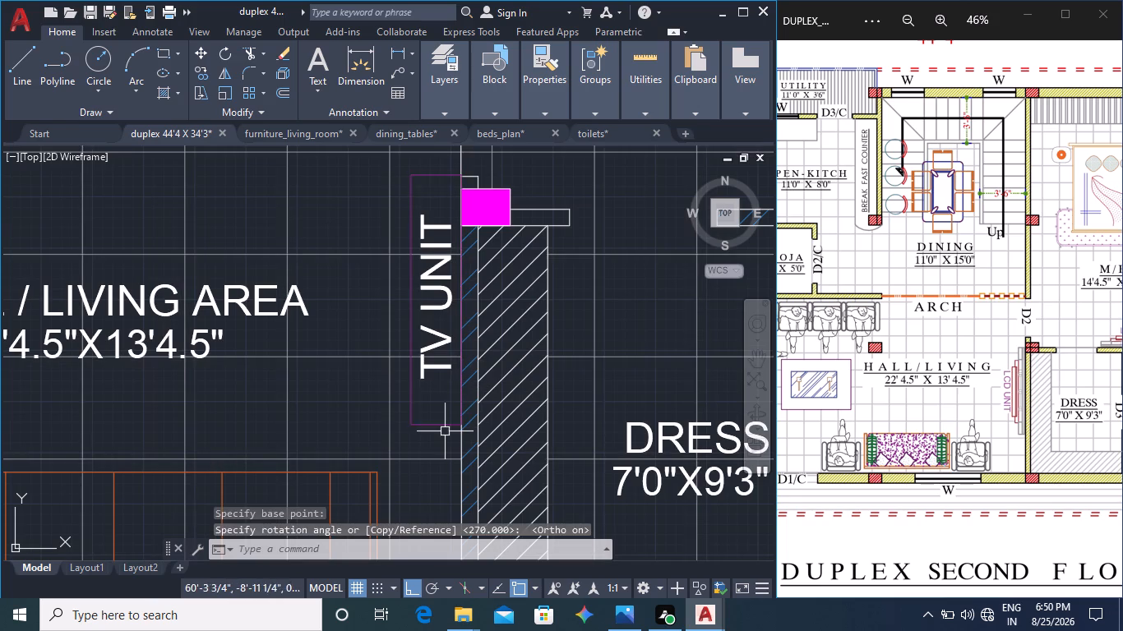
# Move the rotated TV UNIT rectangle with its label about 4 inches down along the hall-side wall face.
pyautogui.click(442, 426)
pyautogui.click(448, 353)
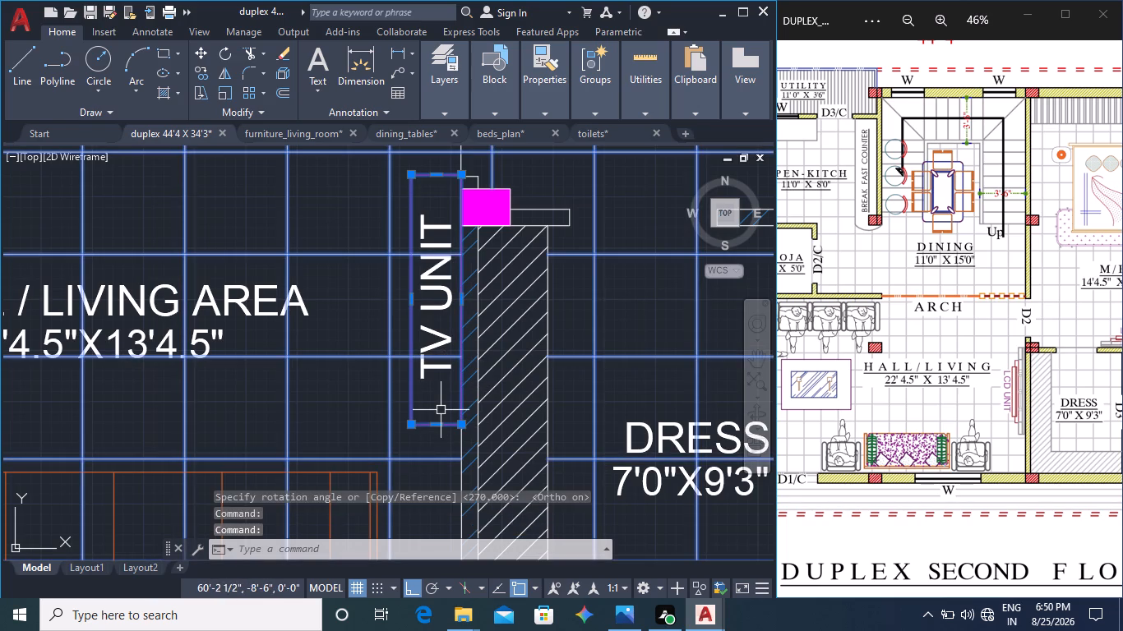
pyautogui.press('Escape')
pyautogui.press('Escape')
pyautogui.click(437, 428)
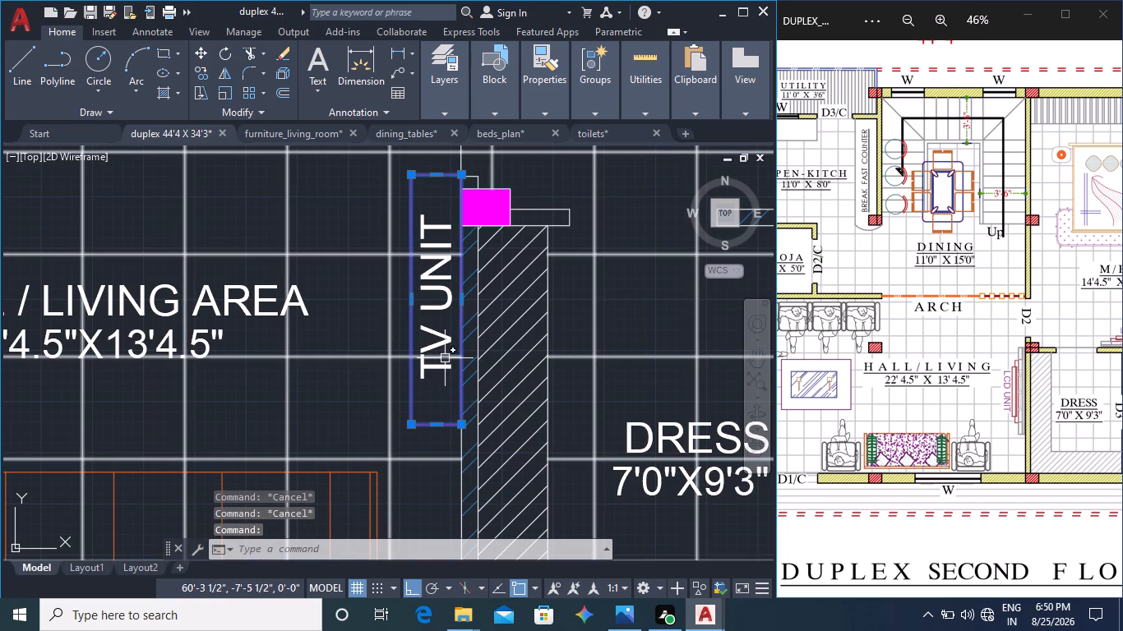
pyautogui.click(442, 369)
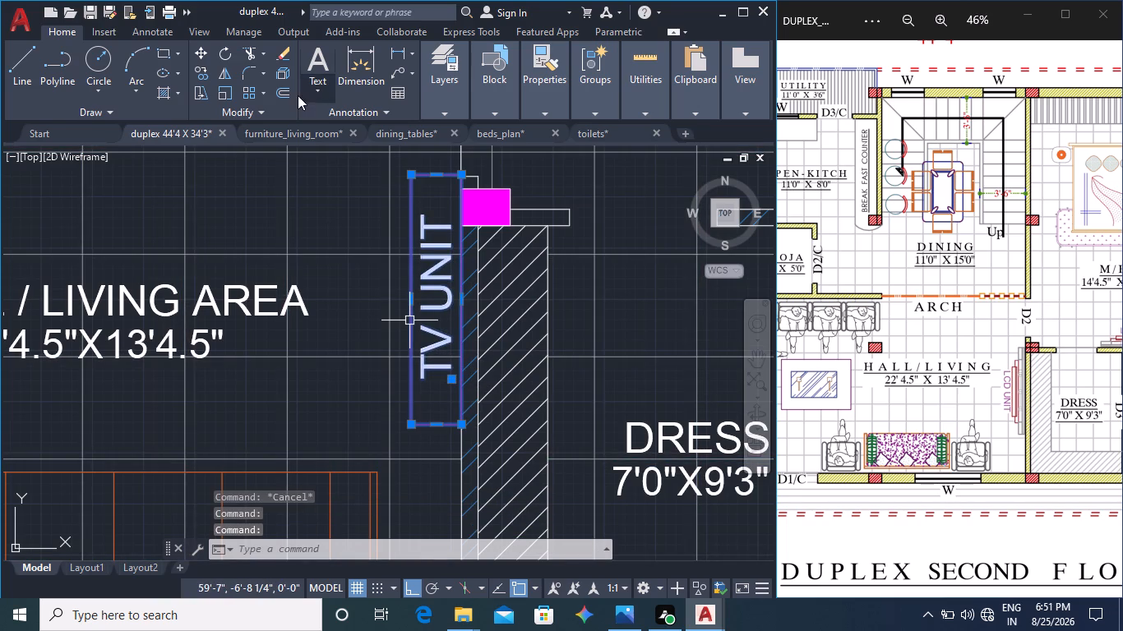
pyautogui.click(198, 57)
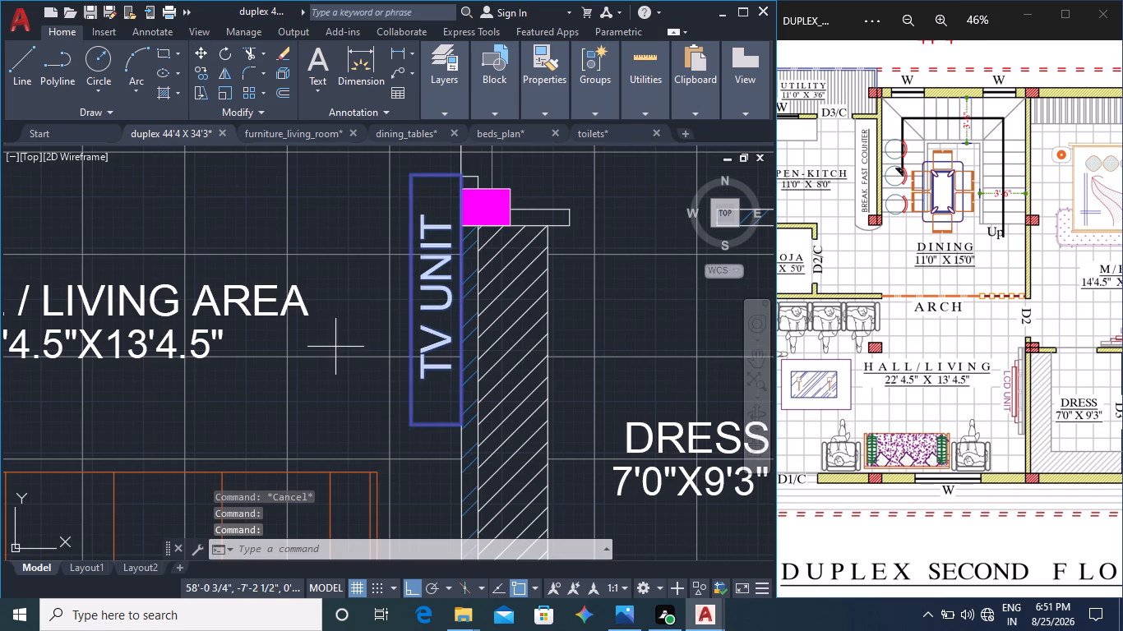
pyautogui.click(464, 426)
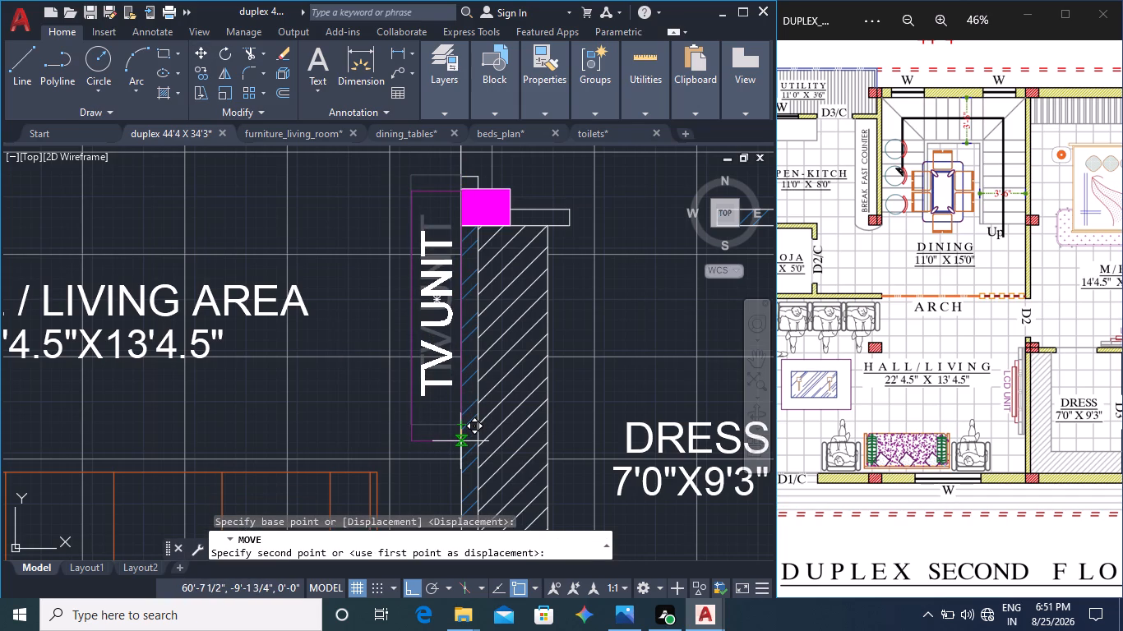
pyautogui.click(460, 441)
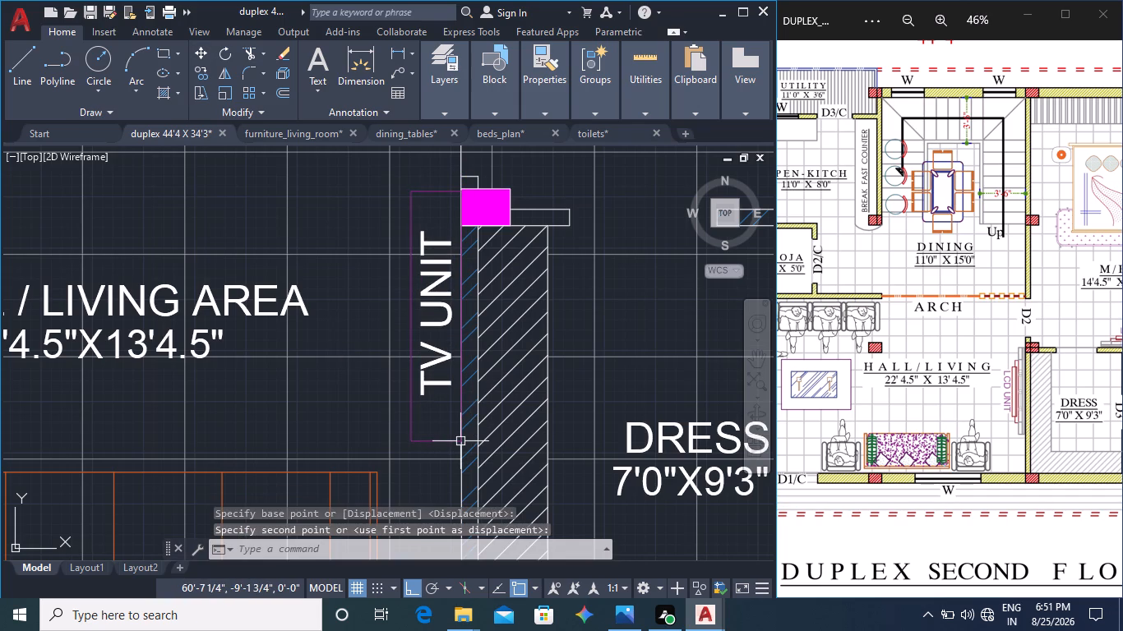
pyautogui.press('Escape')
pyautogui.press('Escape')
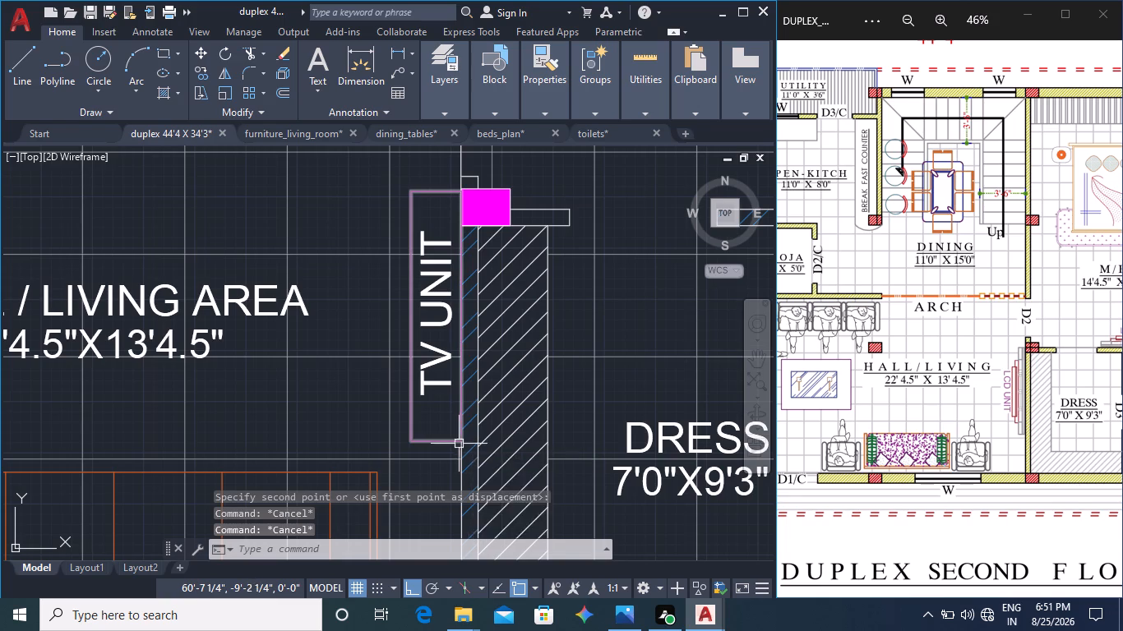
# Compare the DUPLEX SECOND FLOOR and DUPLEX THIRD FLOOR reference plans, checking their room layouts, furniture and hall / living area.
pyautogui.scroll(-1, 610, 426)
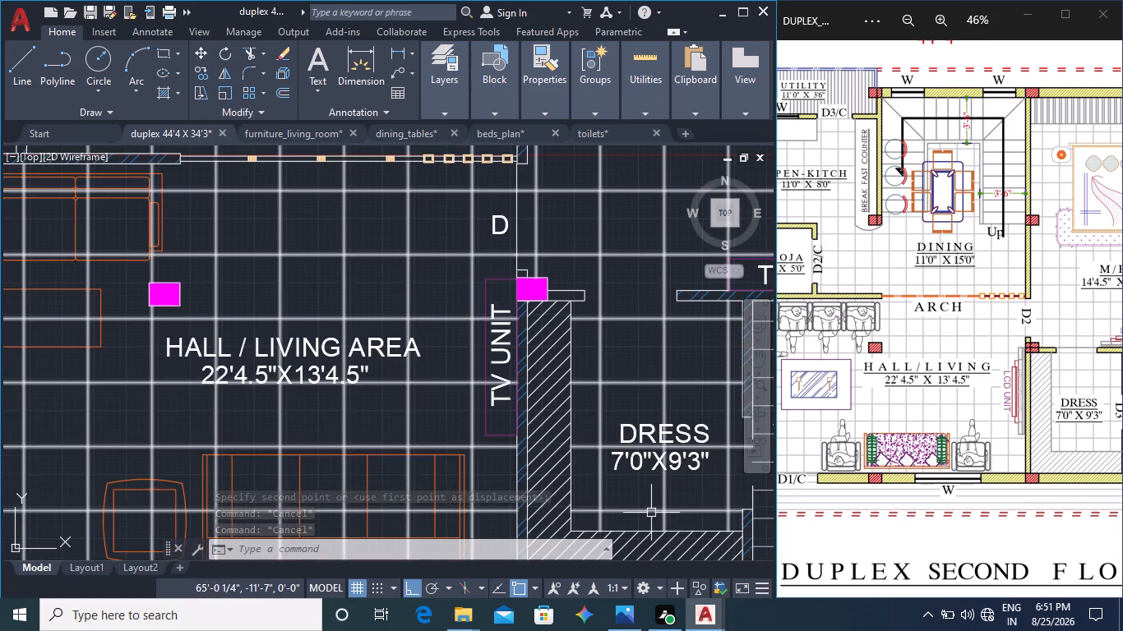
pyautogui.moveTo(651, 513); pyautogui.dragTo(646, 414, button='middle')
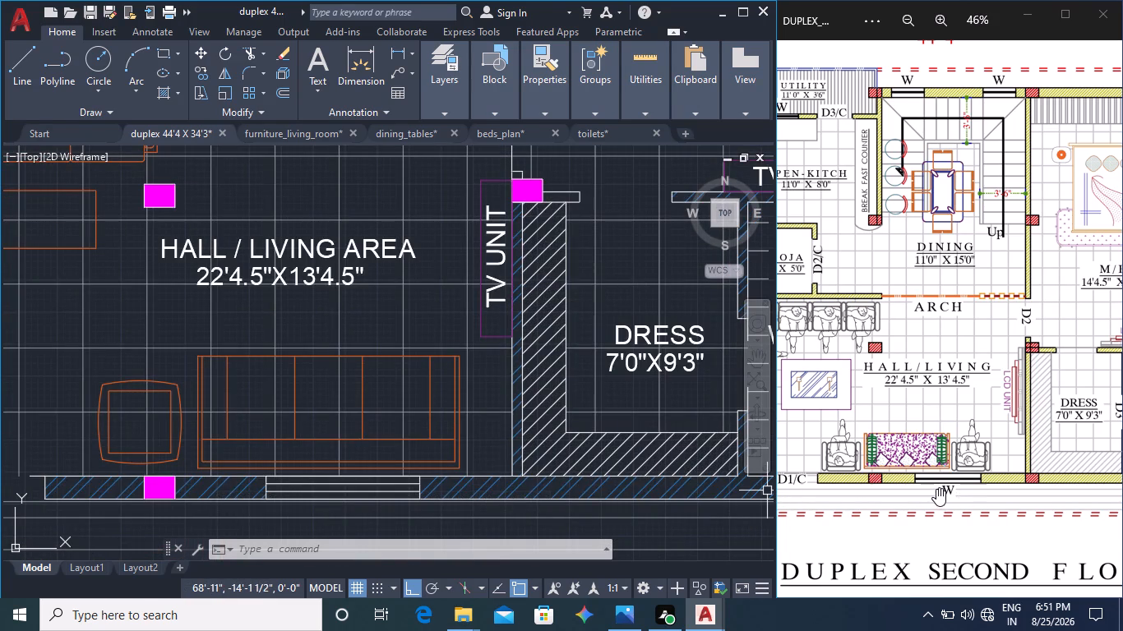
pyautogui.moveTo(968, 504); pyautogui.dragTo(939, 461, button='middle')
pyautogui.moveTo(956, 486); pyautogui.dragTo(936, 431, button='middle')
pyautogui.scroll(-2, 936, 441)
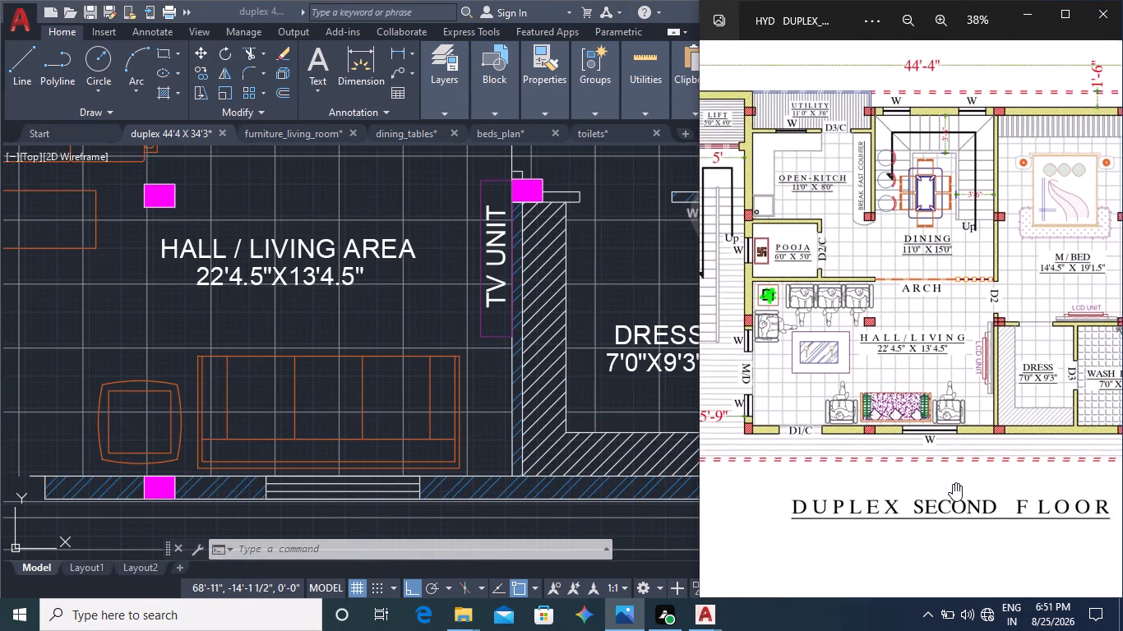
pyautogui.moveTo(955, 461); pyautogui.dragTo(943, 409, button='middle')
pyautogui.scroll(-1, 950, 458)
pyautogui.moveTo(958, 463); pyautogui.dragTo(870, 455, button='middle')
pyautogui.moveTo(949, 452); pyautogui.dragTo(806, 449, button='middle')
pyautogui.moveTo(968, 436); pyautogui.dragTo(873, 443, button='middle')
pyautogui.moveTo(953, 435); pyautogui.dragTo(861, 437, button='middle')
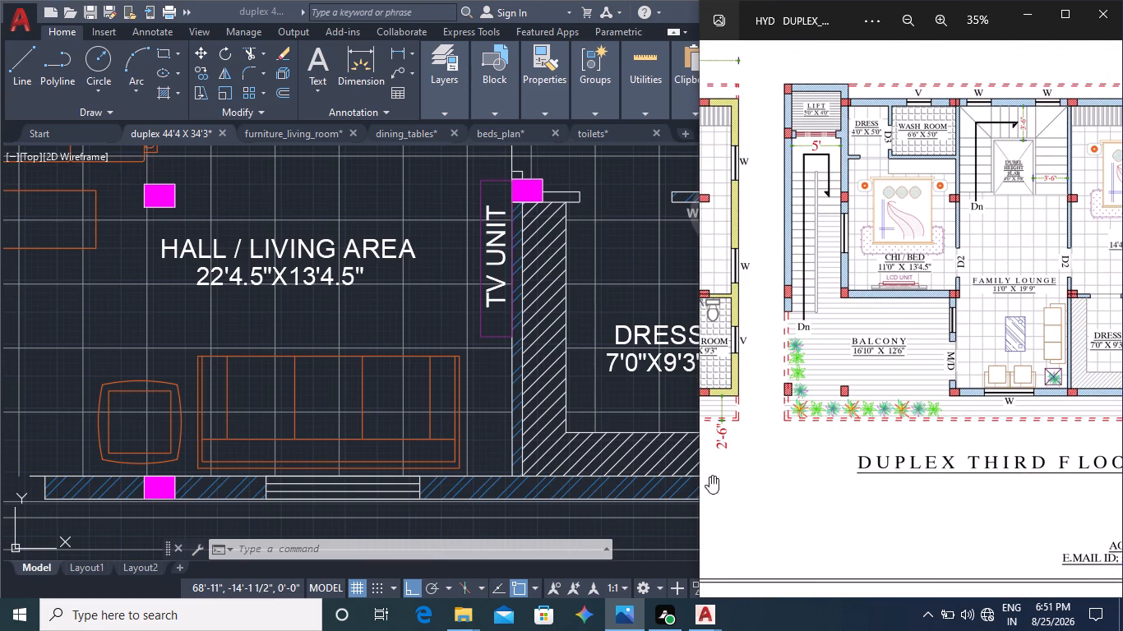
pyautogui.moveTo(803, 464); pyautogui.dragTo(873, 438, button='middle')
pyautogui.moveTo(797, 444); pyautogui.dragTo(934, 424, button='middle')
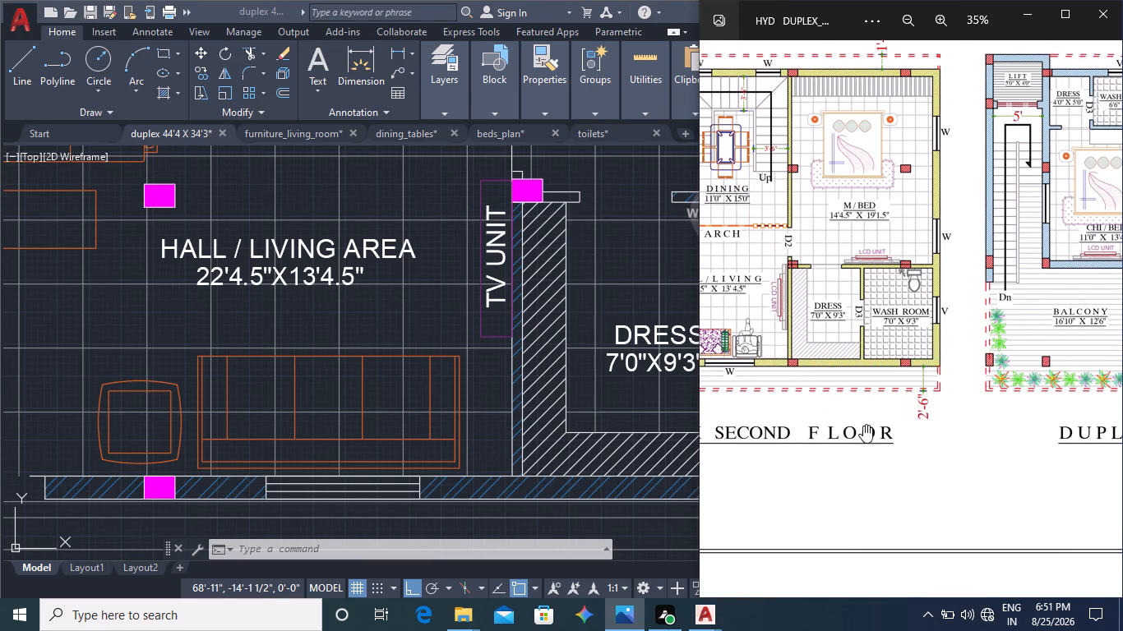
pyautogui.scroll(-2, 863, 425)
pyautogui.moveTo(815, 421); pyautogui.dragTo(895, 401, button='middle')
pyautogui.moveTo(857, 423); pyautogui.dragTo(934, 400, button='middle')
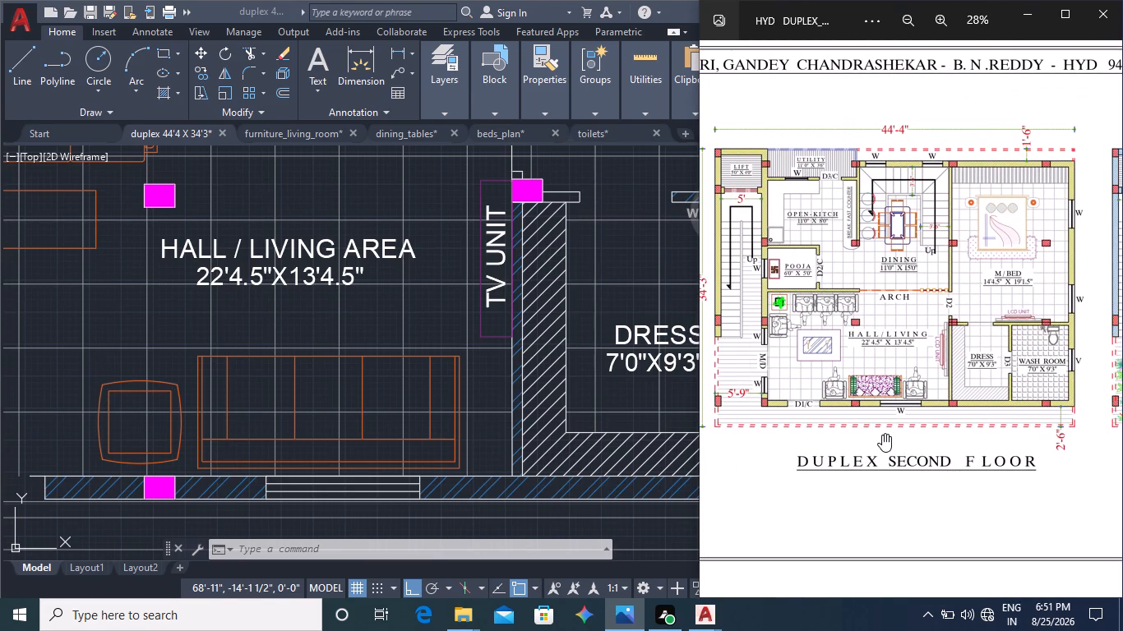
pyautogui.moveTo(885, 434); pyautogui.dragTo(746, 421, button='middle')
pyautogui.moveTo(888, 431); pyautogui.dragTo(741, 412, button='middle')
pyautogui.scroll(2, 944, 320)
pyautogui.scroll(-1, 945, 322)
pyautogui.moveTo(954, 371); pyautogui.dragTo(885, 378, button='middle')
pyautogui.moveTo(927, 395); pyautogui.dragTo(828, 389, button='middle')
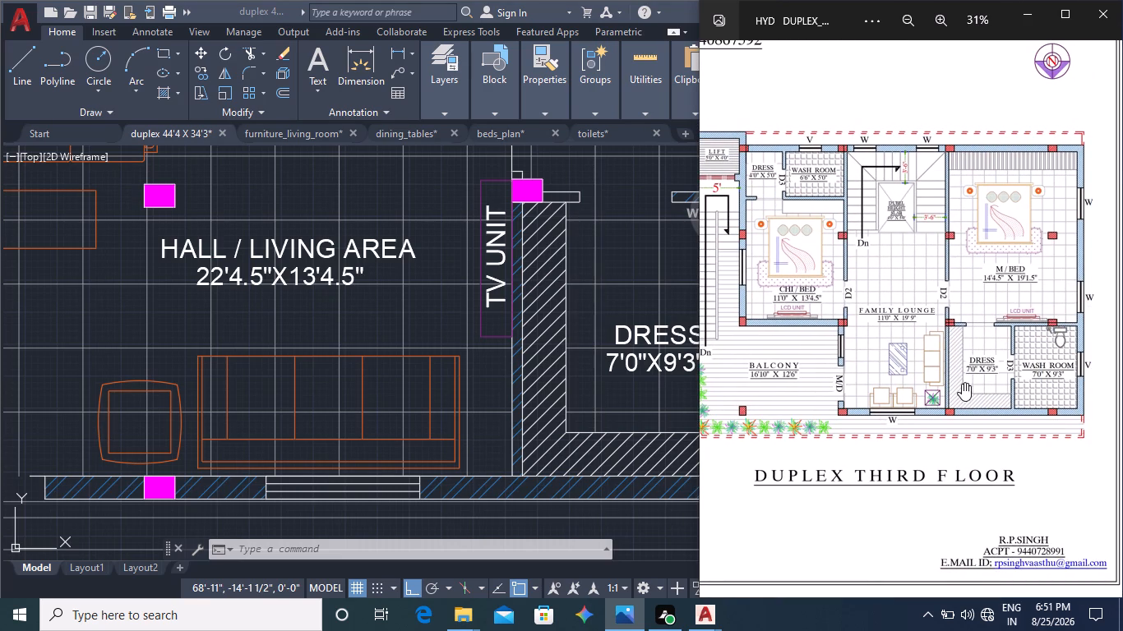
pyautogui.scroll(1, 969, 371)
pyautogui.scroll(-2, 952, 372)
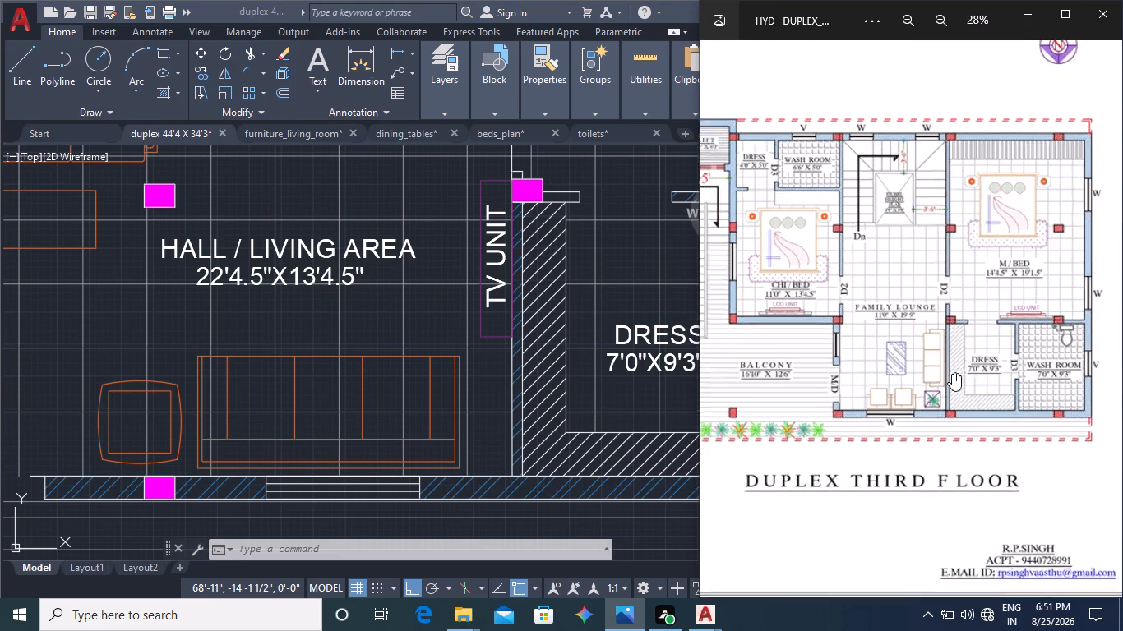
pyautogui.scroll(-2, 936, 377)
pyautogui.moveTo(876, 406); pyautogui.dragTo(915, 403, button='middle')
pyautogui.moveTo(860, 412); pyautogui.dragTo(1017, 384, button='middle')
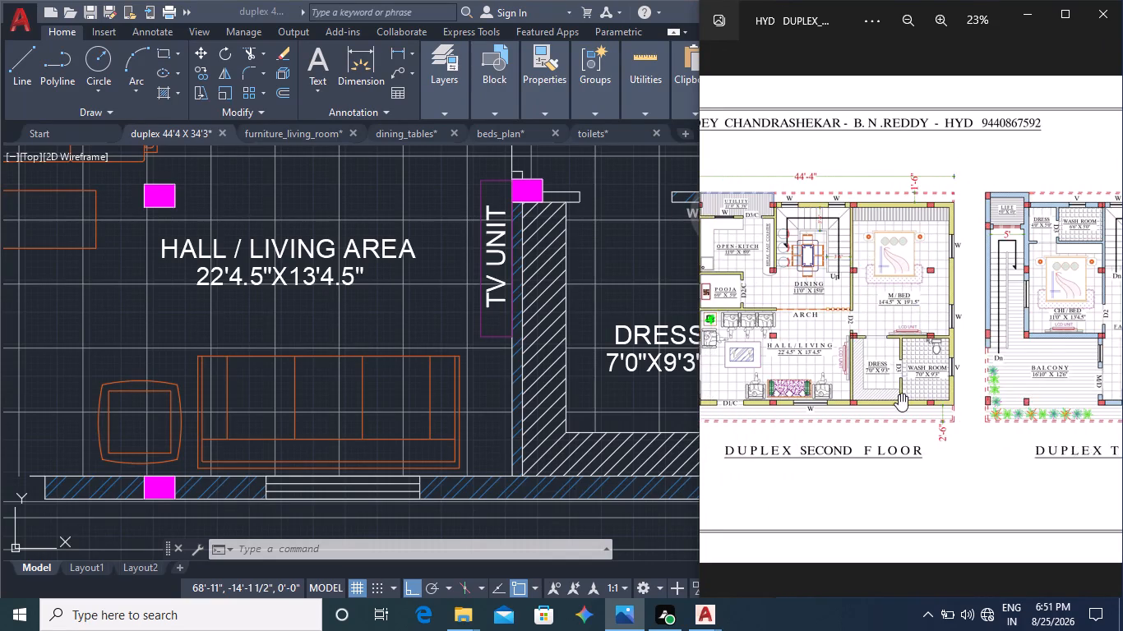
pyautogui.moveTo(898, 394); pyautogui.dragTo(1064, 368, button='middle')
# Copy the entire DUPLEX SECOND FLOOR plan with its title from its lower-right outer corner, about 54'-4 1/2" horizontally to the right.
pyautogui.scroll(-5, 607, 390)
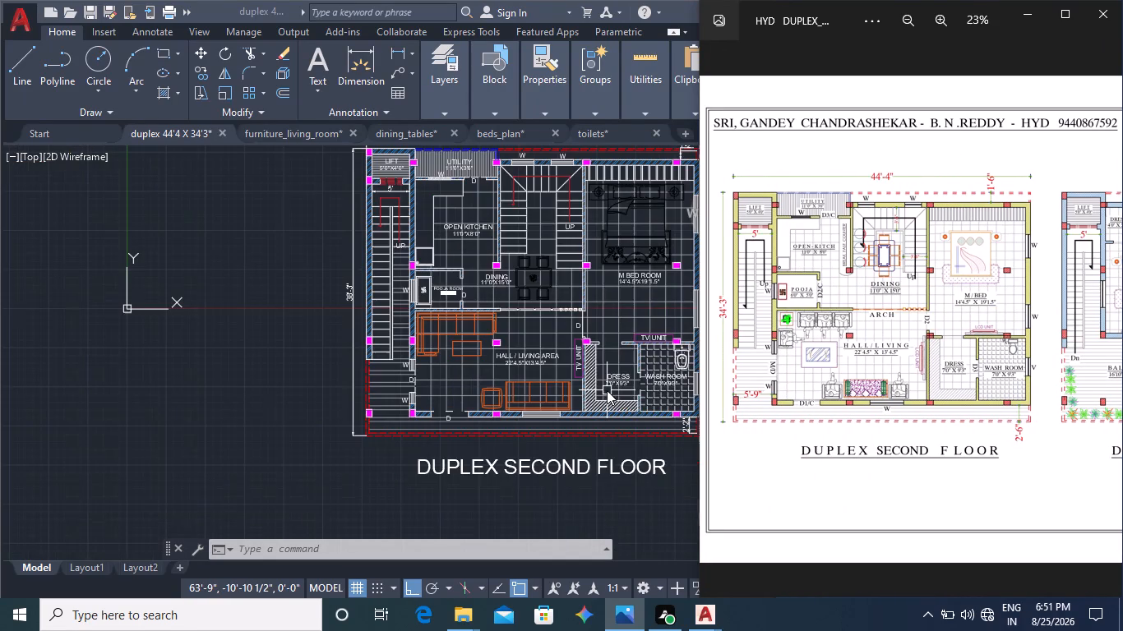
pyautogui.moveTo(632, 396); pyautogui.dragTo(457, 406, button='middle')
pyautogui.moveTo(506, 402); pyautogui.dragTo(395, 449, button='middle')
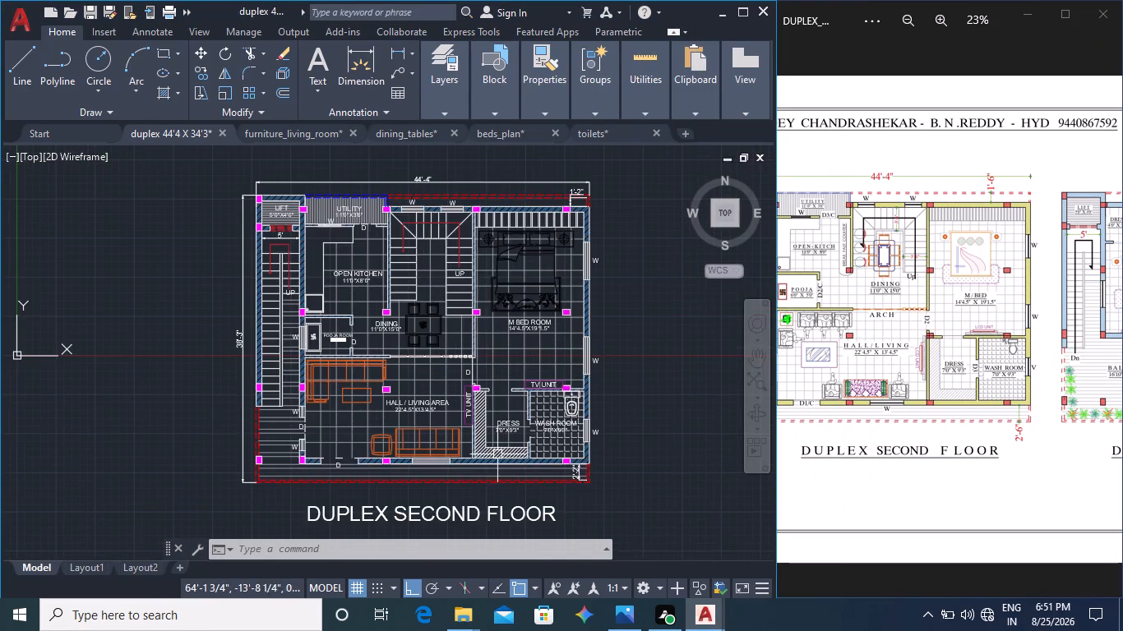
pyautogui.scroll(-2, 506, 454)
pyautogui.moveTo(541, 475); pyautogui.dragTo(559, 431, button='middle')
pyautogui.click(622, 463)
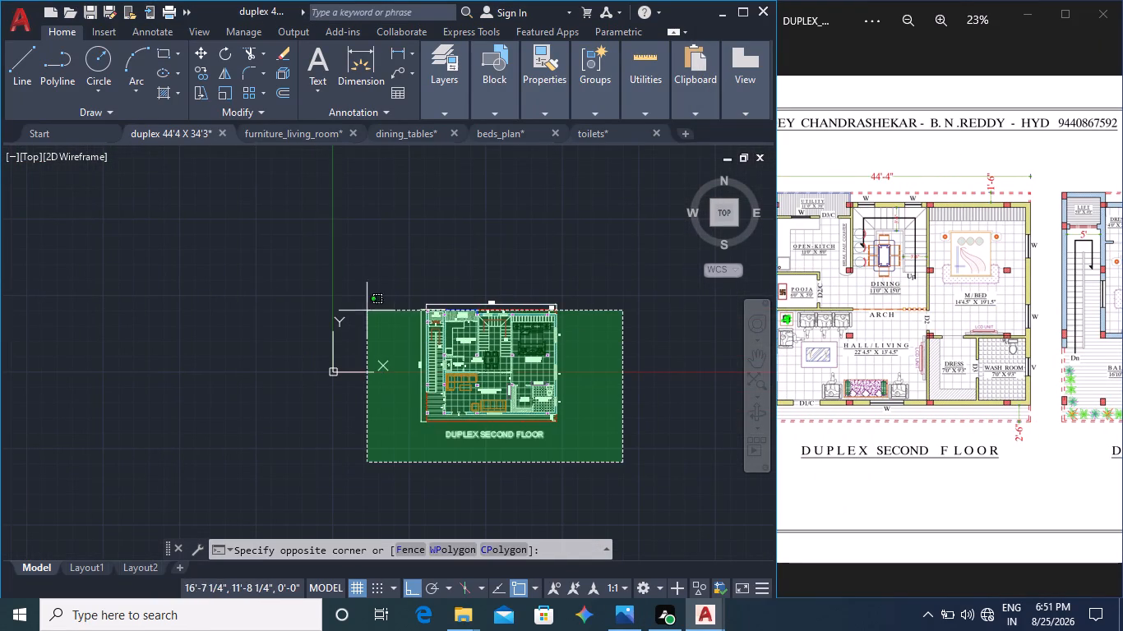
pyautogui.click(385, 256)
pyautogui.scroll(3, 428, 336)
pyautogui.moveTo(530, 426); pyautogui.dragTo(344, 335, button='middle')
pyautogui.moveTo(489, 432); pyautogui.dragTo(386, 361, button='middle')
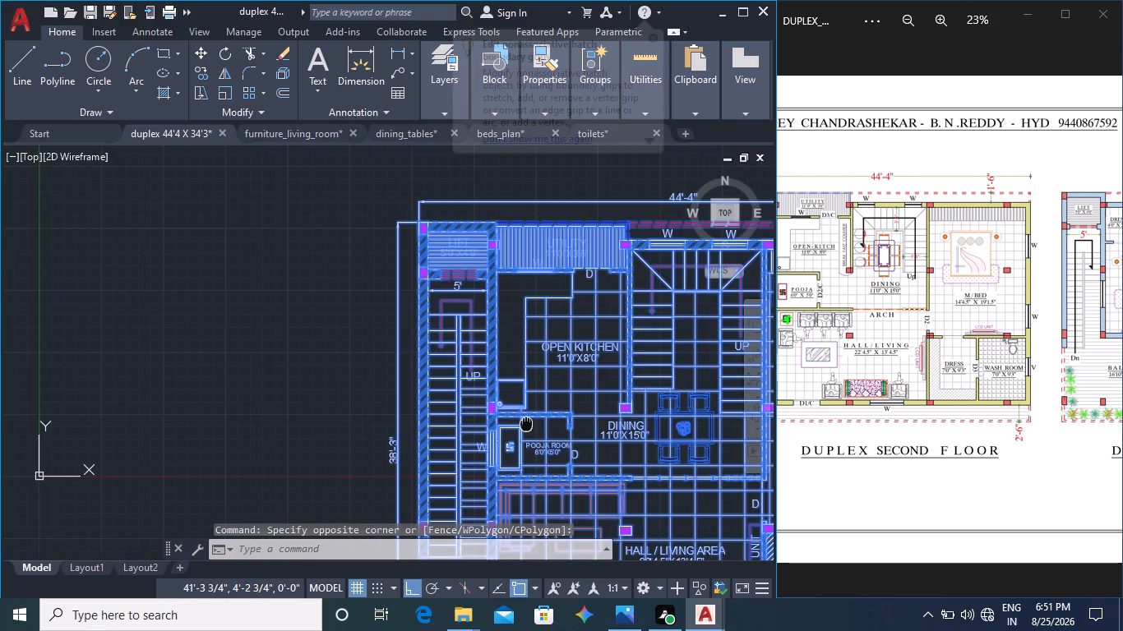
pyautogui.moveTo(386, 361); pyautogui.dragTo(336, 285, button='middle')
pyautogui.scroll(-1, 420, 355)
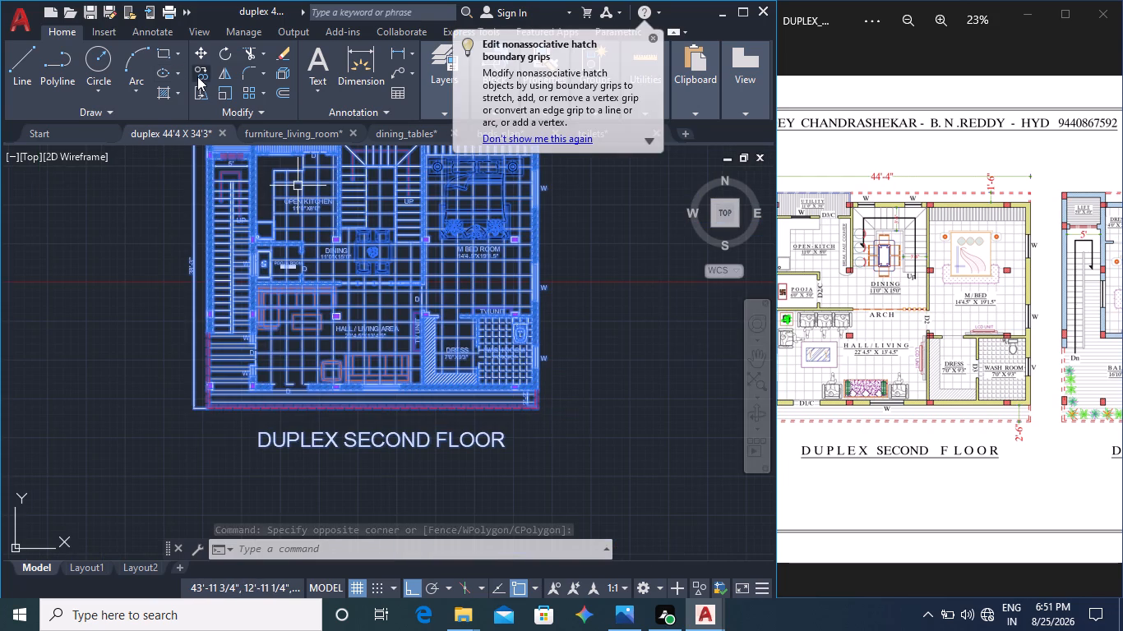
pyautogui.click(199, 76)
pyautogui.scroll(3, 544, 403)
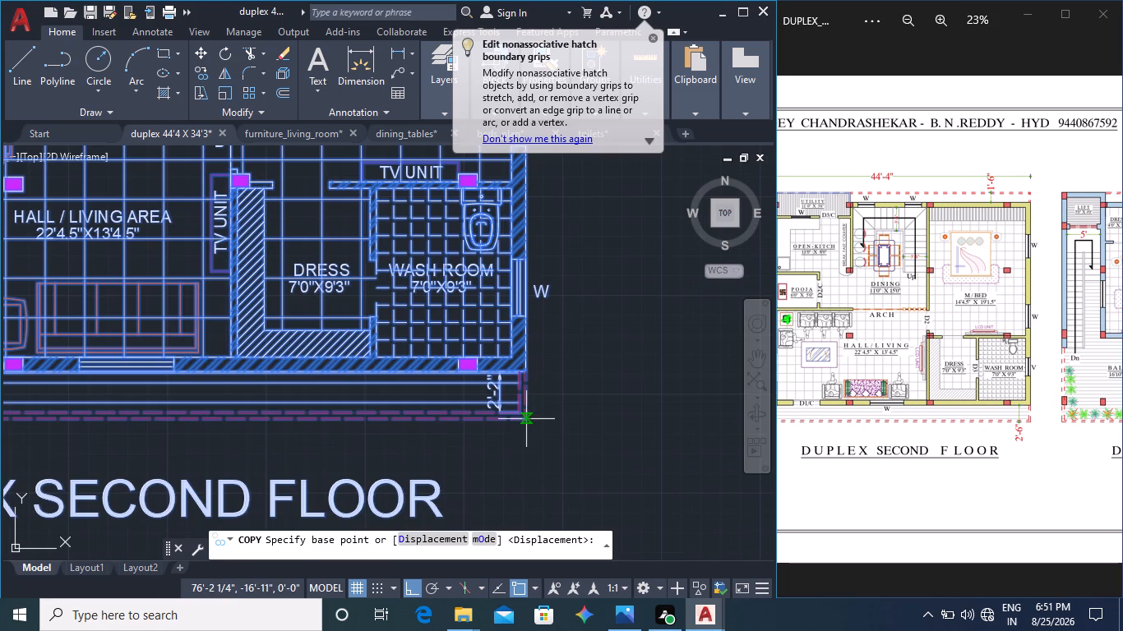
pyautogui.click(528, 421)
pyautogui.moveTo(626, 428); pyautogui.dragTo(319, 403, button='middle')
pyautogui.scroll(-1, 391, 415)
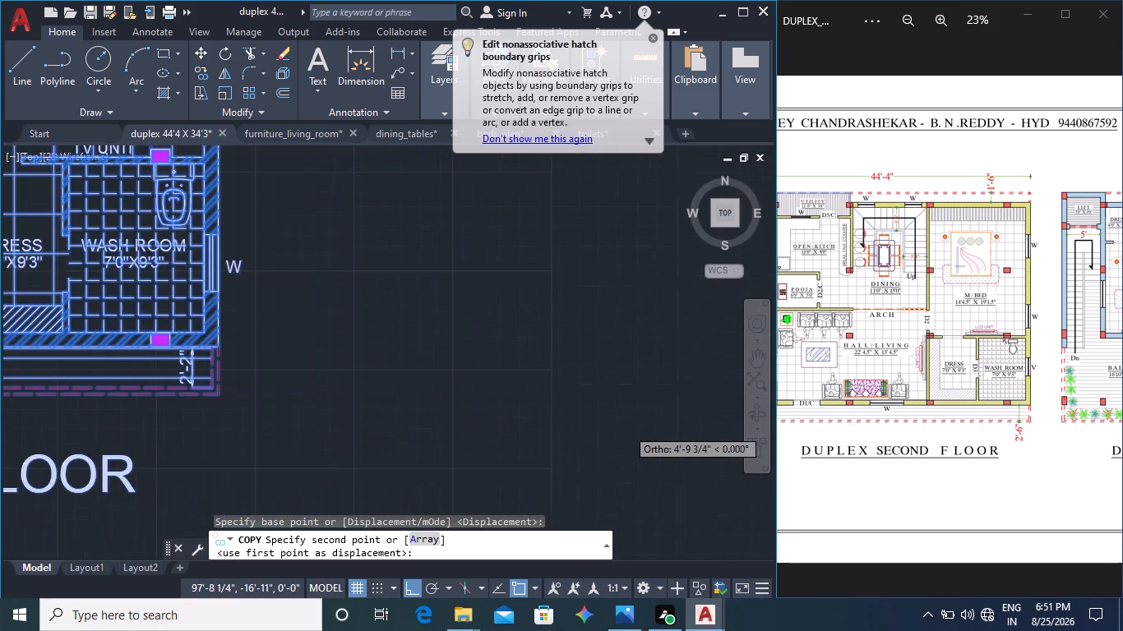
pyautogui.scroll(-1, 326, 406)
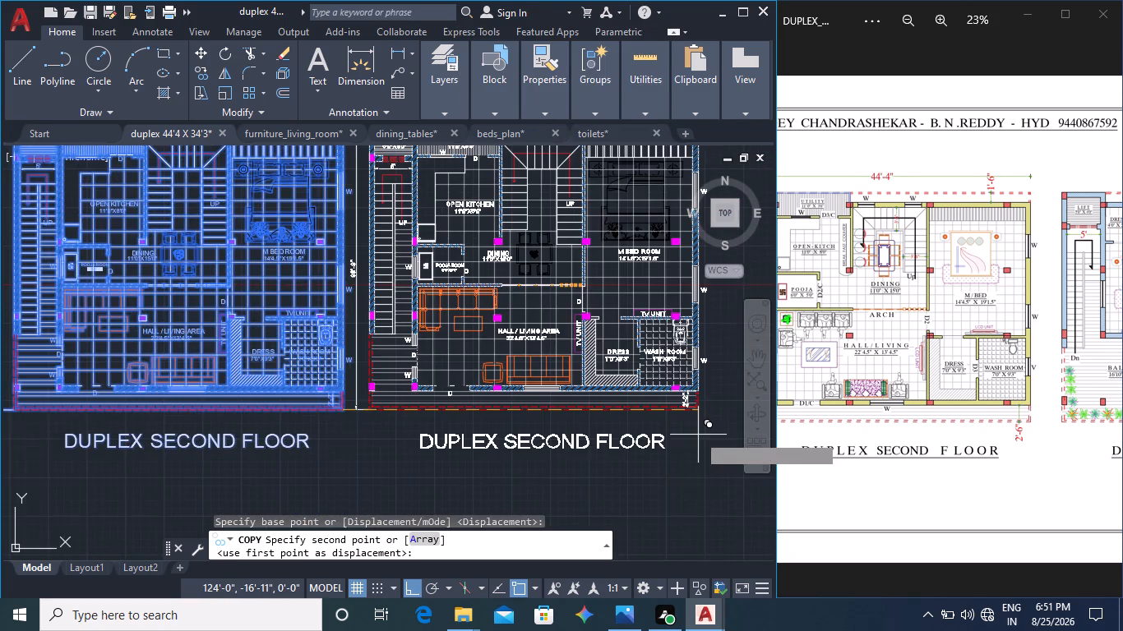
pyautogui.moveTo(691, 426); pyautogui.dragTo(529, 431, button='middle')
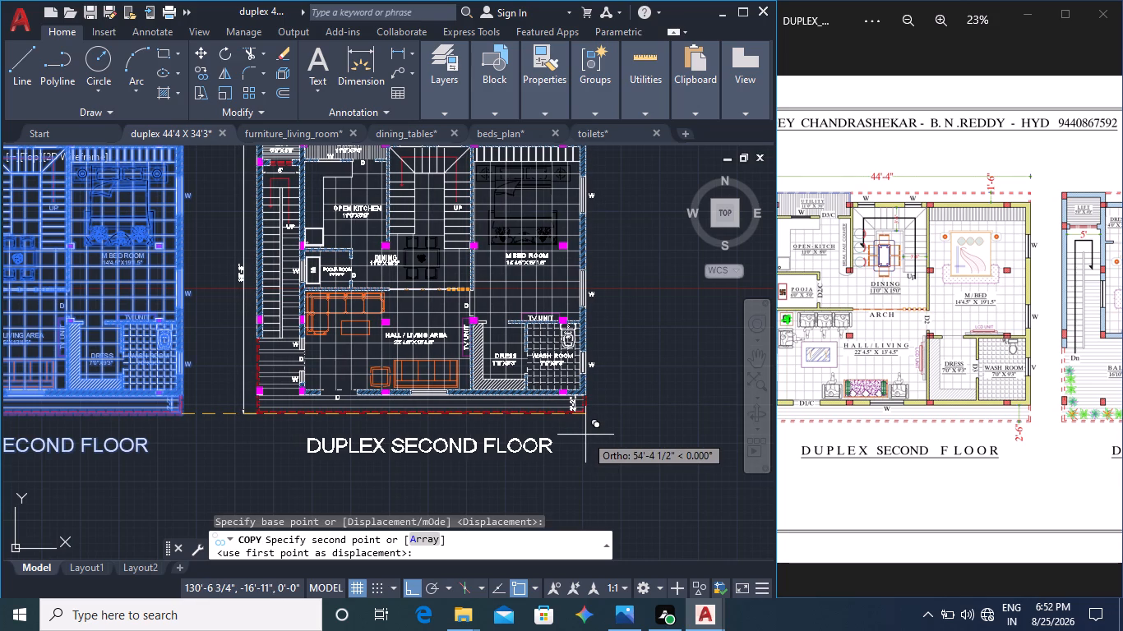
pyautogui.click(585, 435)
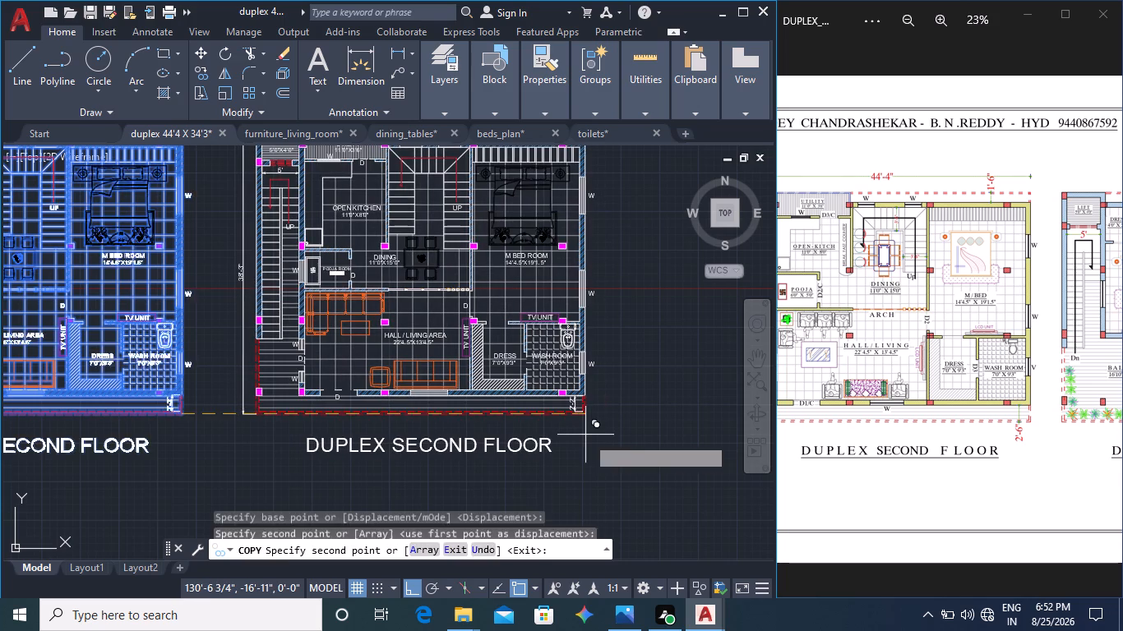
pyautogui.press('Escape')
# Examine the DUPLEX THIRD FLOOR reference against the copied plan, looking at the CHI/BED, BALCONY, FAMILY LOUNGE and staircase areas.
pyautogui.moveTo(422, 369); pyautogui.dragTo(456, 412, button='middle')
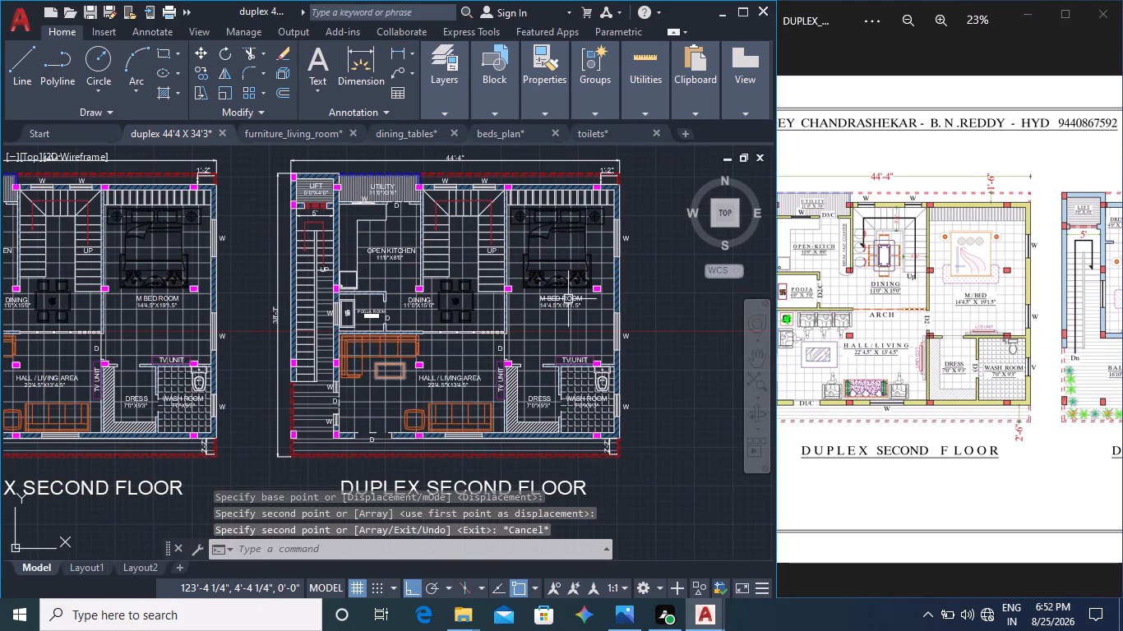
pyautogui.moveTo(997, 262); pyautogui.dragTo(954, 274, button='middle')
pyautogui.moveTo(977, 295); pyautogui.dragTo(853, 303, button='middle')
pyautogui.moveTo(927, 316); pyautogui.dragTo(806, 320, button='middle')
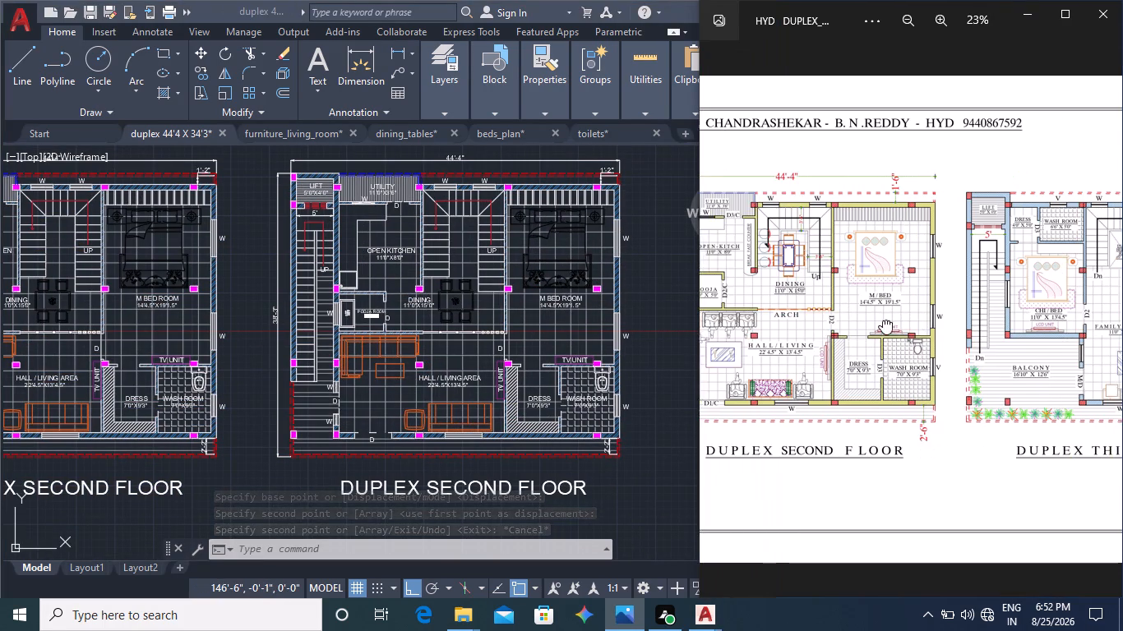
pyautogui.moveTo(941, 323); pyautogui.dragTo(831, 329, button='middle')
pyautogui.moveTo(893, 327); pyautogui.dragTo(846, 332, button='middle')
pyautogui.scroll(6, 837, 383)
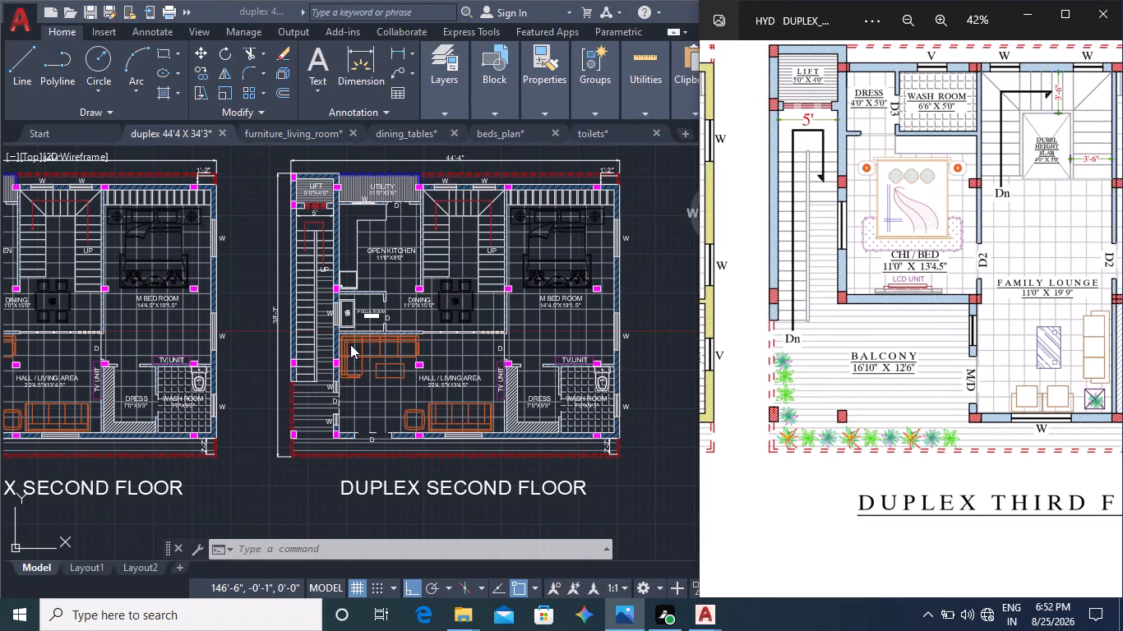
pyautogui.scroll(1, 348, 339)
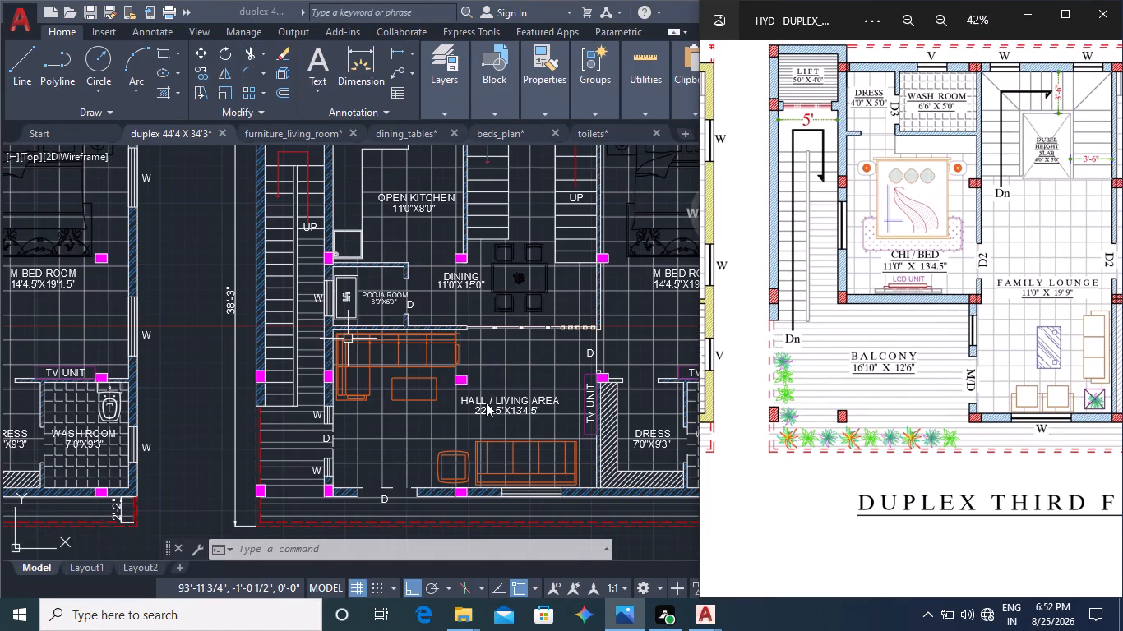
# Examine the copied plan's LIFT, UTILITY, OPEN KITCHEN, DINING and staircase areas.
pyautogui.moveTo(383, 373); pyautogui.dragTo(373, 413, button='middle')
pyautogui.moveTo(377, 394); pyautogui.dragTo(368, 432, button='middle')
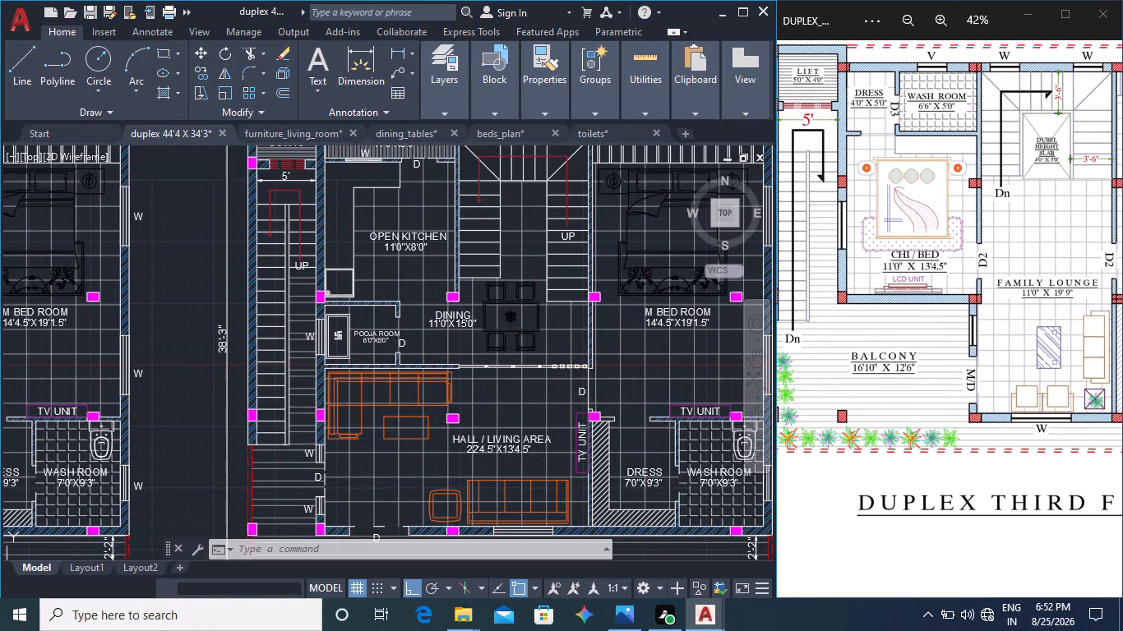
pyautogui.scroll(-1, 405, 368)
pyautogui.moveTo(411, 373); pyautogui.dragTo(411, 389, button='middle')
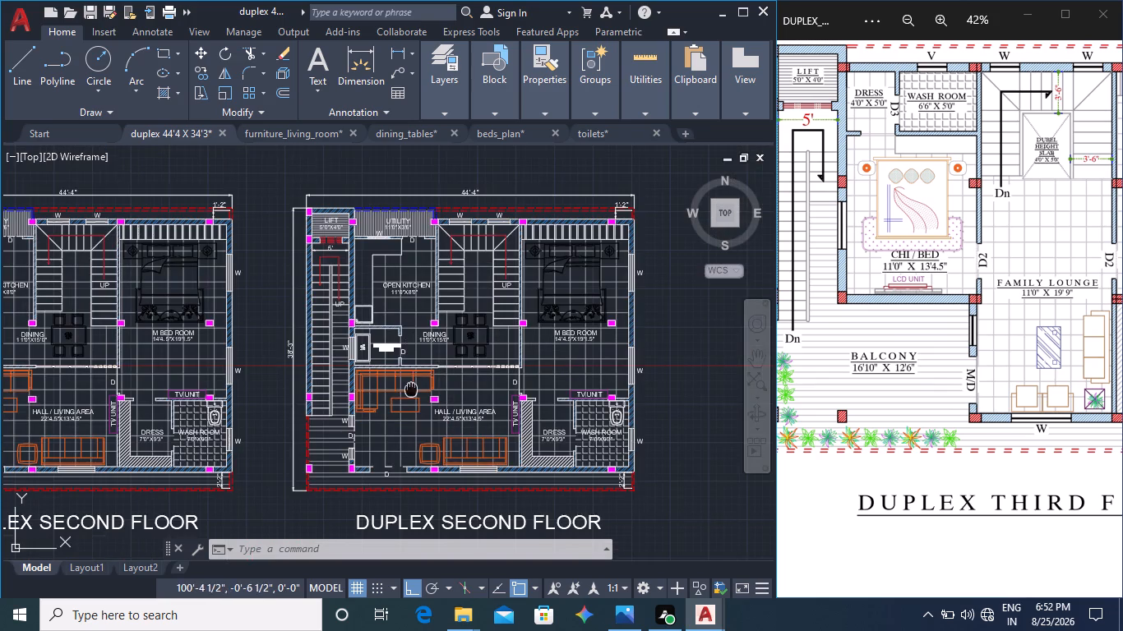
pyautogui.moveTo(411, 389); pyautogui.dragTo(408, 403, button='middle')
pyautogui.scroll(2, 375, 315)
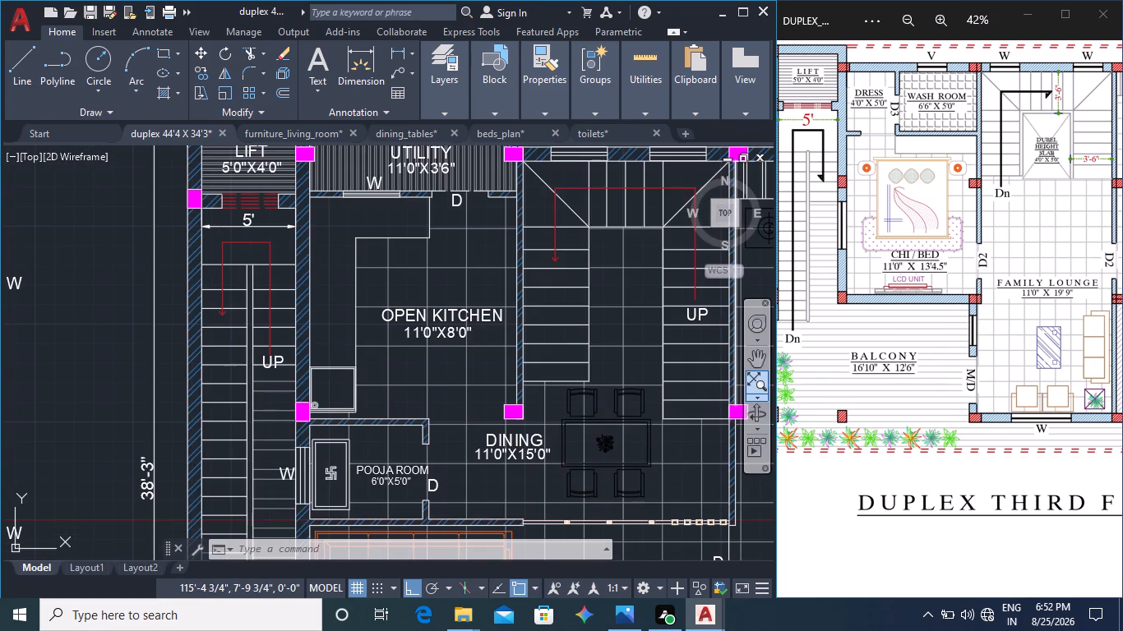
pyautogui.moveTo(395, 323); pyautogui.dragTo(401, 390, button='middle')
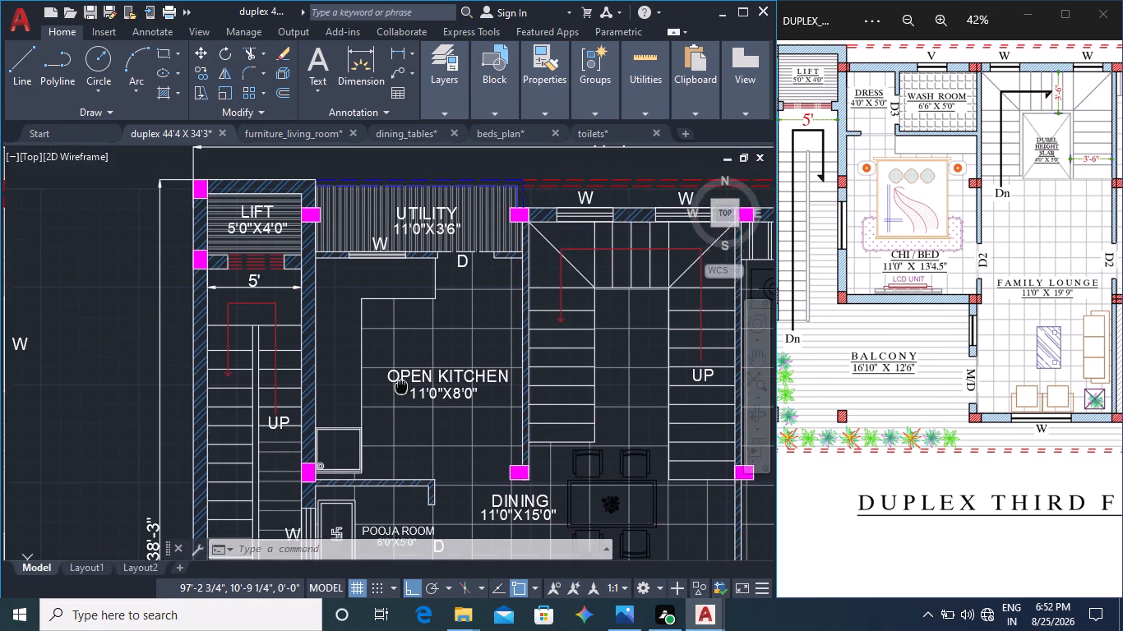
pyautogui.moveTo(407, 366); pyautogui.dragTo(410, 405, button='middle')
pyautogui.moveTo(418, 380); pyautogui.dragTo(410, 408, button='middle')
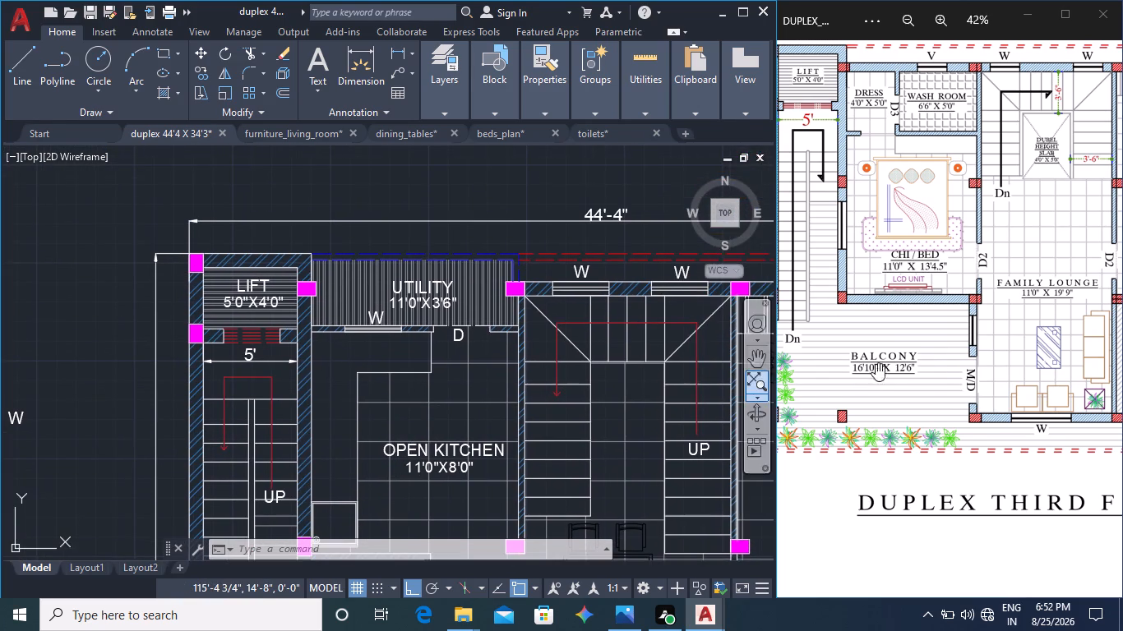
# Compare the DUPLEX THIRD FLOOR reference's LIFT, DRESS, WASH ROOM and CHI/BED layout with the copied plan's UTILITY area.
pyautogui.middleClick(899, 357)
pyautogui.moveTo(901, 357); pyautogui.dragTo(901, 439, button='middle')
pyautogui.scroll(-1, 903, 400)
pyautogui.moveTo(931, 395); pyautogui.dragTo(896, 428, button='middle')
pyautogui.scroll(-3, 853, 413)
pyautogui.moveTo(837, 401); pyautogui.dragTo(901, 405, button='middle')
pyautogui.moveTo(837, 398); pyautogui.dragTo(973, 393, button='middle')
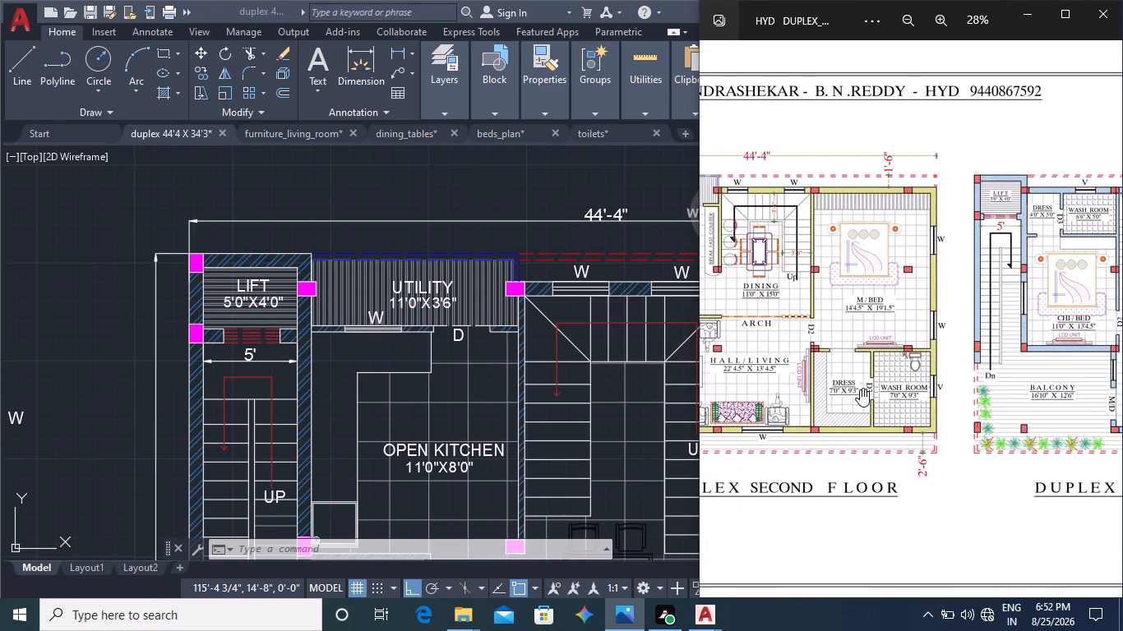
pyautogui.moveTo(859, 389); pyautogui.dragTo(831, 380, button='middle')
pyautogui.moveTo(920, 378); pyautogui.dragTo(743, 383, button='middle')
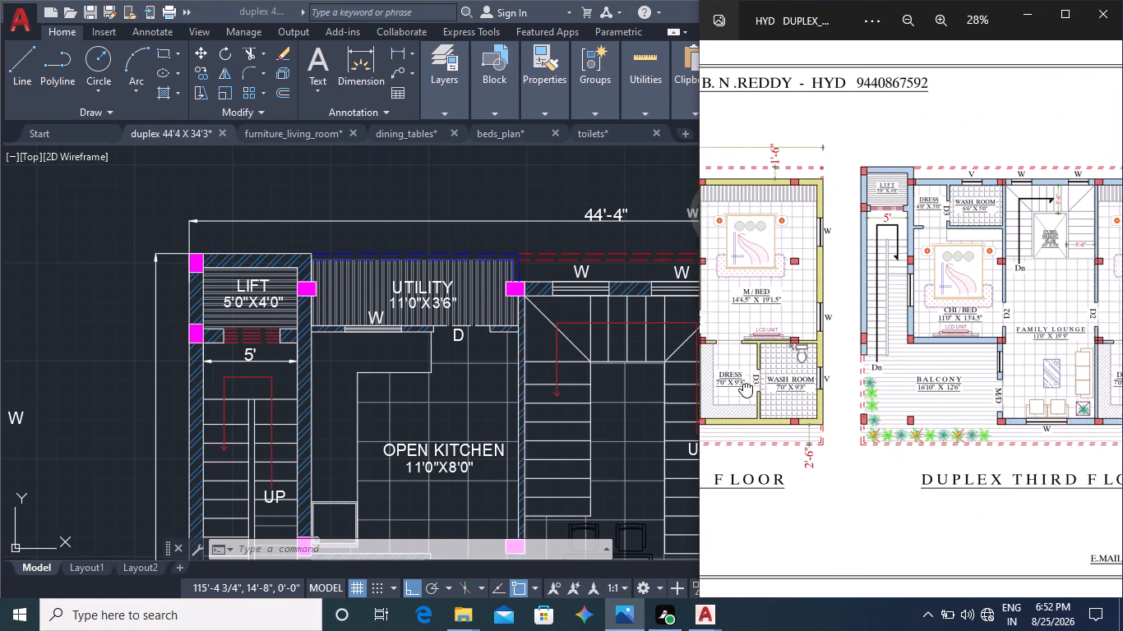
pyautogui.moveTo(743, 383); pyautogui.dragTo(735, 385, button='middle')
pyautogui.moveTo(858, 382); pyautogui.dragTo(866, 371, button='middle')
pyautogui.moveTo(848, 380); pyautogui.dragTo(742, 375, button='middle')
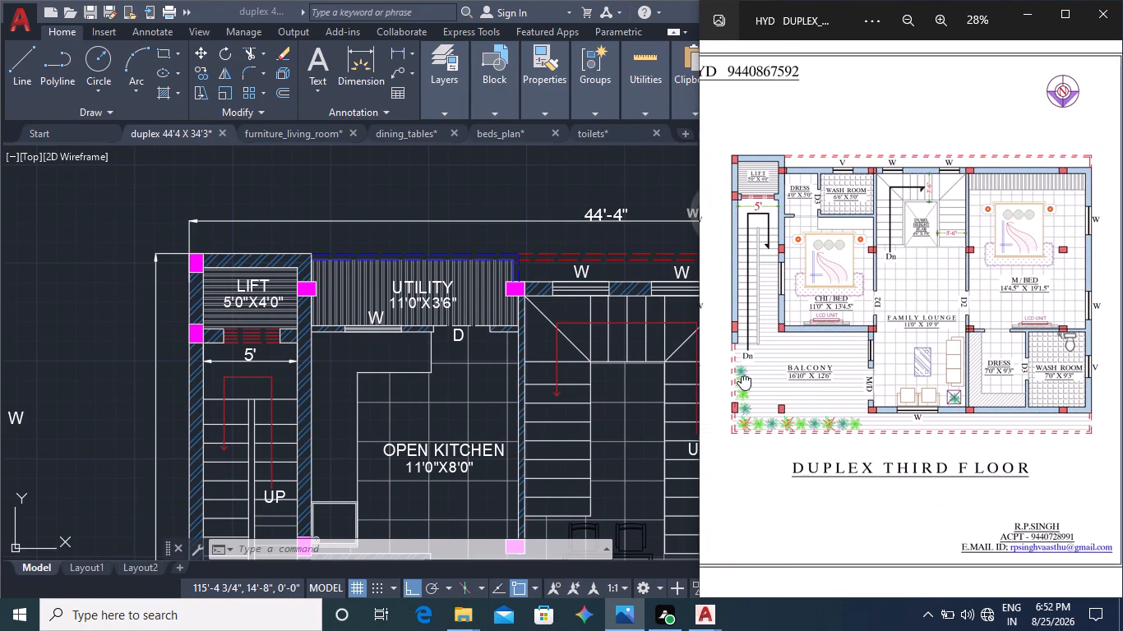
pyautogui.moveTo(742, 375); pyautogui.dragTo(733, 375, button='middle')
pyautogui.scroll(6, 939, 145)
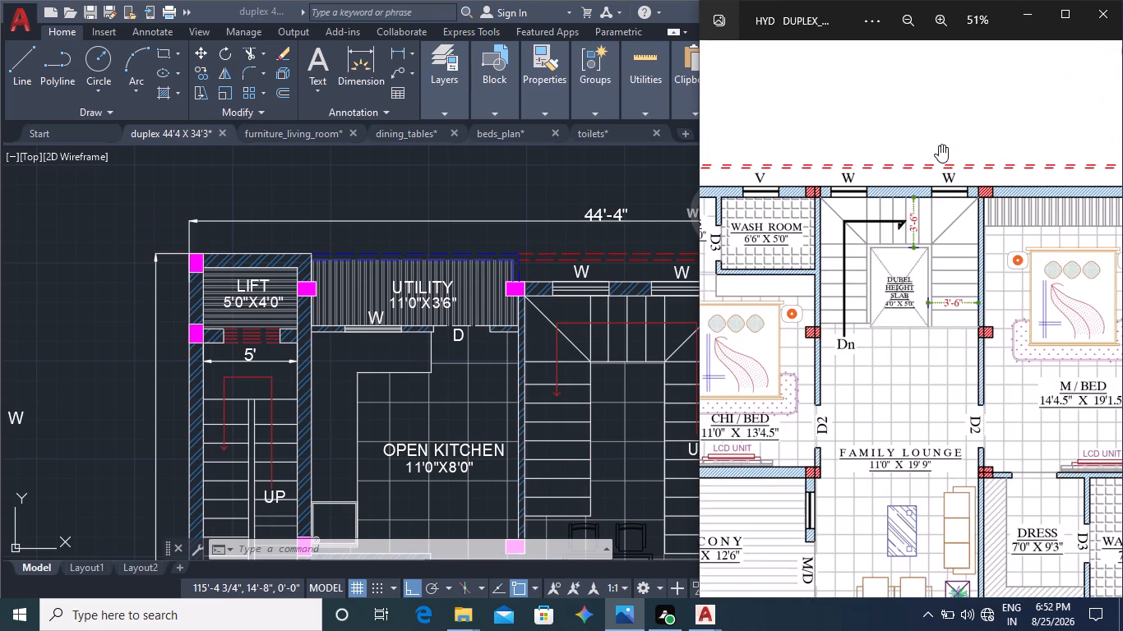
pyautogui.scroll(-9, 939, 145)
pyautogui.moveTo(822, 292); pyautogui.dragTo(927, 265, button='middle')
pyautogui.scroll(5, 1001, 200)
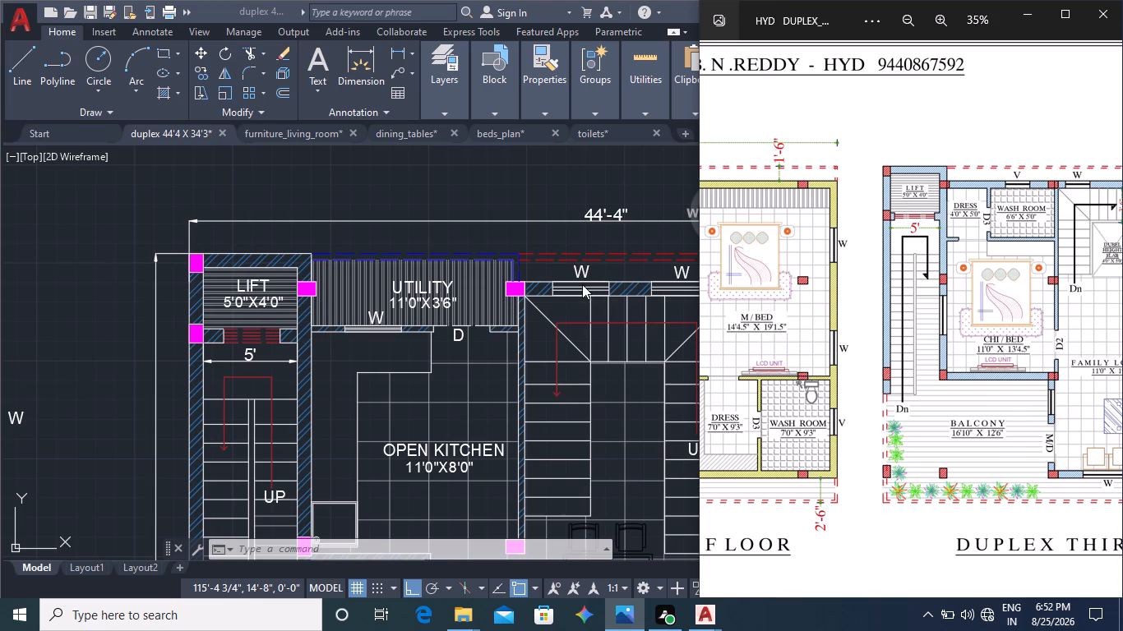
pyautogui.scroll(2, 515, 297)
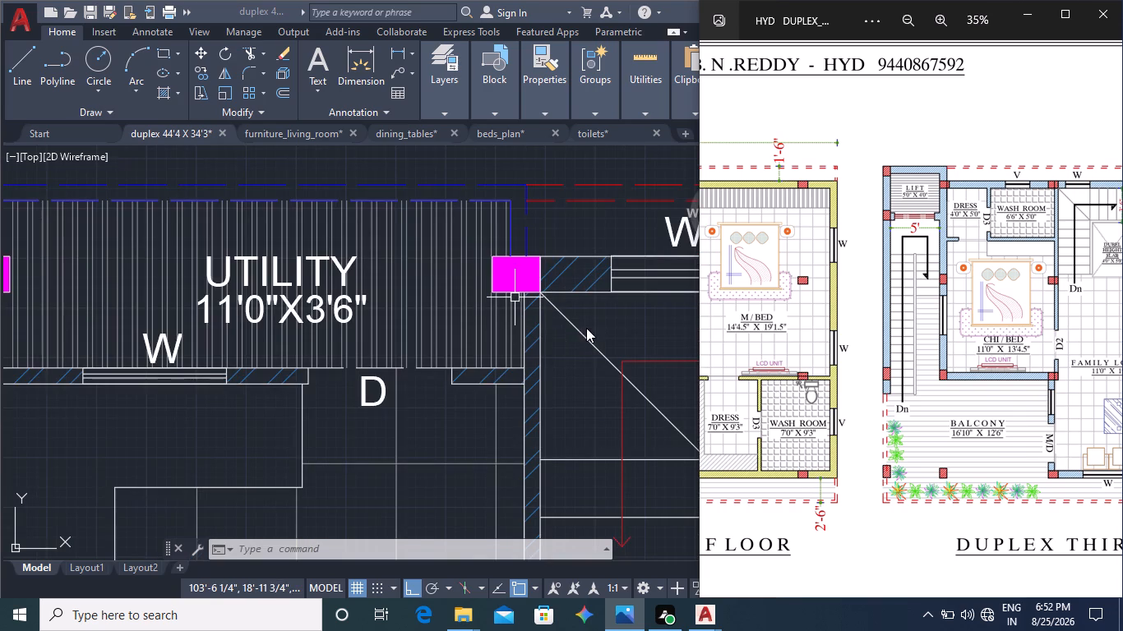
pyautogui.middleClick(1009, 224)
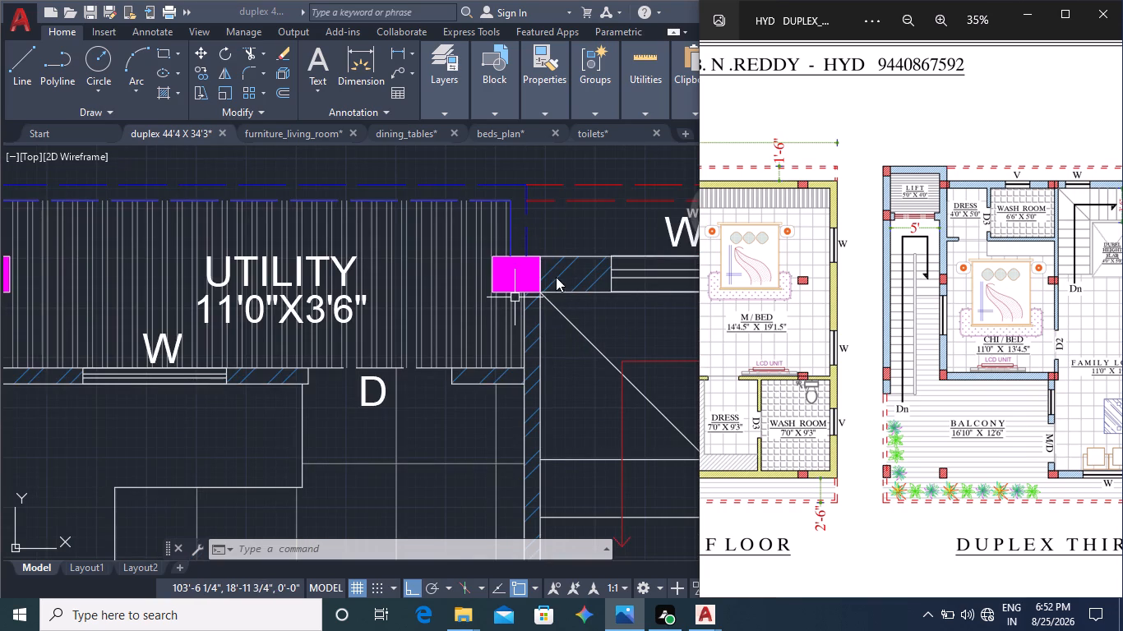
pyautogui.middleClick(927, 248)
pyautogui.middleClick(571, 232)
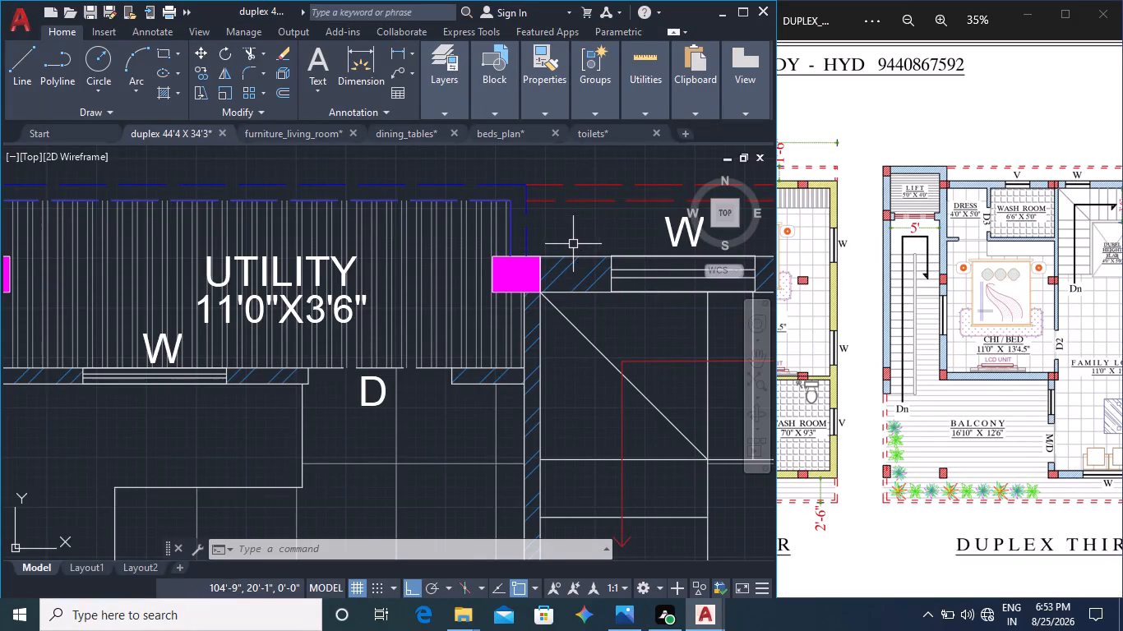
# Delete the UTILITY floor hatch and the dashed double boundary lines along the area's upper and staircase-side edges in the copied plan.
pyautogui.scroll(-1, 585, 244)
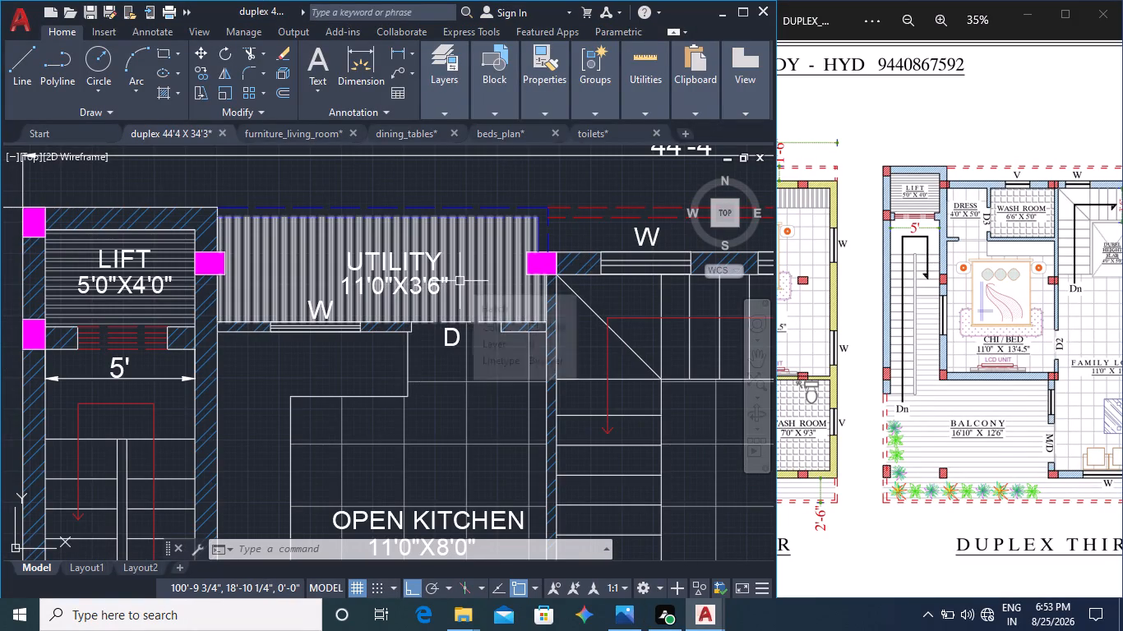
pyautogui.click(460, 281)
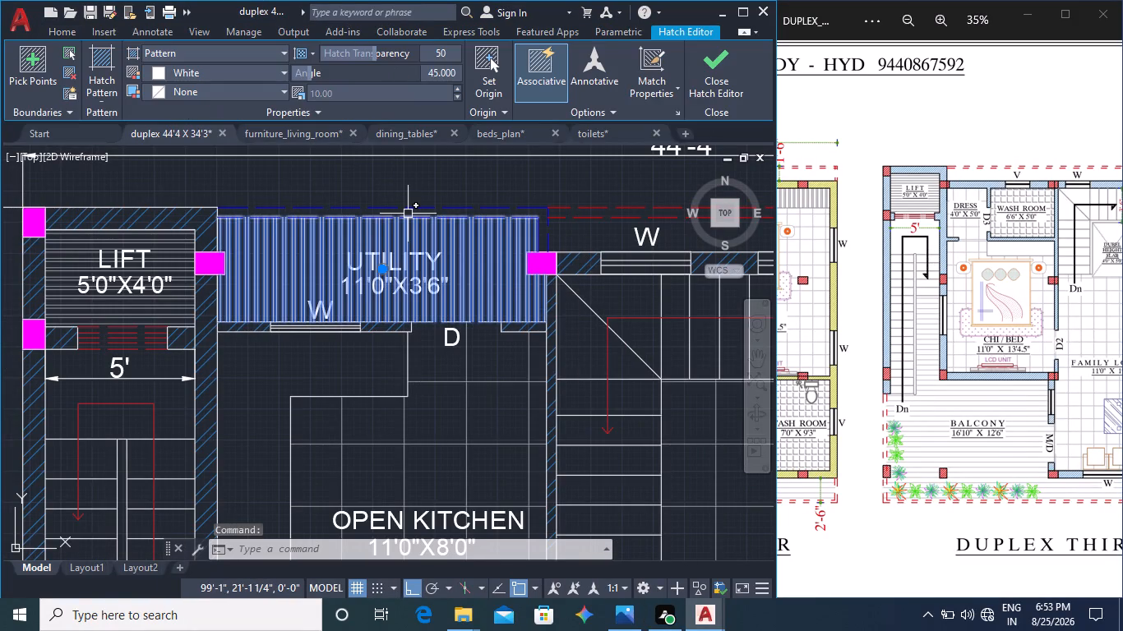
pyautogui.click(408, 214)
pyautogui.click(416, 206)
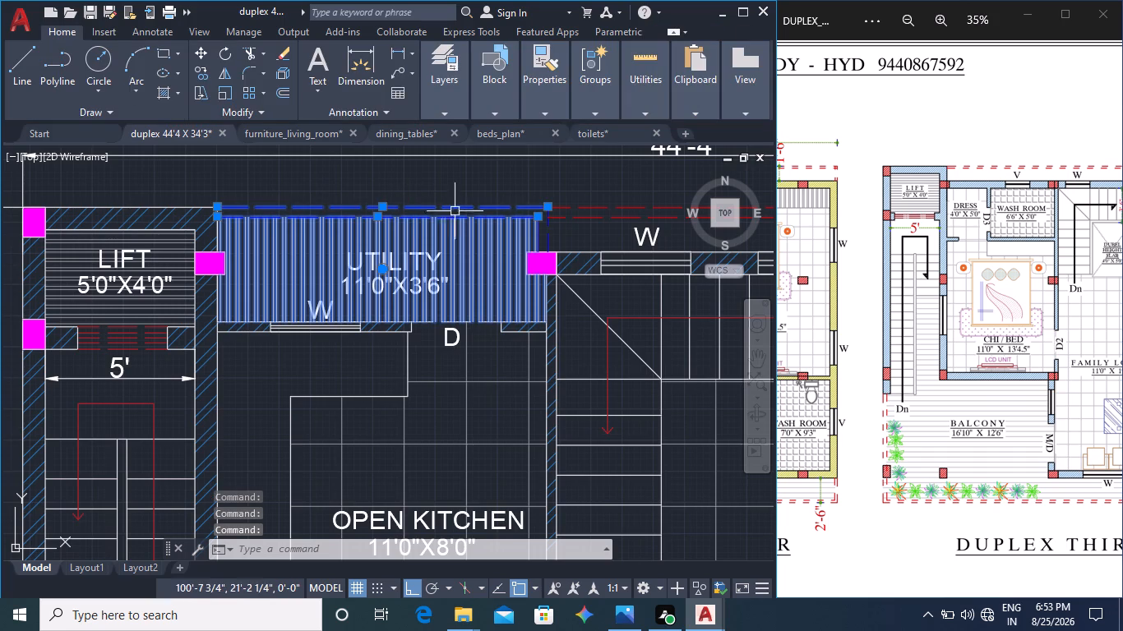
pyautogui.click(549, 235)
pyautogui.click(539, 242)
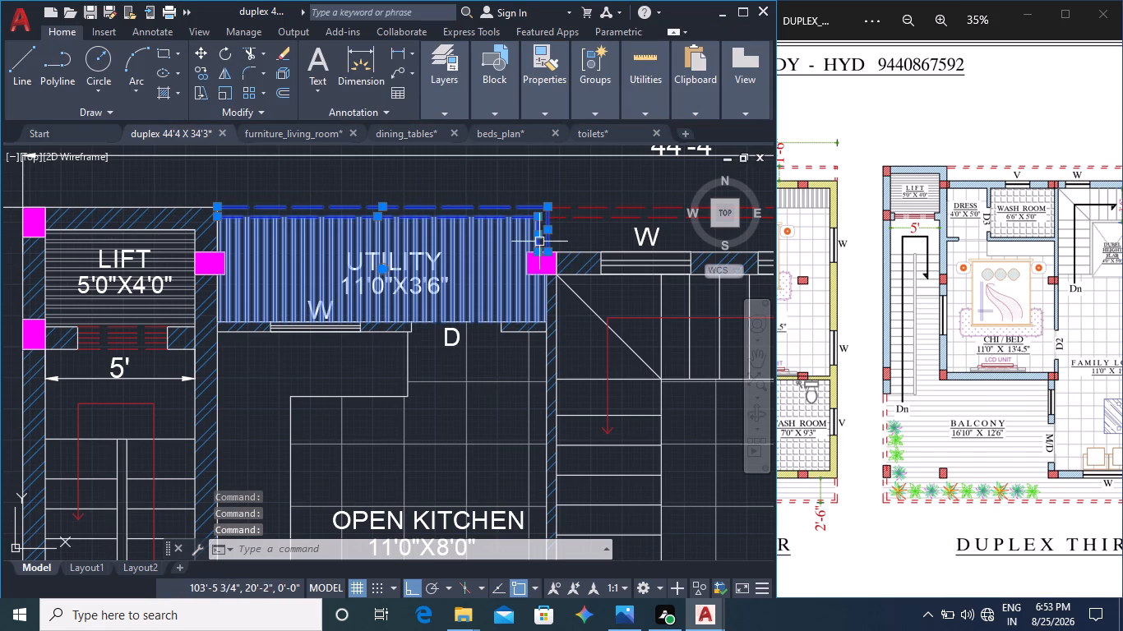
pyautogui.press('Delete')
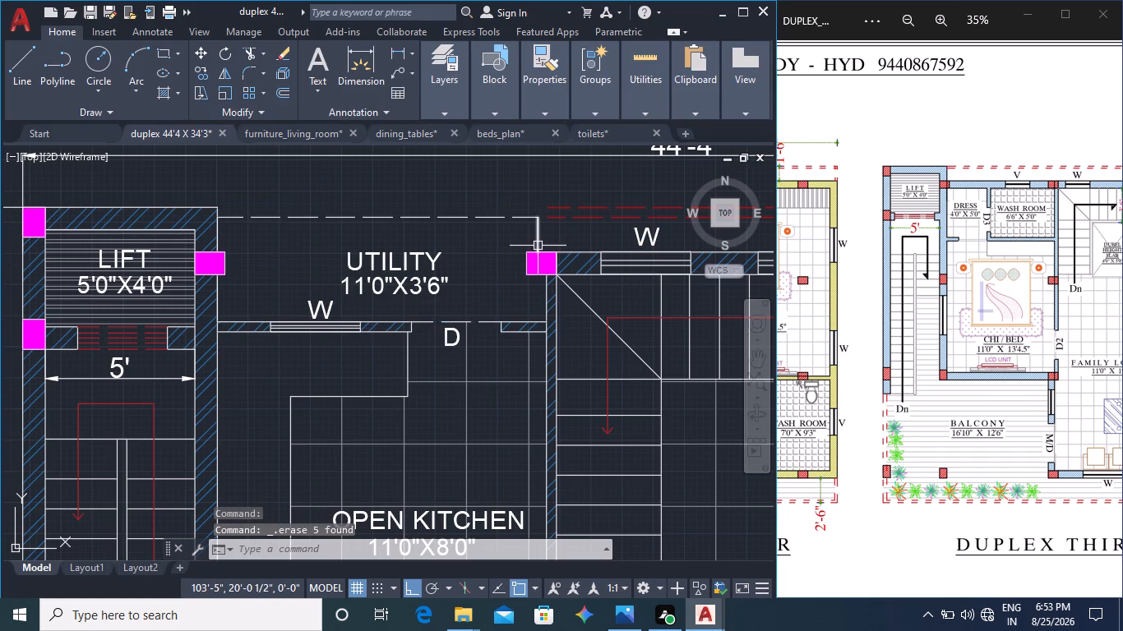
pyautogui.click(538, 245)
pyautogui.press('Delete')
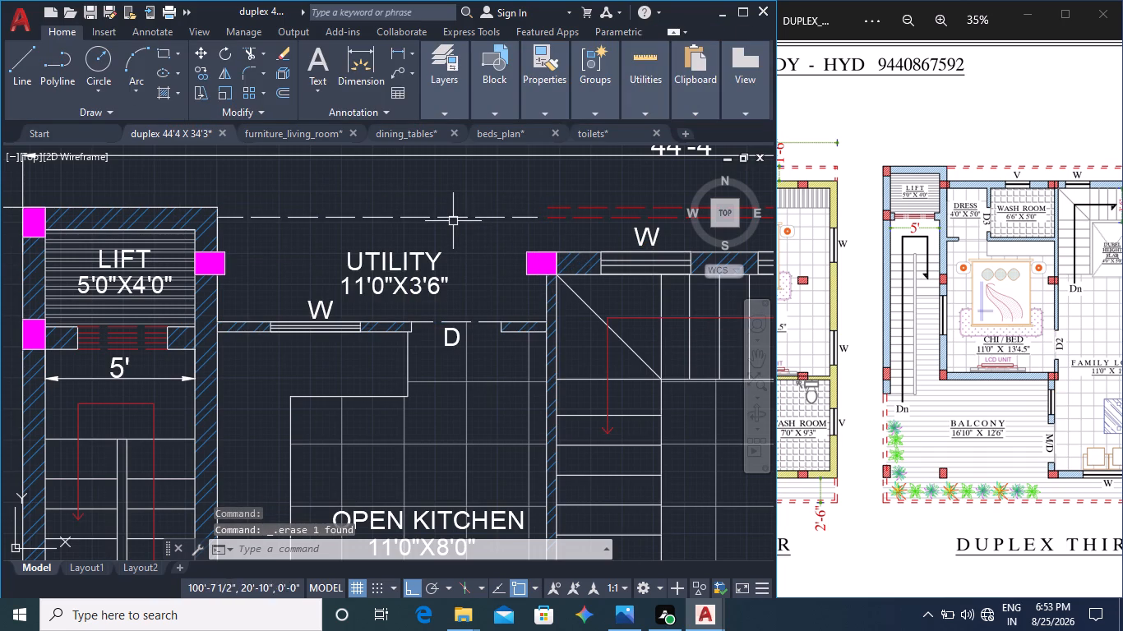
pyautogui.click(452, 220)
pyautogui.press('Delete')
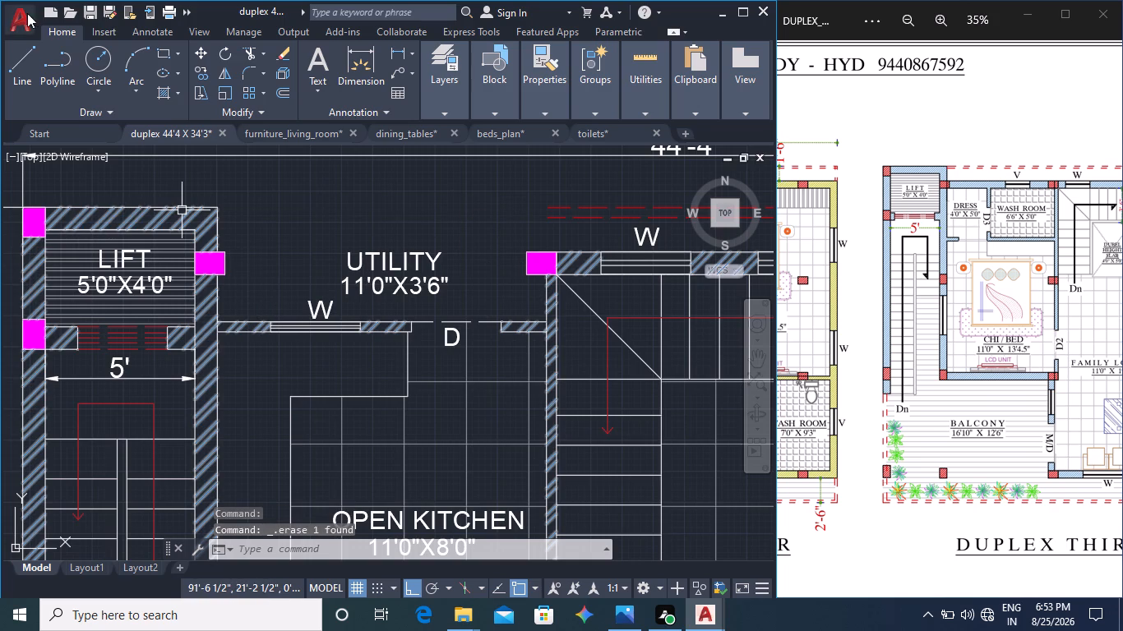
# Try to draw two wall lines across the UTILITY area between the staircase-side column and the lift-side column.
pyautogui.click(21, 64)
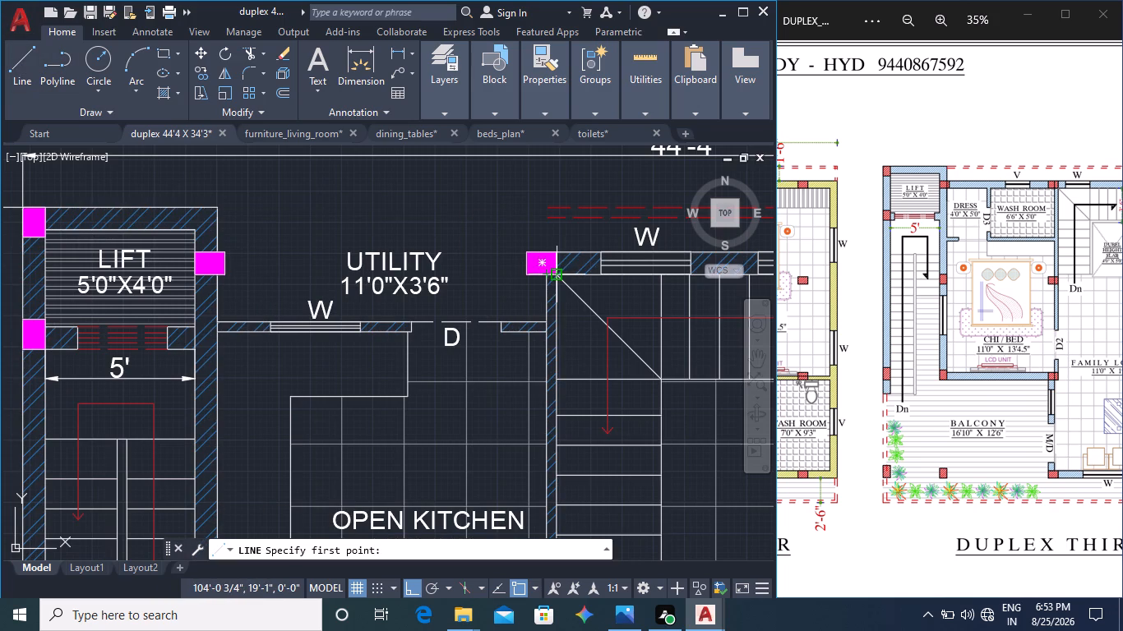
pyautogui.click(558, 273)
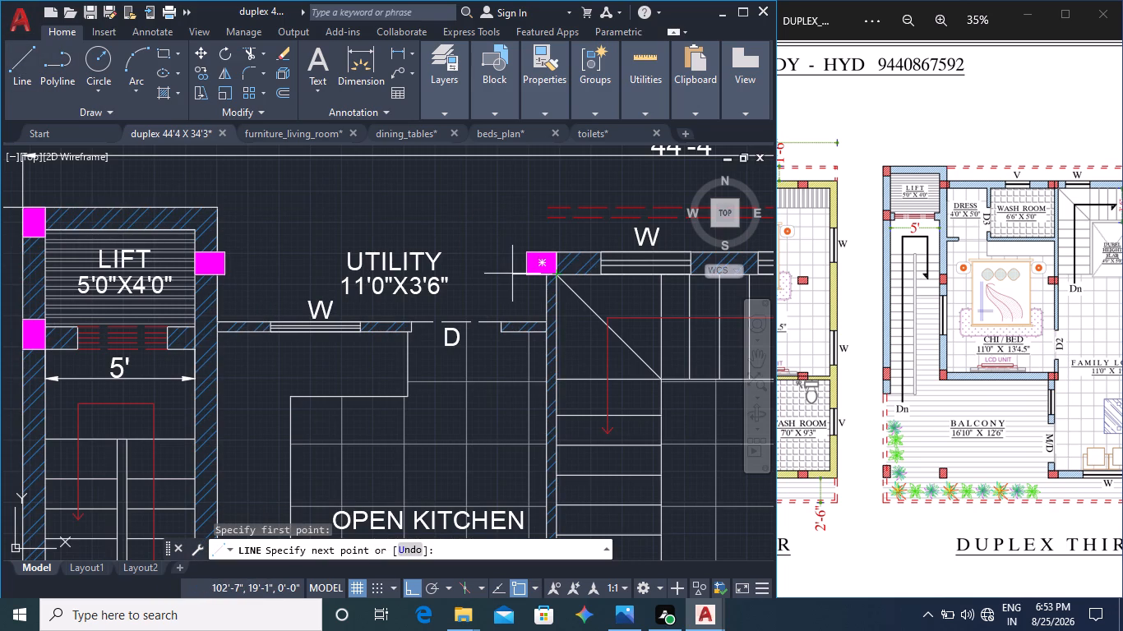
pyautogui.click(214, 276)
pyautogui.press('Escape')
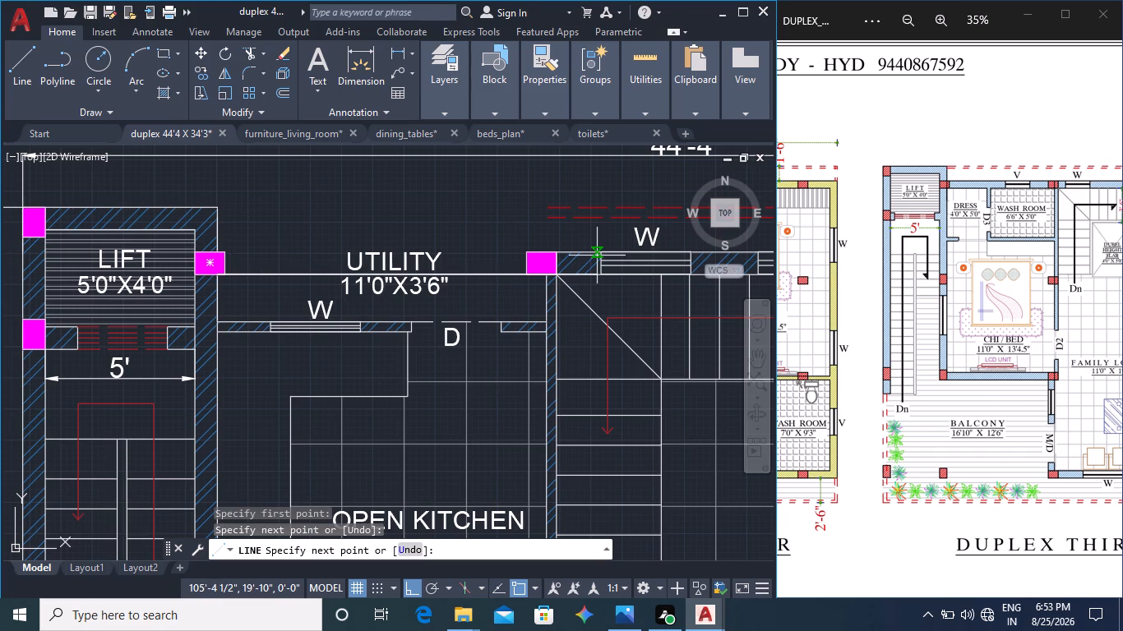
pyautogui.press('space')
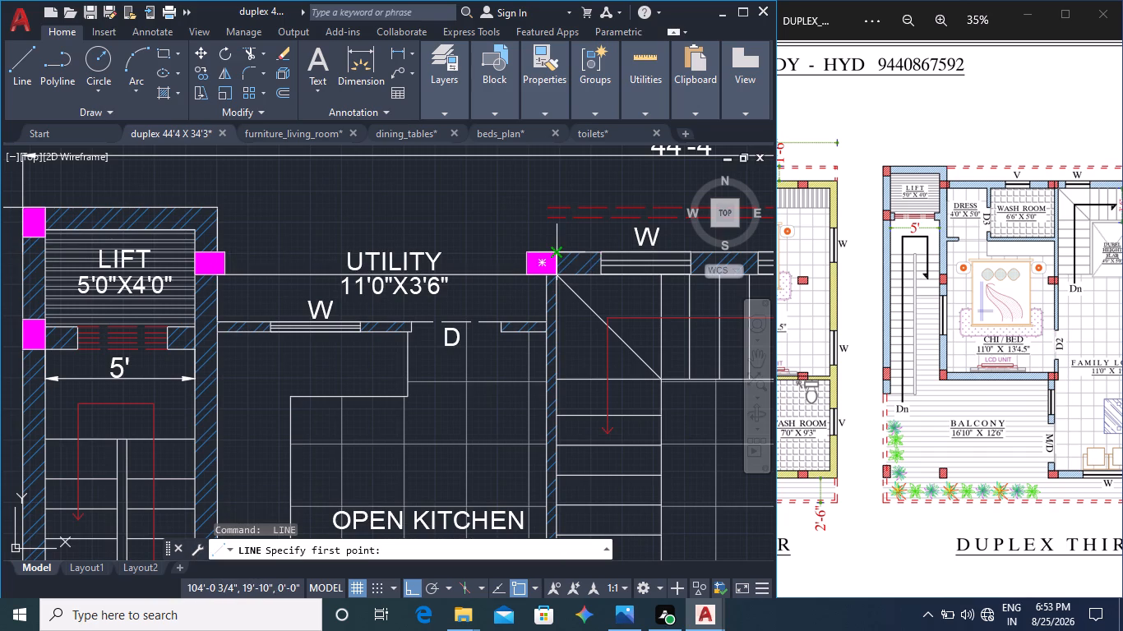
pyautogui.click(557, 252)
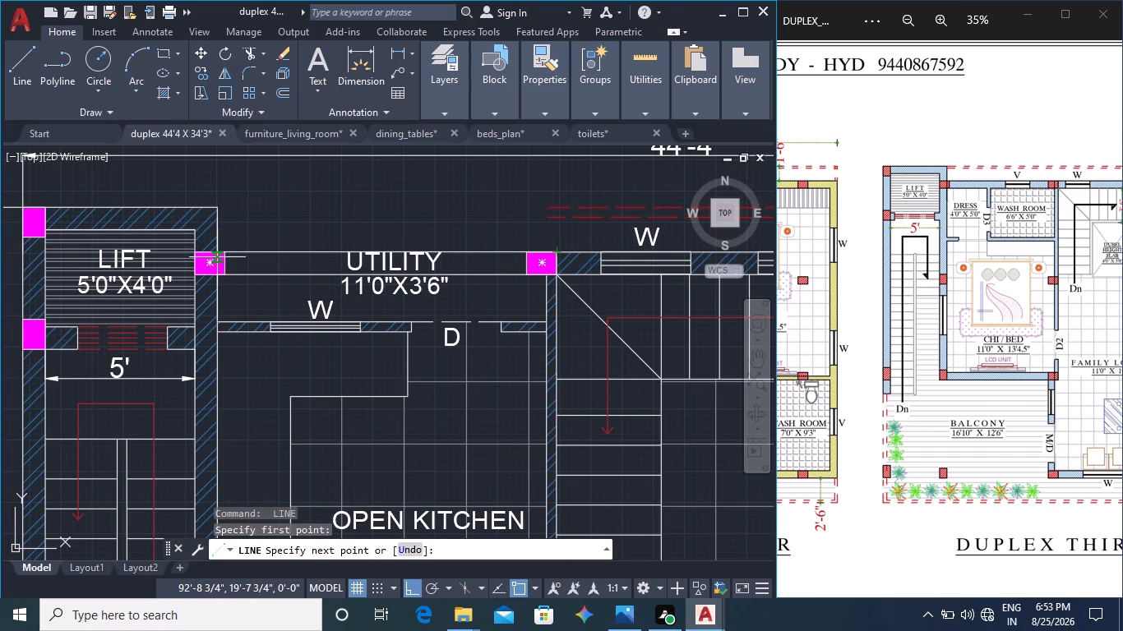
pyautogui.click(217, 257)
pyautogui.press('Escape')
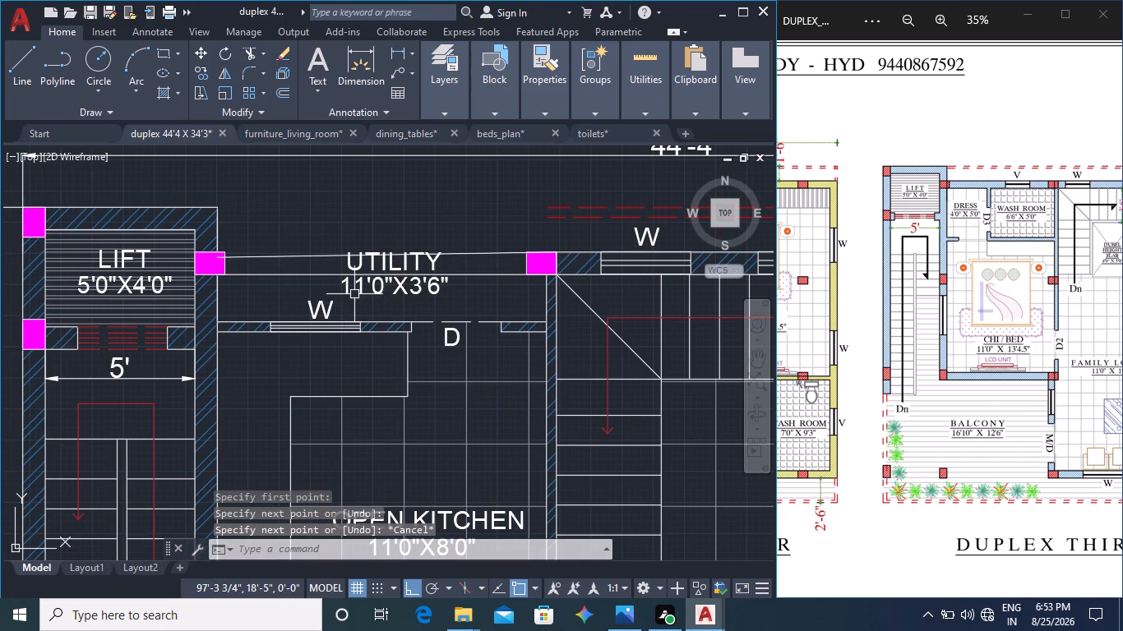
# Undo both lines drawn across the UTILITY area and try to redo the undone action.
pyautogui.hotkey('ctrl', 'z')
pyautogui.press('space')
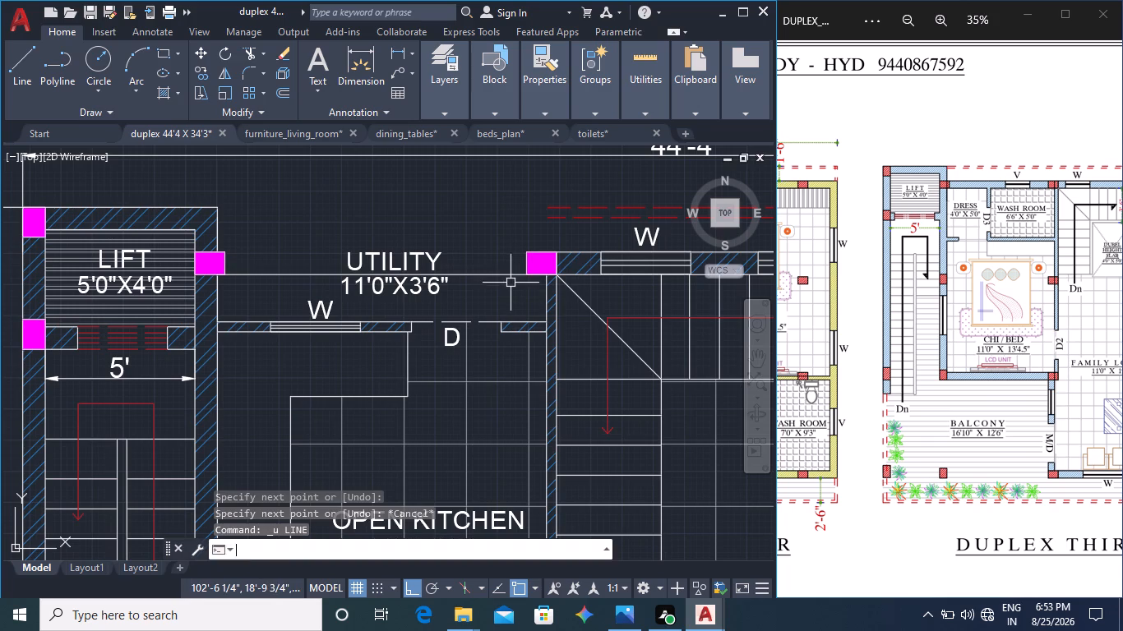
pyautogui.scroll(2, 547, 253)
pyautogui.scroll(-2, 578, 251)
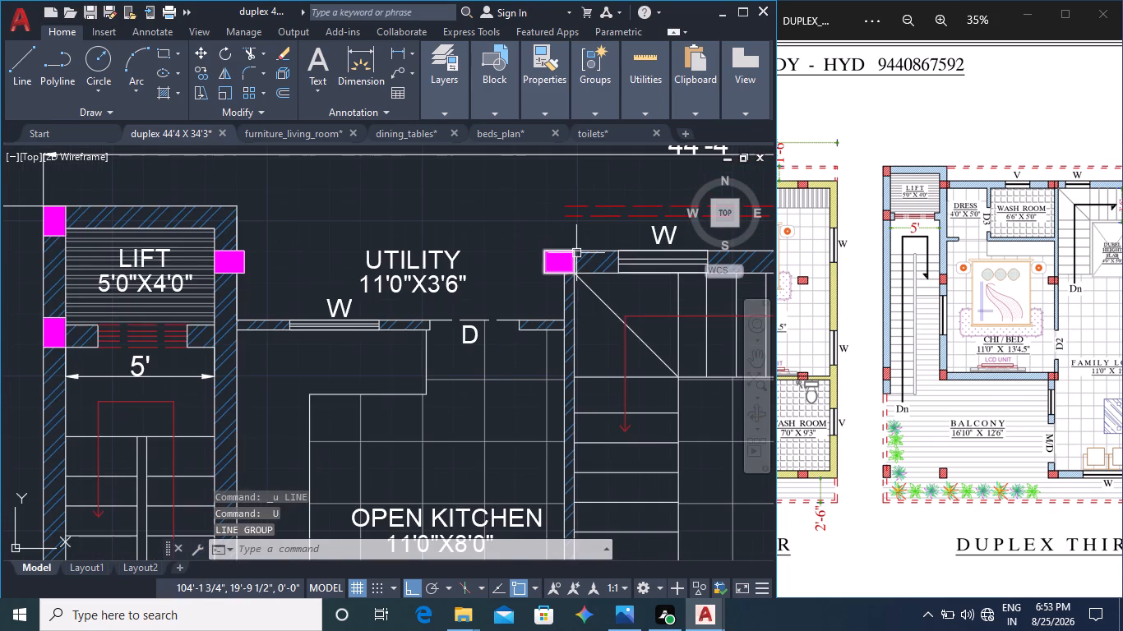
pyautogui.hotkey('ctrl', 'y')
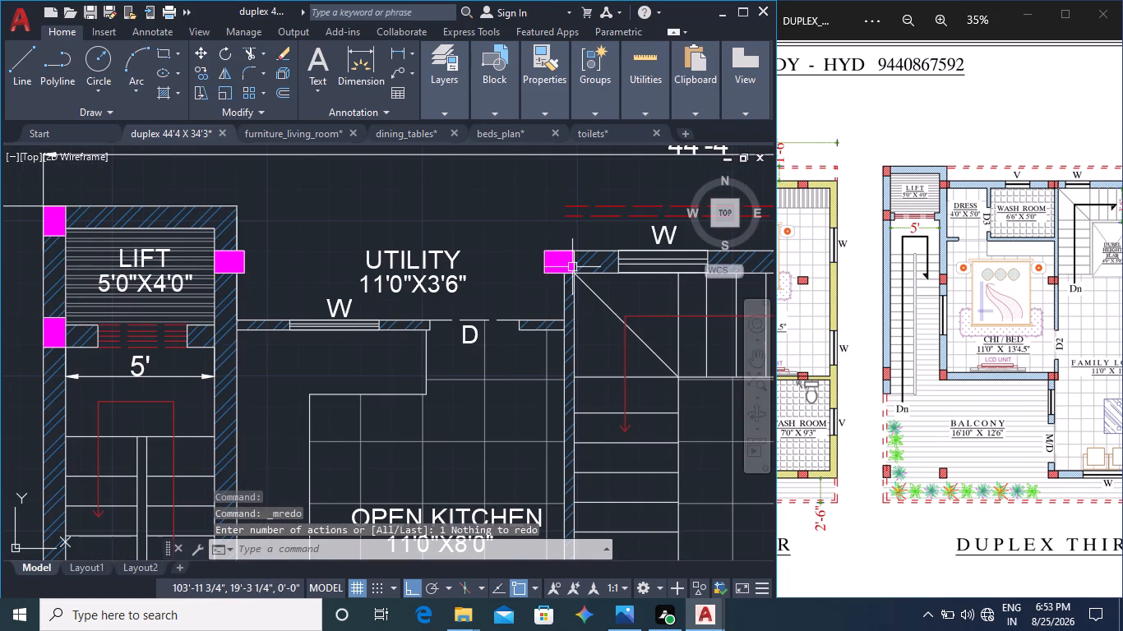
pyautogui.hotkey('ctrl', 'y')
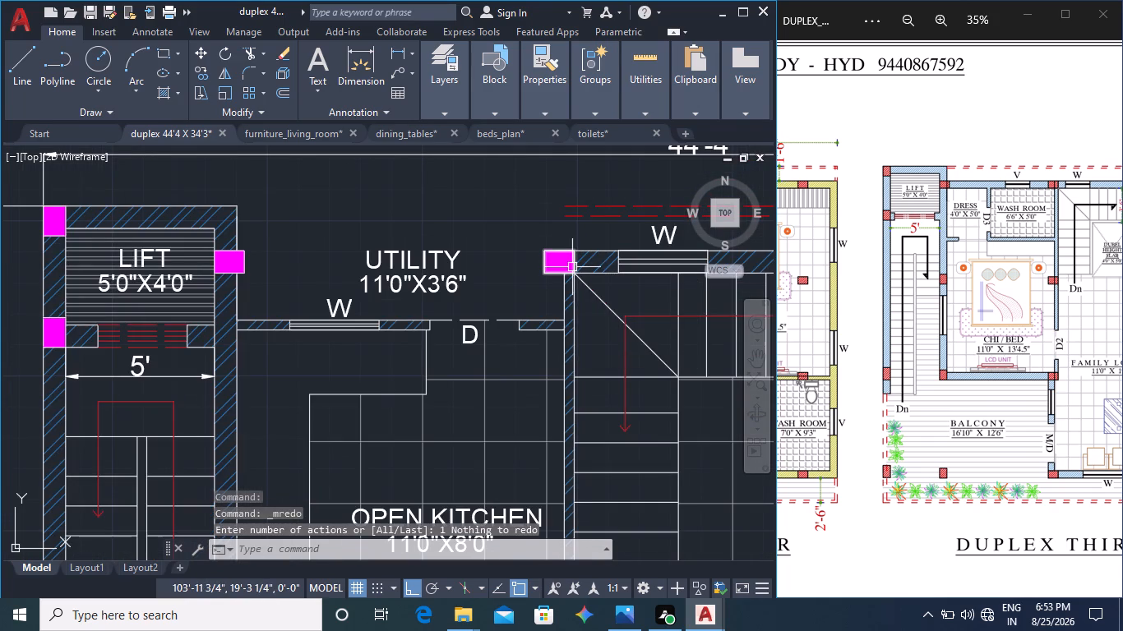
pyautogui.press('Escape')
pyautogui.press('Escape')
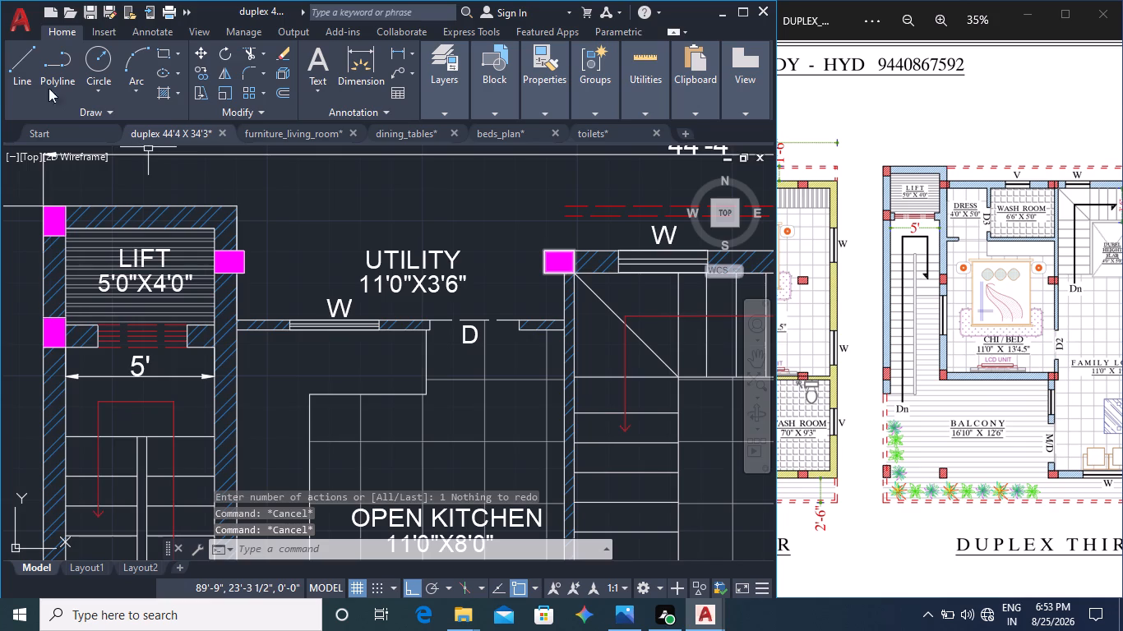
# Draw a horizontal wall line across the UTILITY area from the lift-side column's lower edge to the staircase-side column's lower outer corner.
pyautogui.click(24, 79)
pyautogui.scroll(3, 229, 268)
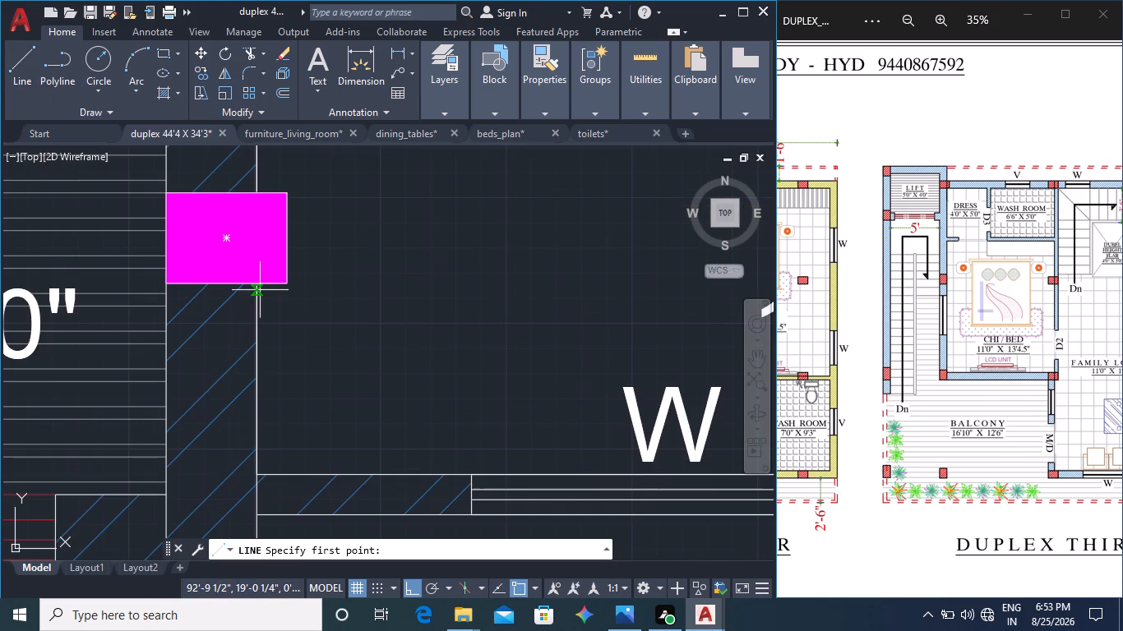
pyautogui.click(258, 285)
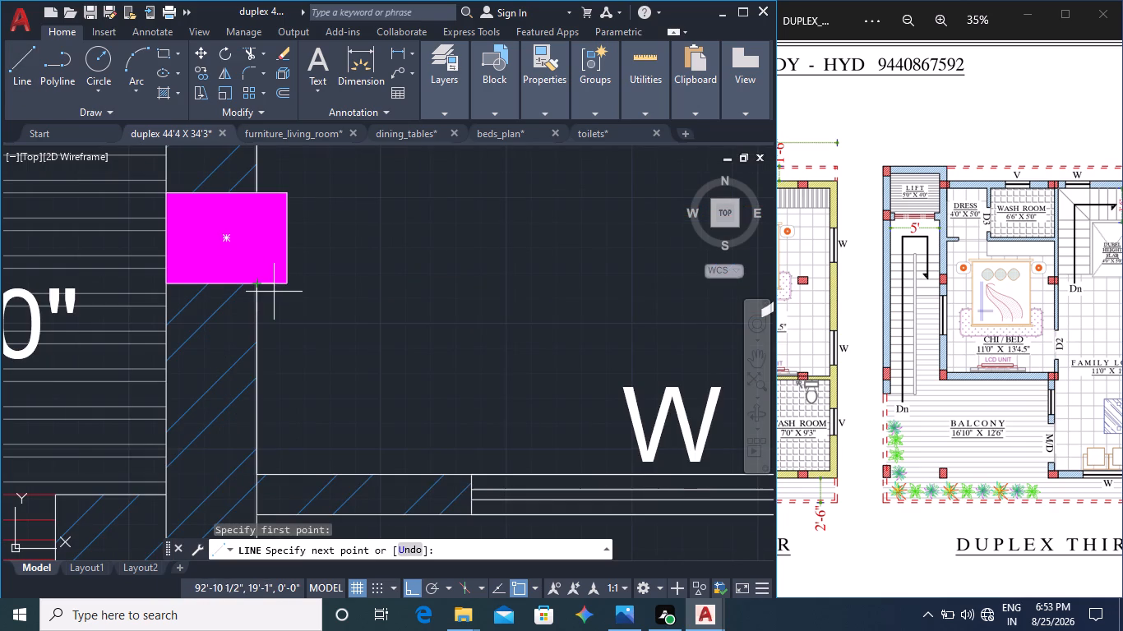
pyautogui.moveTo(466, 320); pyautogui.dragTo(103, 315, button='middle')
pyautogui.scroll(-1, 311, 333)
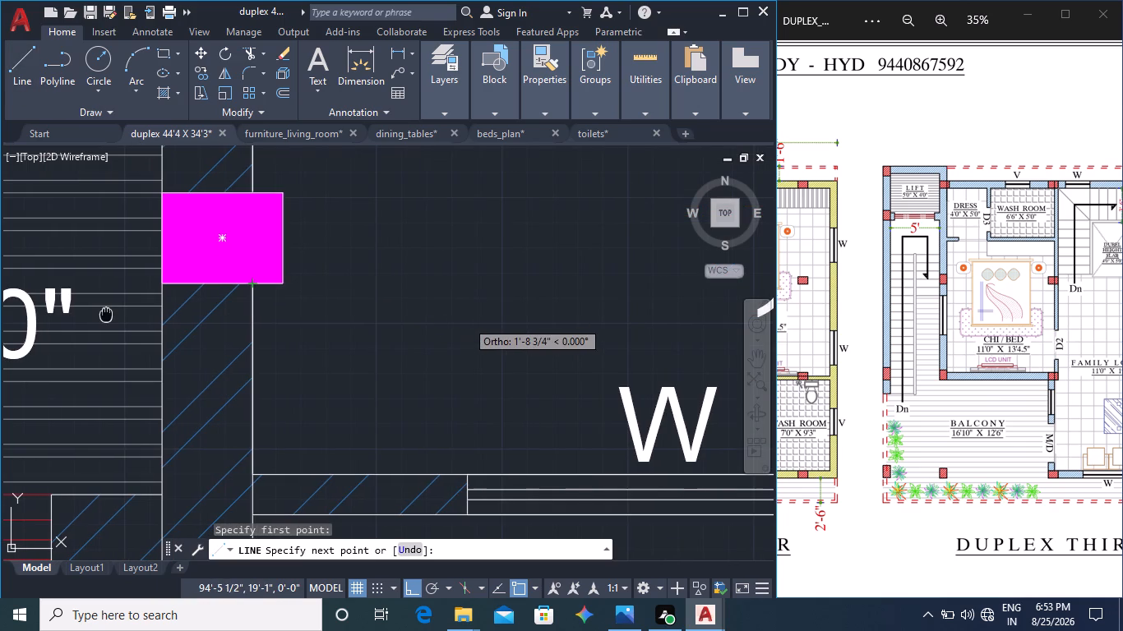
pyautogui.press('F8')
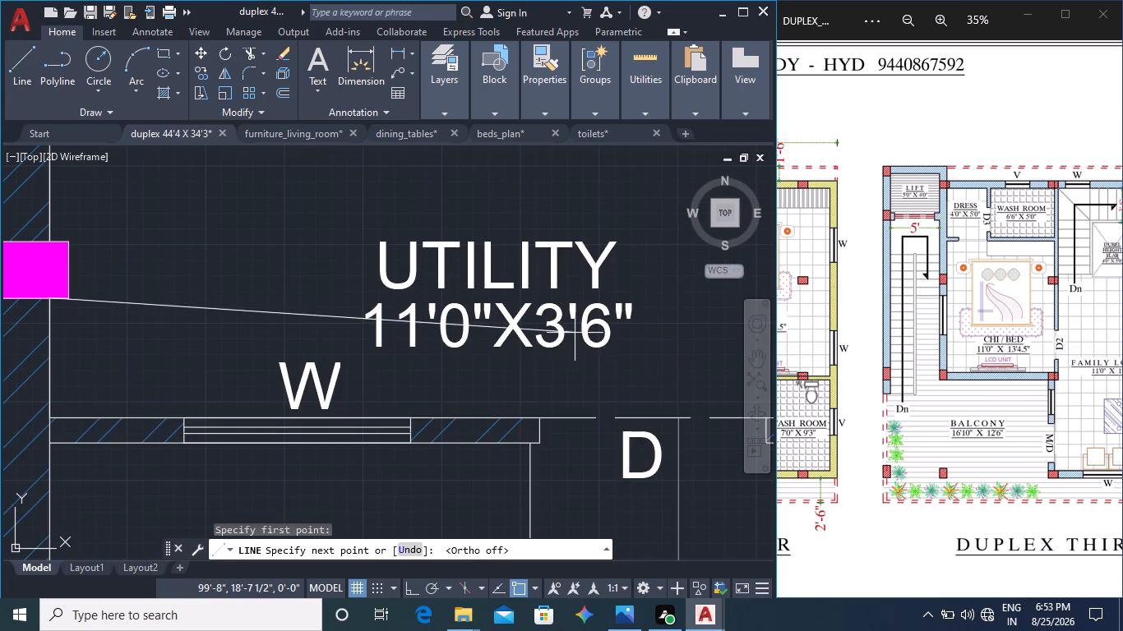
pyautogui.press('F8')
pyautogui.moveTo(586, 315); pyautogui.dragTo(224, 338, button='middle')
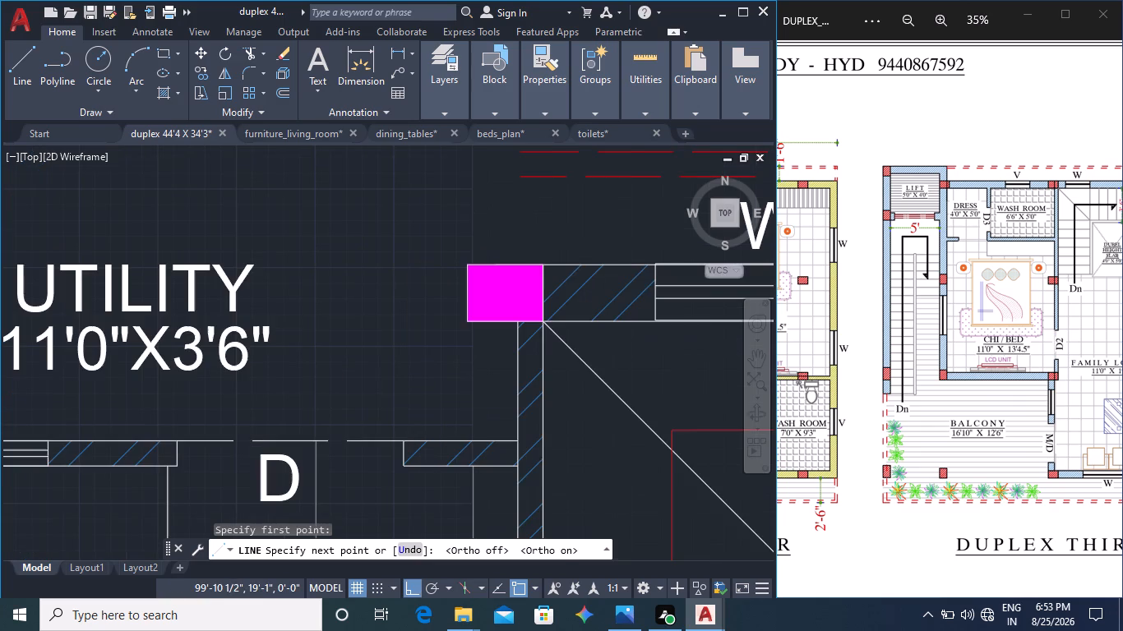
pyautogui.click(545, 322)
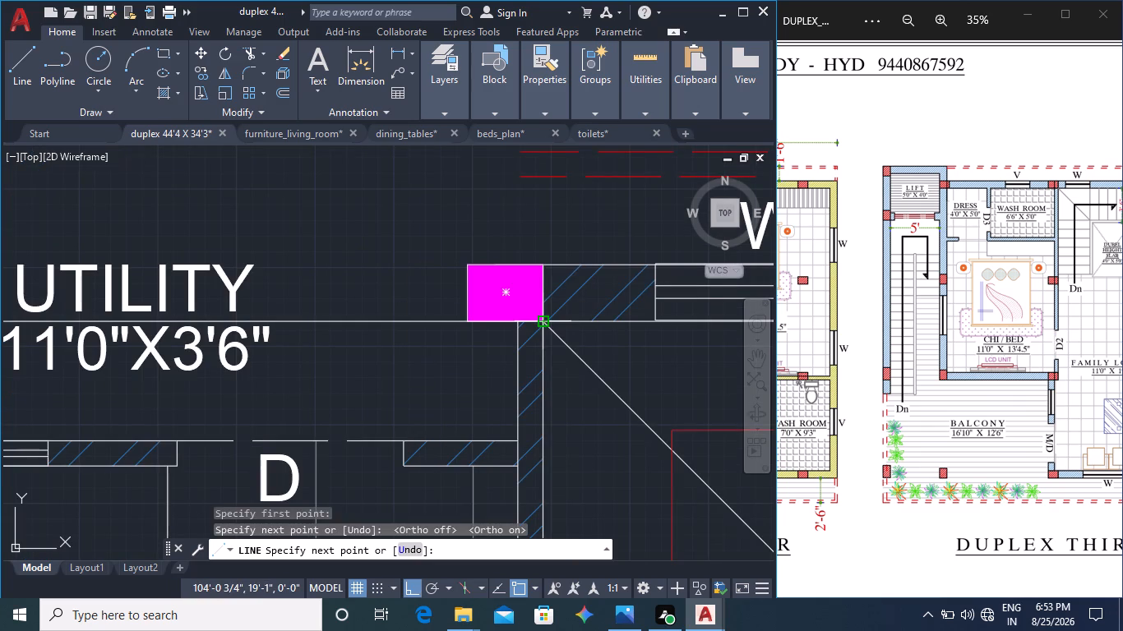
pyautogui.press('Escape')
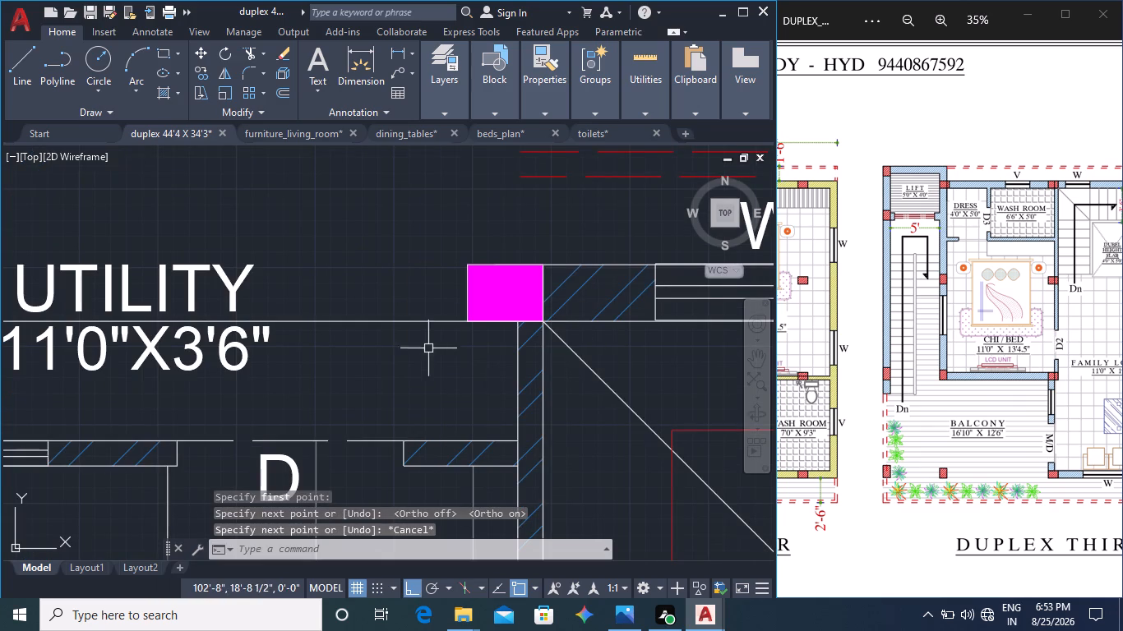
# Copy the new wall line up to the columns' upper edge to form the second face of the wall.
pyautogui.click(385, 324)
pyautogui.moveTo(368, 362); pyautogui.dragTo(684, 380, button='middle')
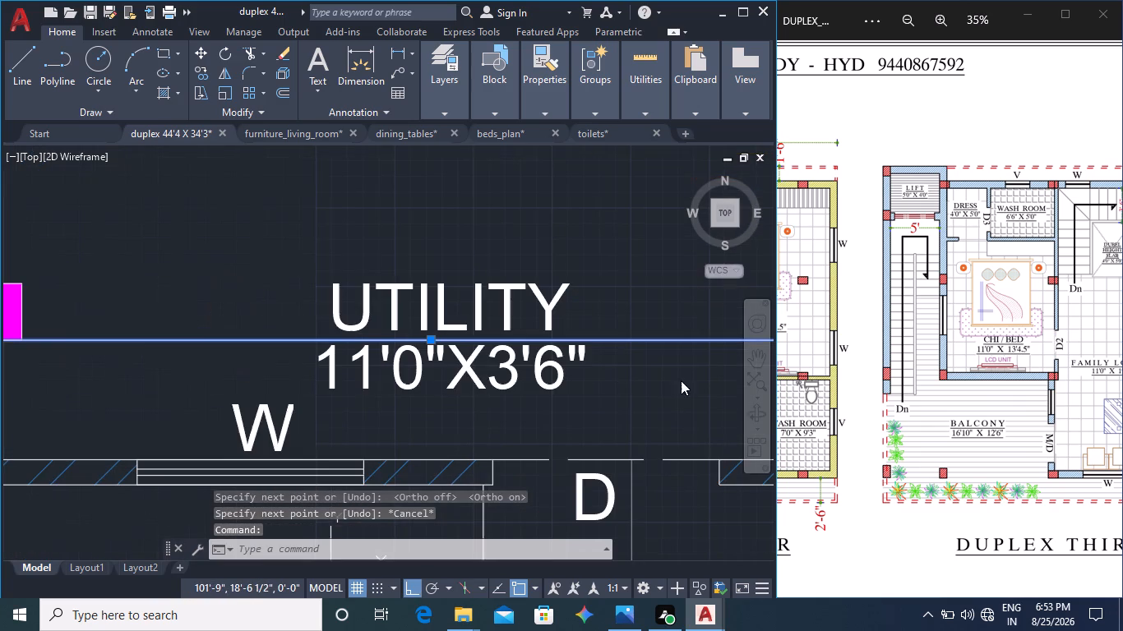
pyautogui.click(201, 74)
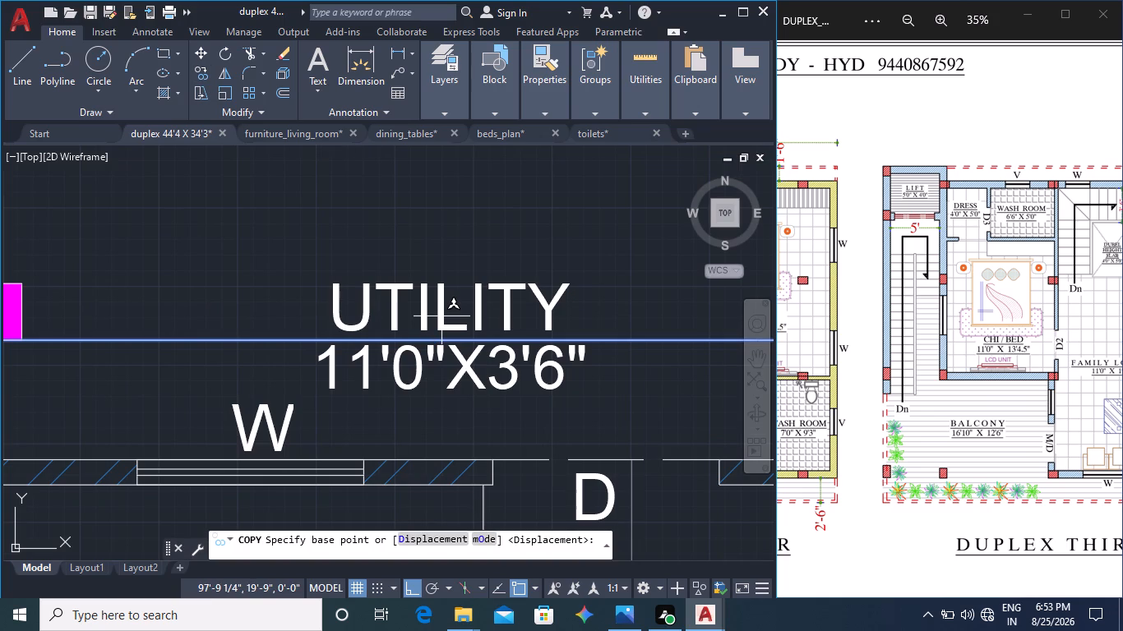
pyautogui.moveTo(249, 311); pyautogui.dragTo(525, 294, button='middle')
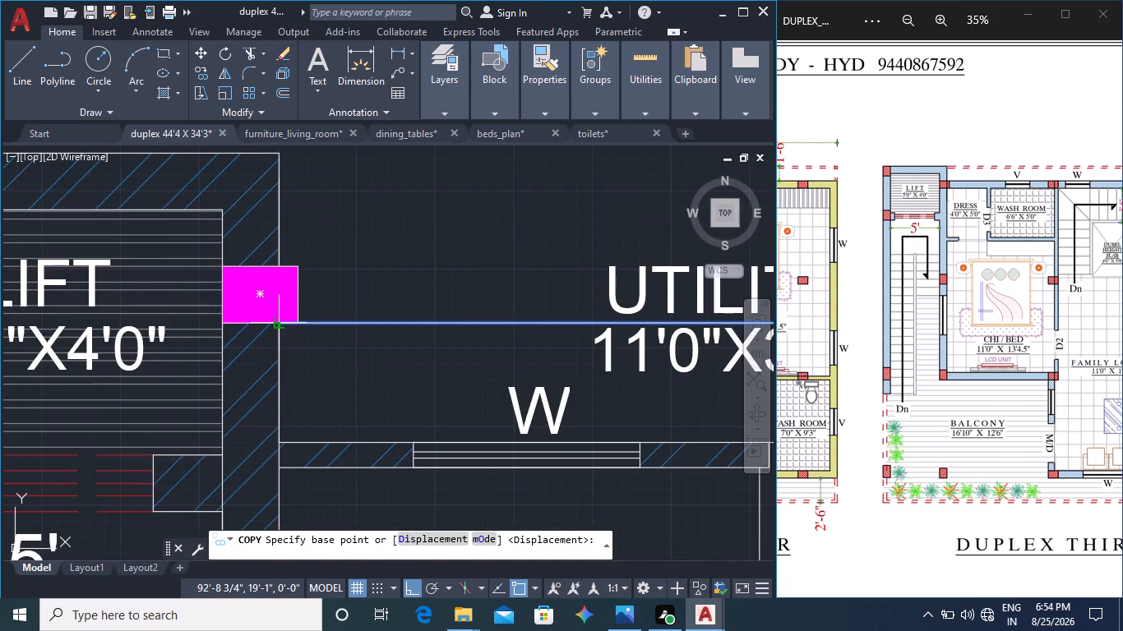
pyautogui.click(280, 324)
pyautogui.click(282, 265)
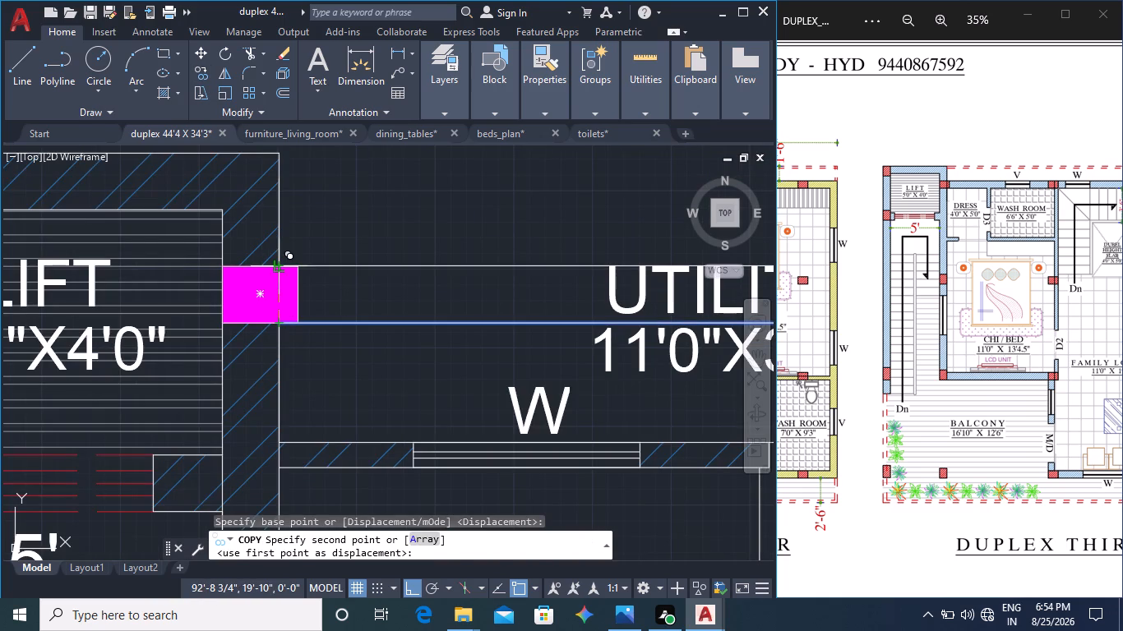
pyautogui.press('Escape')
# Delete the UTILITY room name and its 11'0"X3'6" size text.
pyautogui.moveTo(477, 330); pyautogui.dragTo(188, 298, button='middle')
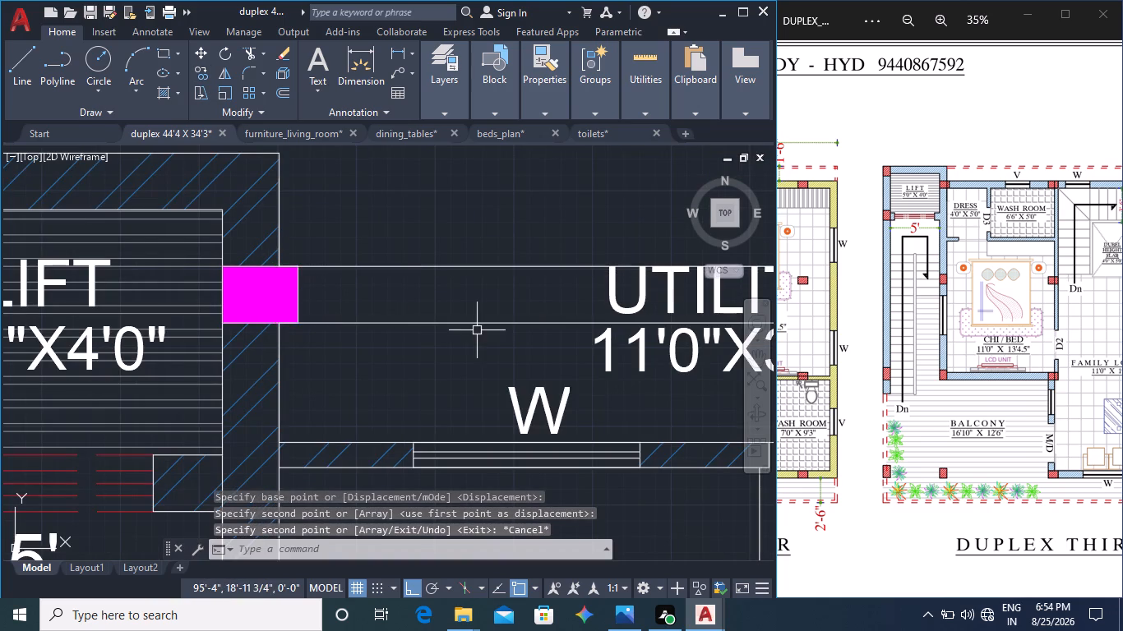
pyautogui.click(464, 325)
pyautogui.press('Delete')
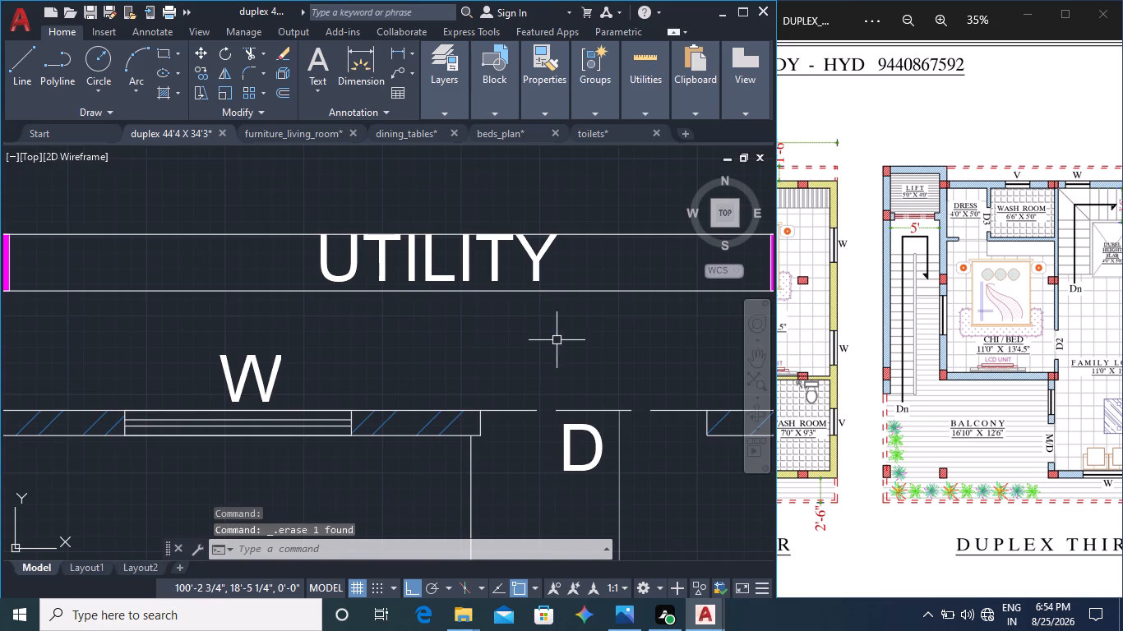
pyautogui.click(467, 265)
pyautogui.press('Delete')
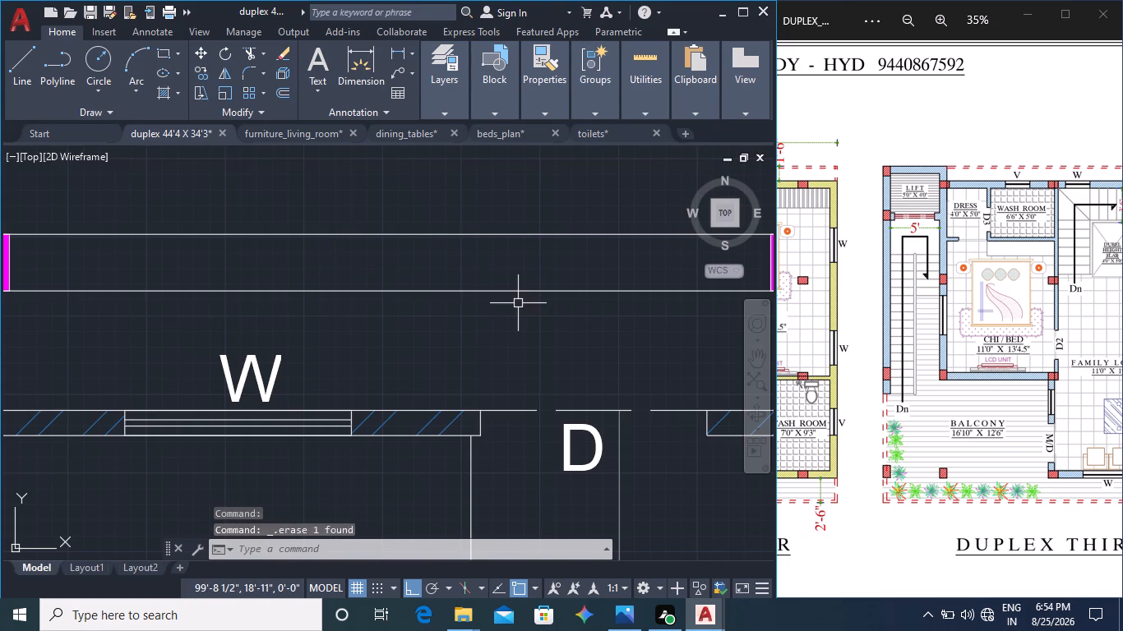
# Delete the wall section with its window and W label between the former UTILITY area and the OPEN KITCHEN.
pyautogui.scroll(-1, 368, 364)
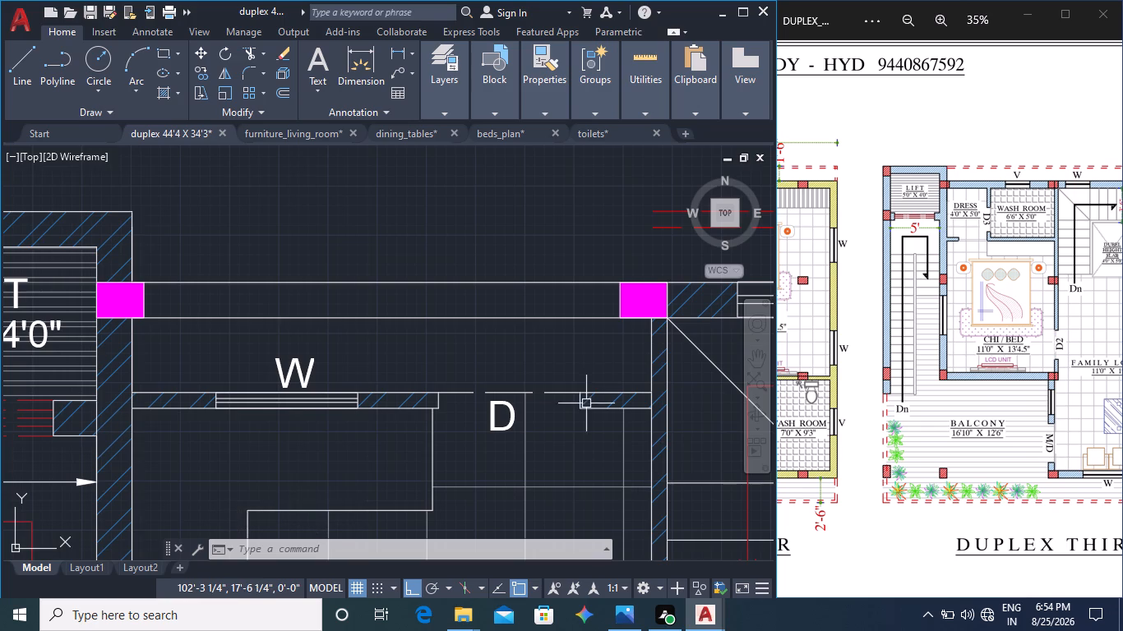
pyautogui.moveTo(537, 452); pyautogui.dragTo(541, 363, button='middle')
pyautogui.moveTo(593, 428); pyautogui.dragTo(551, 370, button='middle')
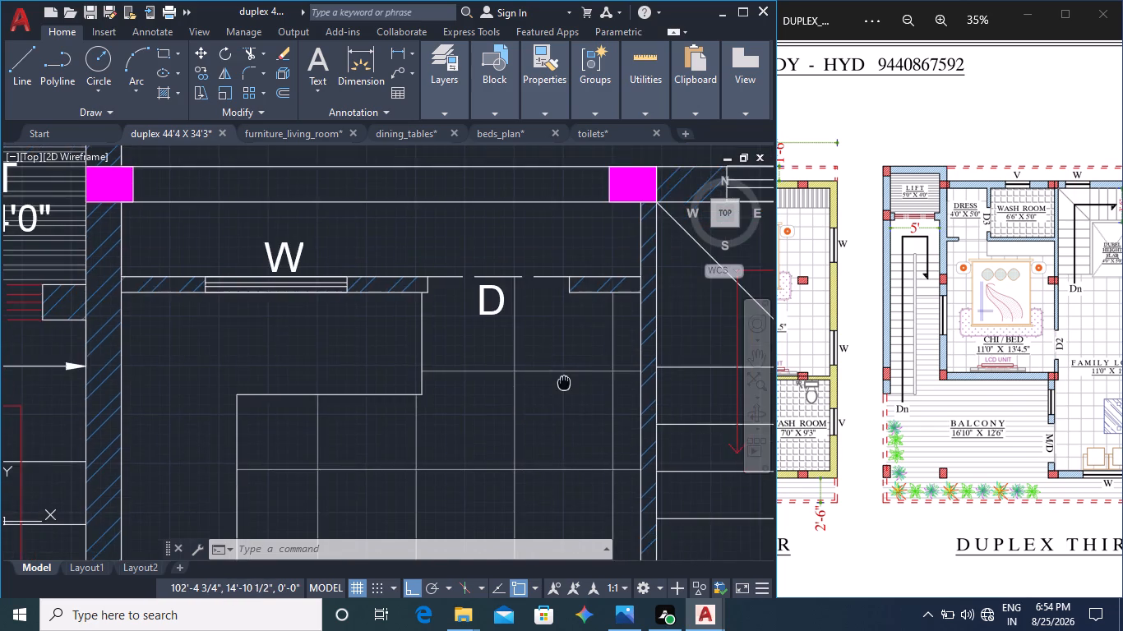
pyautogui.scroll(-1, 575, 380)
pyautogui.moveTo(570, 413); pyautogui.dragTo(573, 339, button='middle')
pyautogui.click(395, 276)
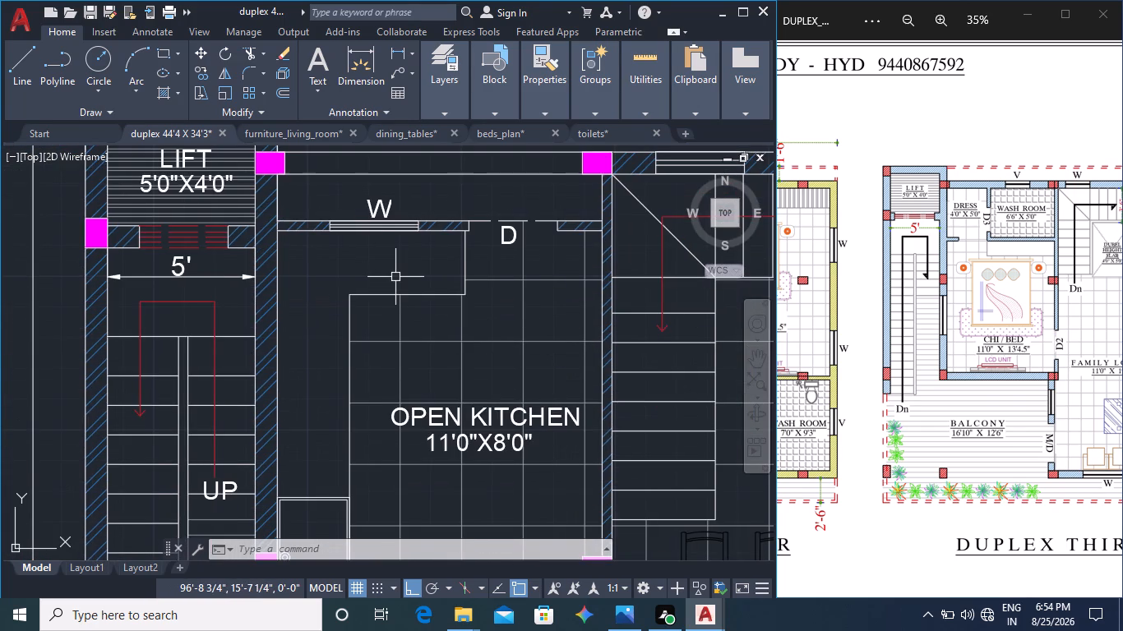
pyautogui.click(368, 208)
pyautogui.press('Delete')
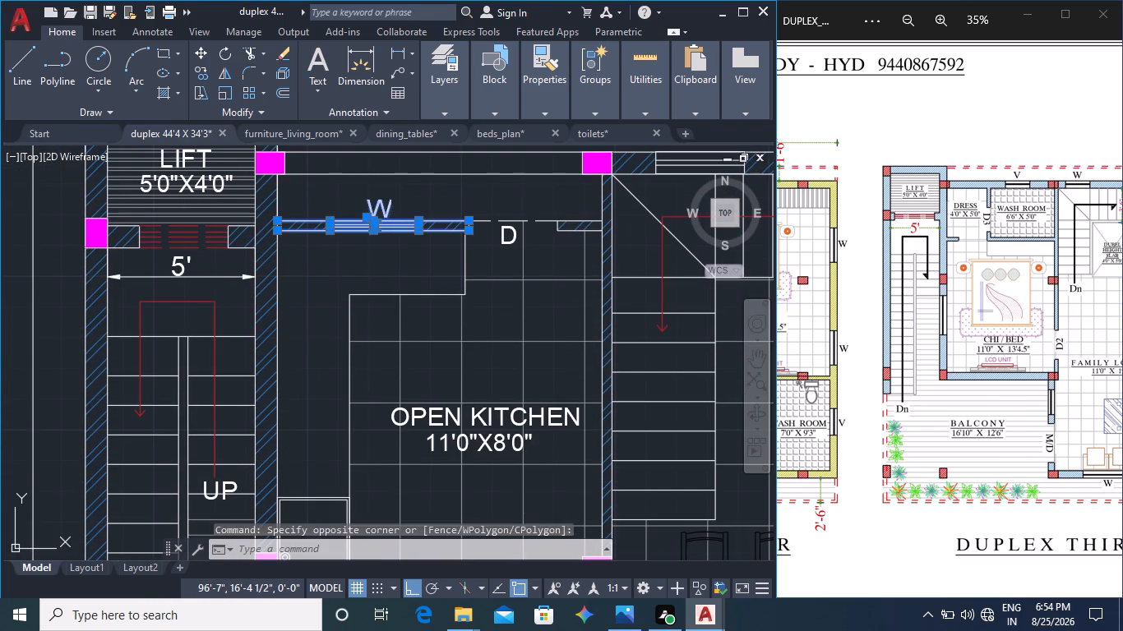
# Trim away the leftover hatch pieces of the removed wall above the OPEN KITCHEN.
pyautogui.click(294, 208)
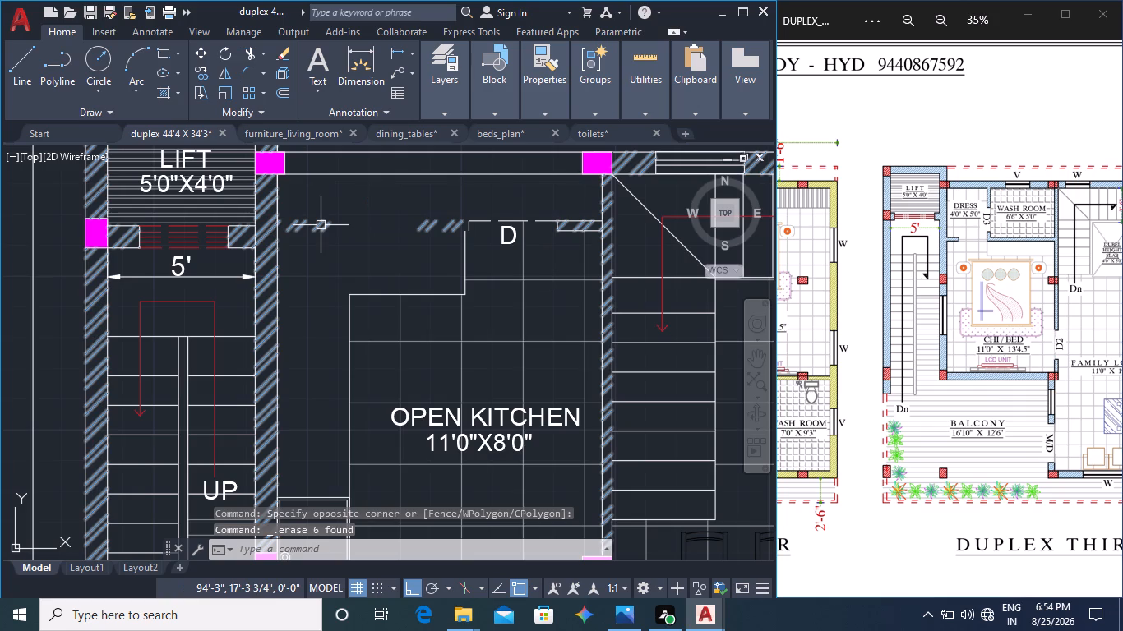
pyautogui.click(412, 274)
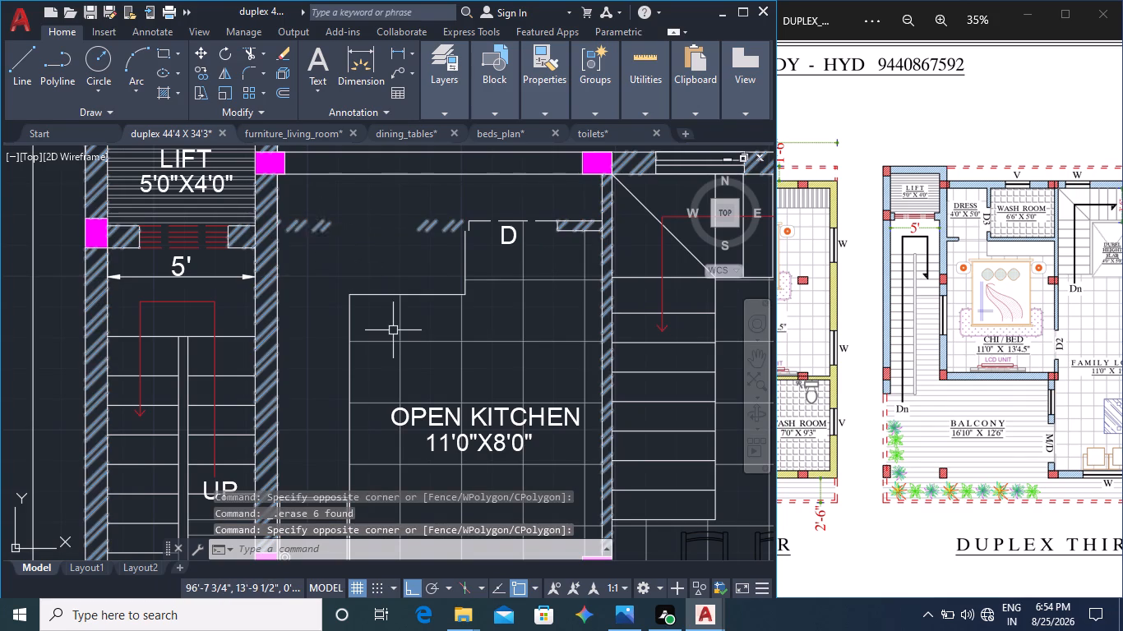
pyautogui.scroll(3, 277, 221)
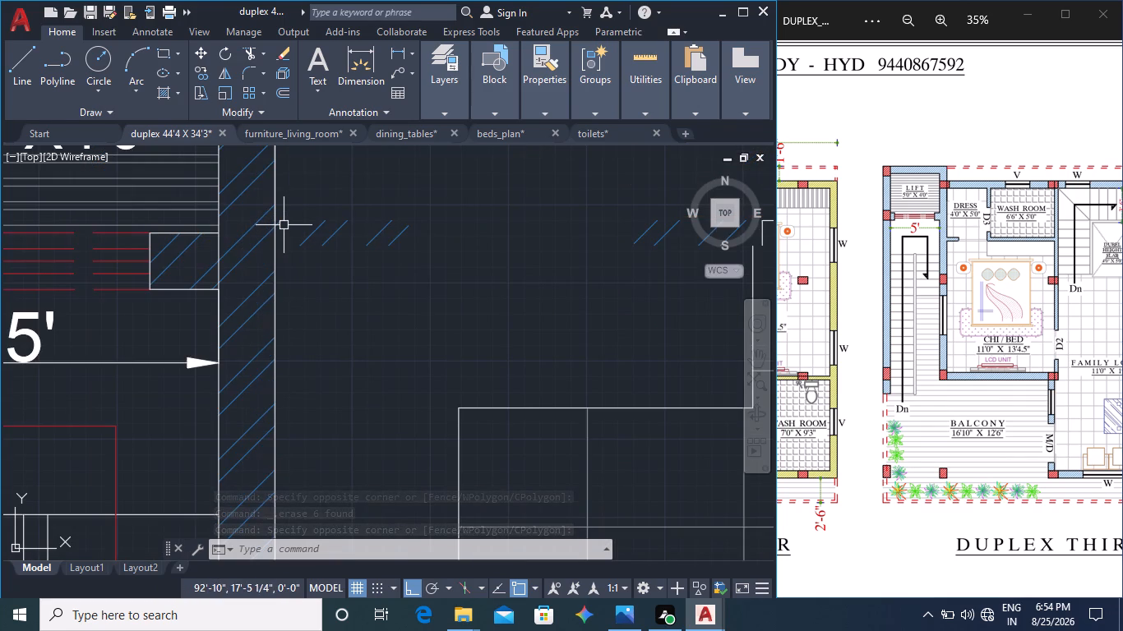
pyautogui.write('TR')
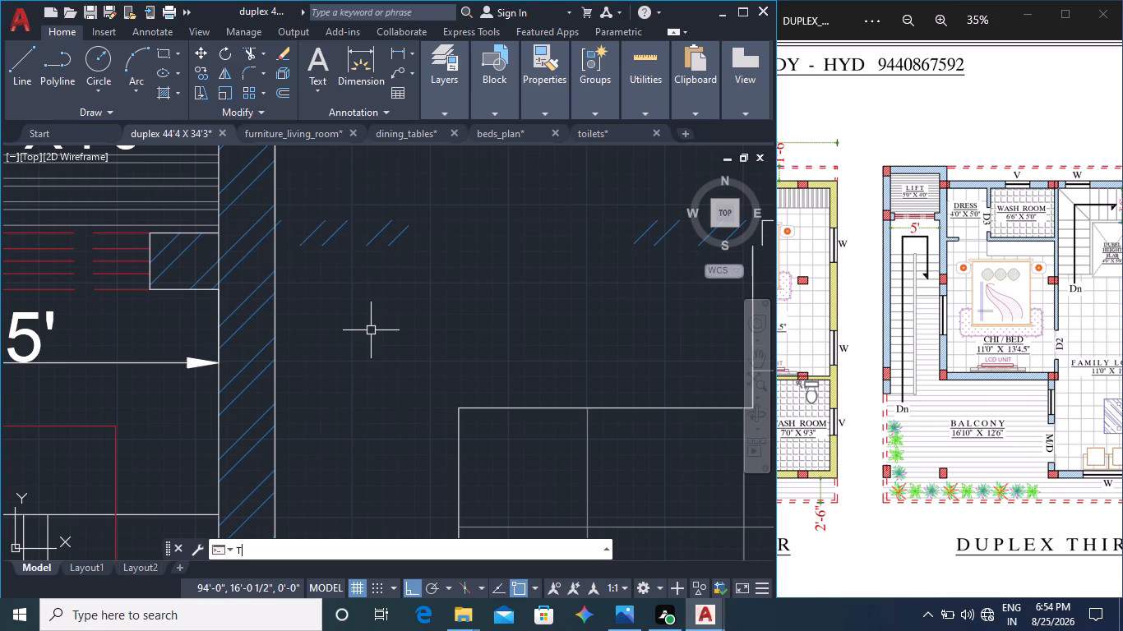
pyautogui.press('Return')
pyautogui.click(377, 230)
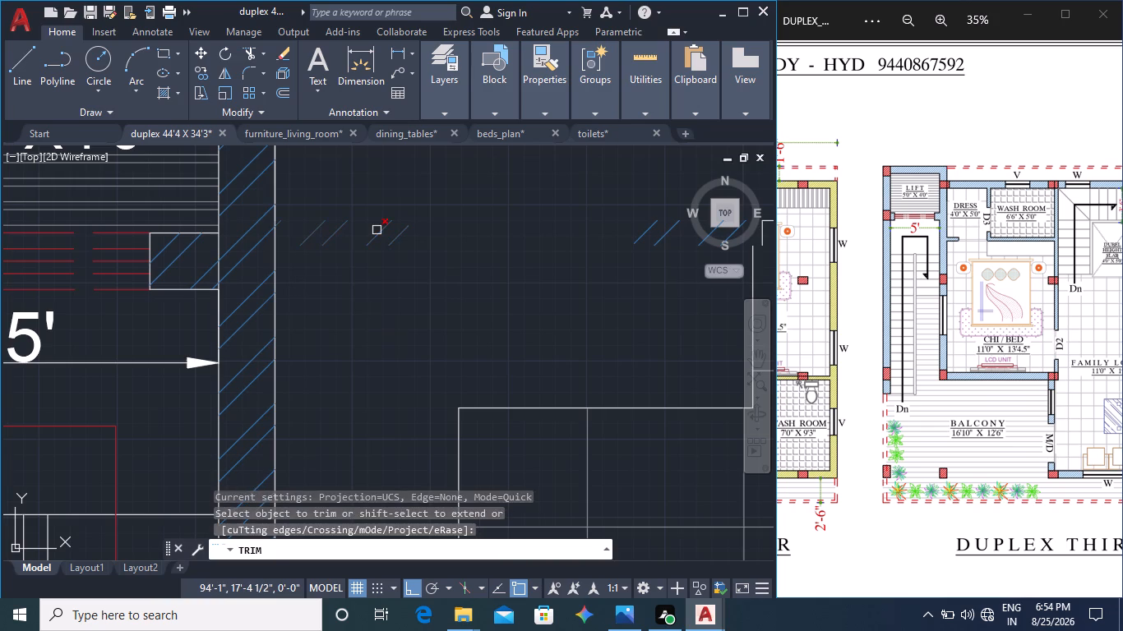
pyautogui.moveTo(491, 264); pyautogui.dragTo(196, 333, button='middle')
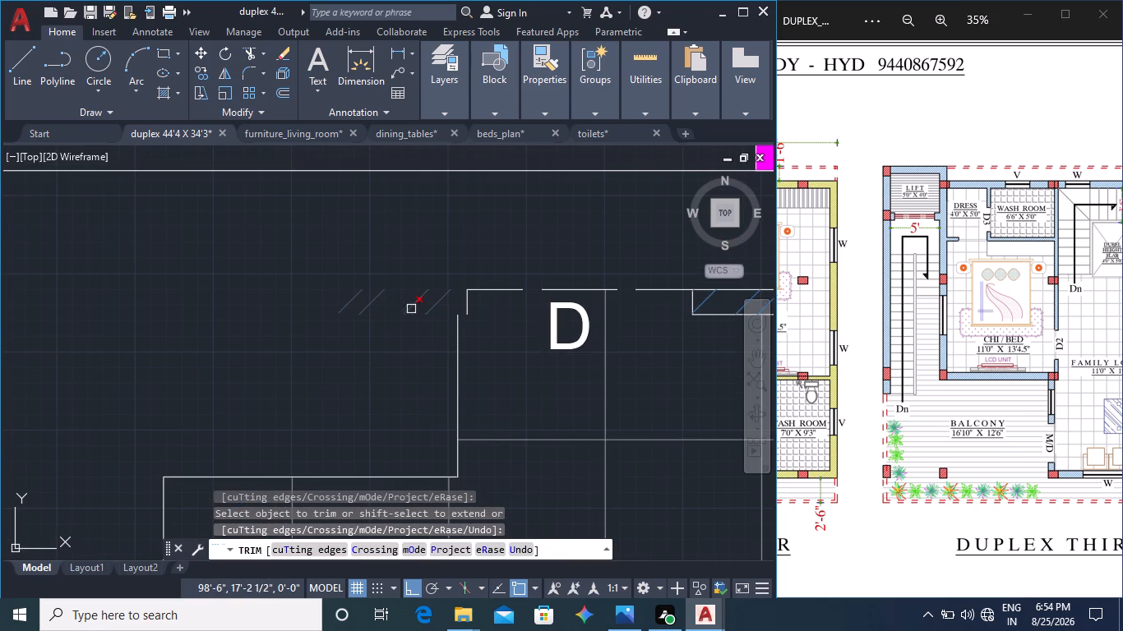
pyautogui.click(416, 306)
pyautogui.scroll(-1, 464, 343)
pyautogui.moveTo(549, 387); pyautogui.dragTo(485, 313, button='middle')
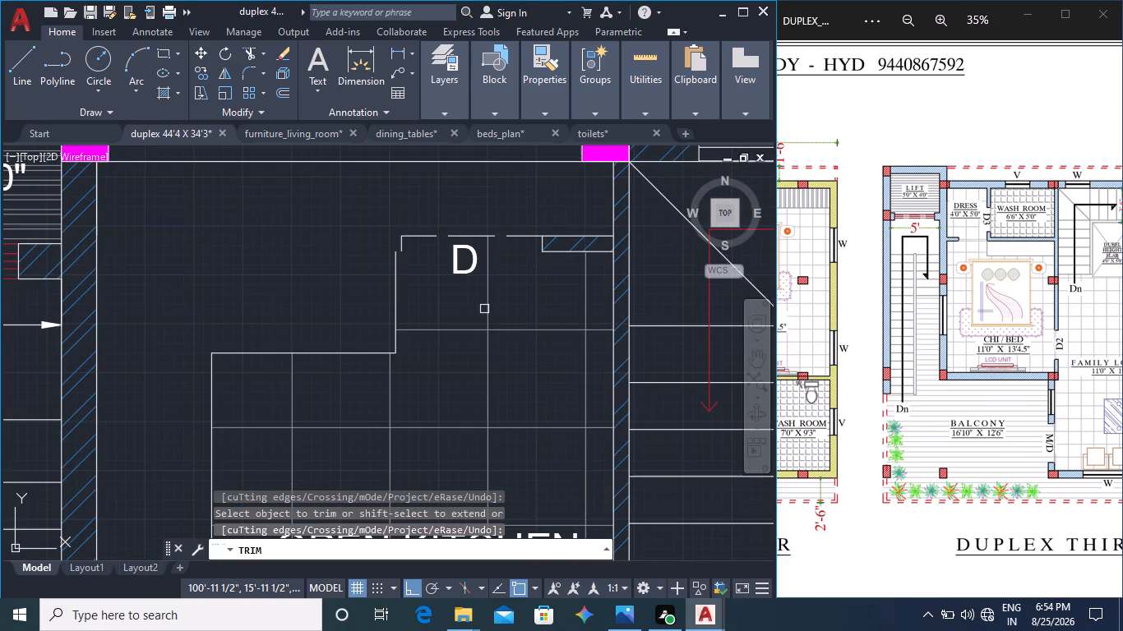
pyautogui.scroll(-2, 506, 340)
pyautogui.press('Escape')
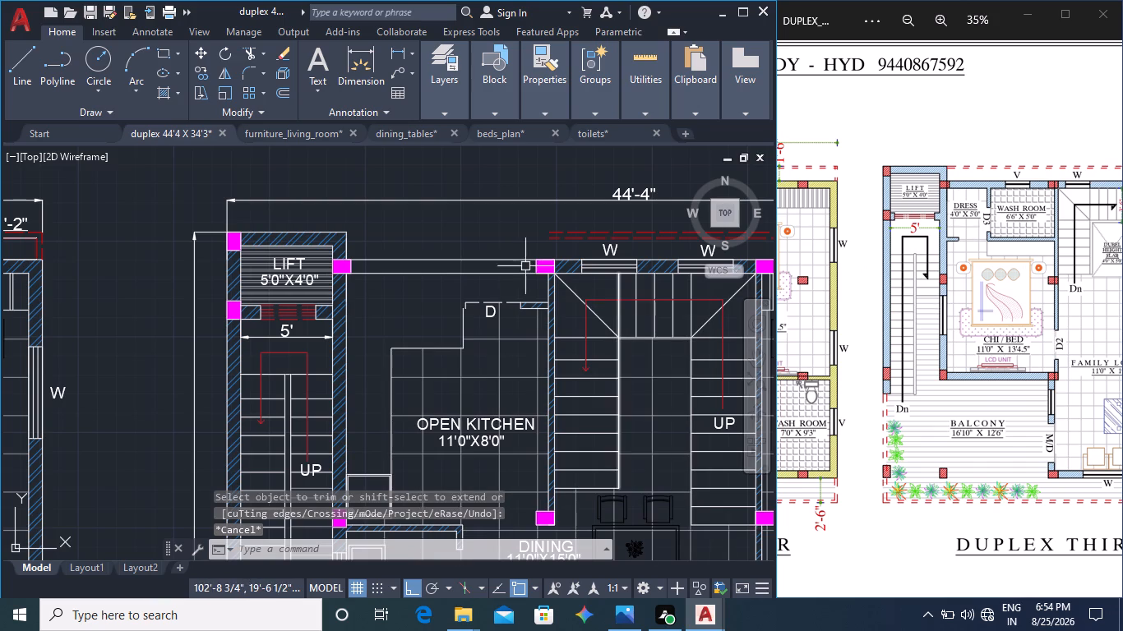
# Copy the window nearest the staircase-side column about 6'-3" toward the lift, into the new wall between the two columns.
pyautogui.scroll(1, 515, 275)
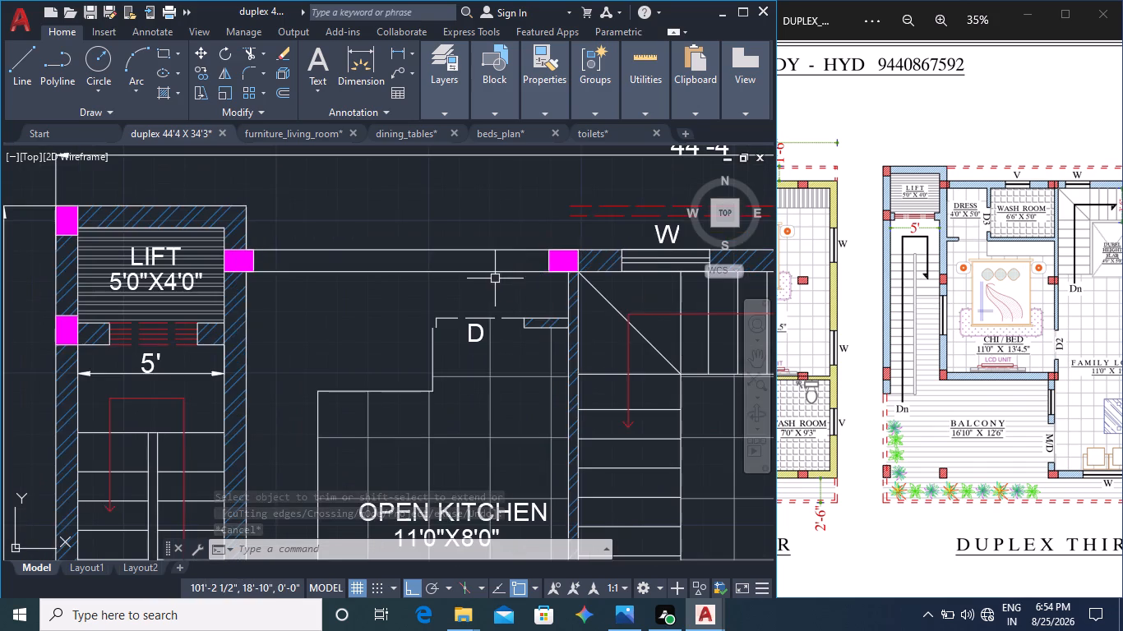
pyautogui.scroll(-1, 495, 279)
pyautogui.moveTo(566, 300); pyautogui.dragTo(506, 302, button='middle')
pyautogui.scroll(1, 589, 279)
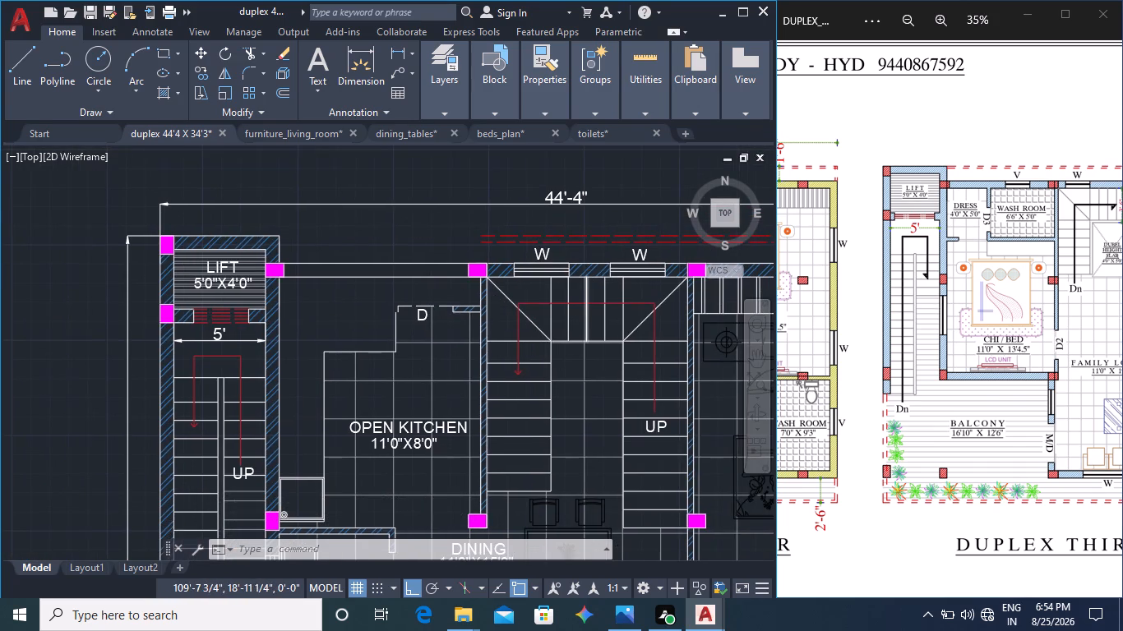
pyautogui.press('Escape')
pyautogui.press('Escape')
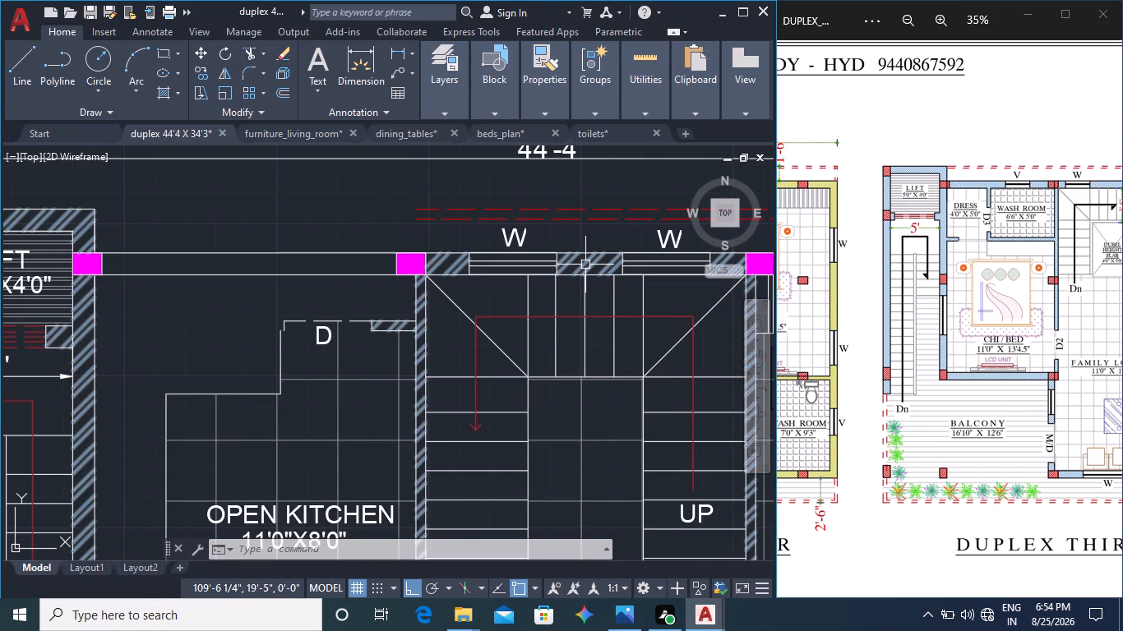
pyautogui.click(538, 266)
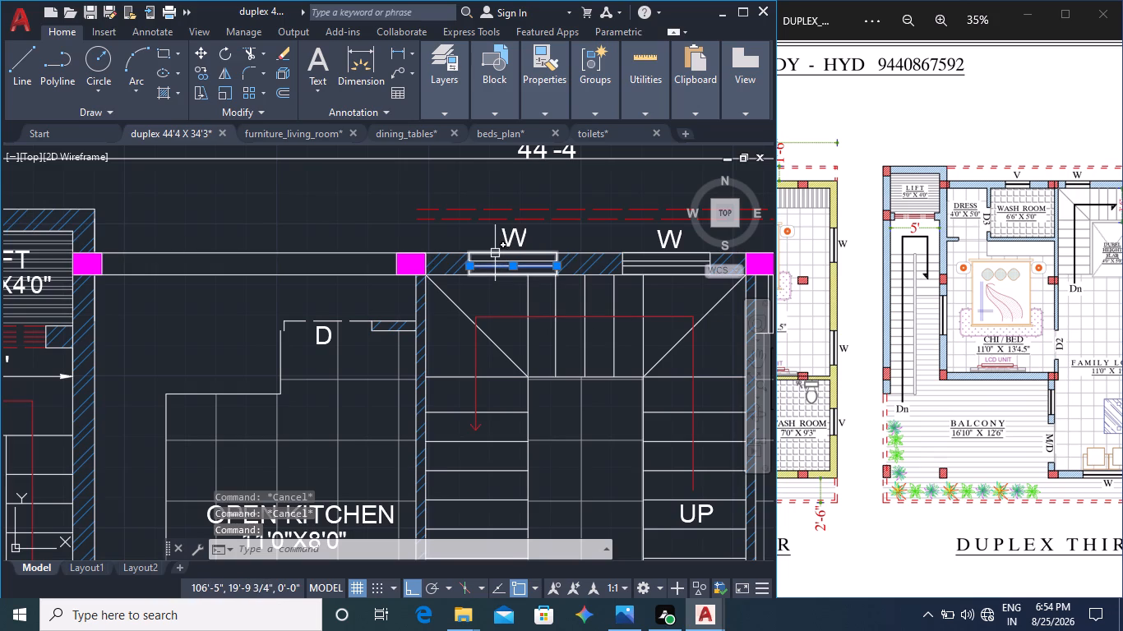
pyautogui.click(495, 253)
pyautogui.click(199, 71)
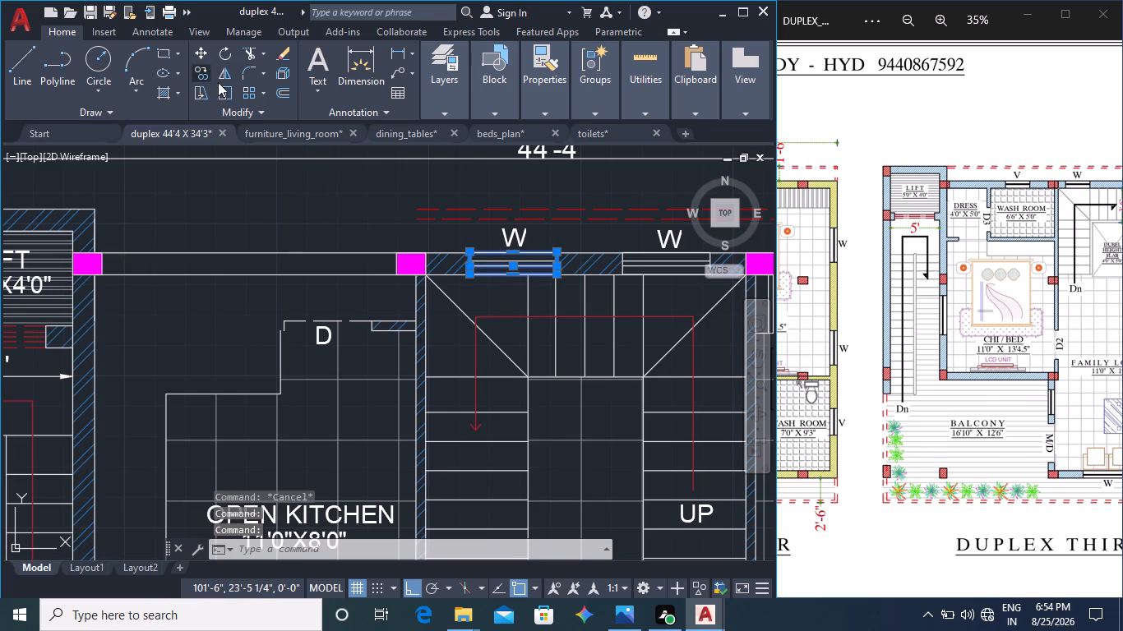
pyautogui.click(467, 272)
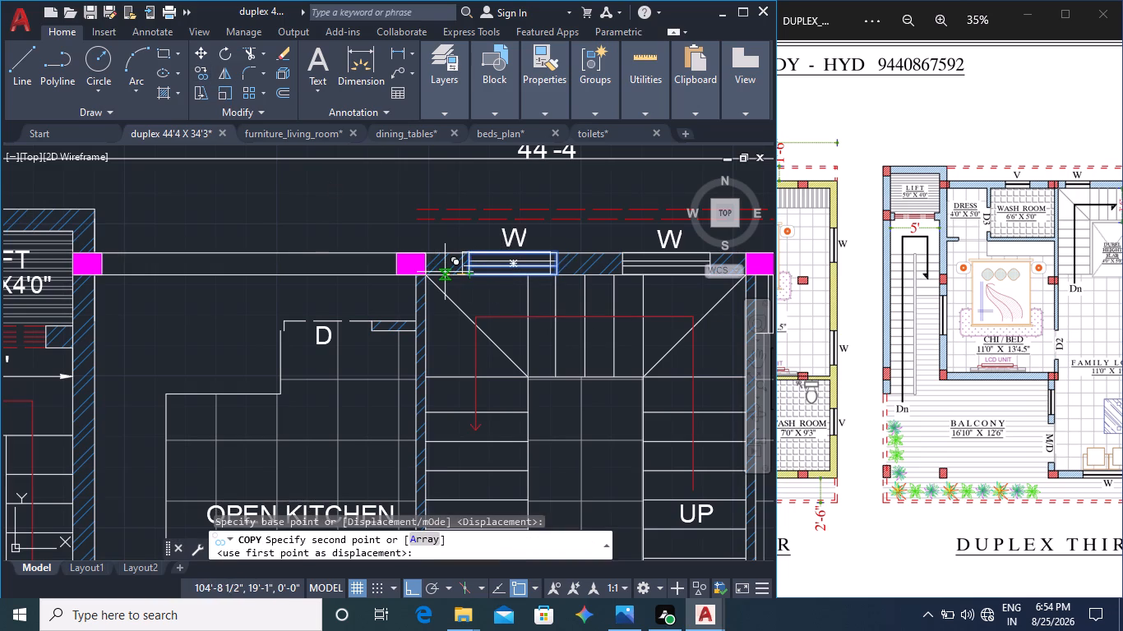
pyautogui.moveTo(302, 264); pyautogui.dragTo(376, 297, button='middle')
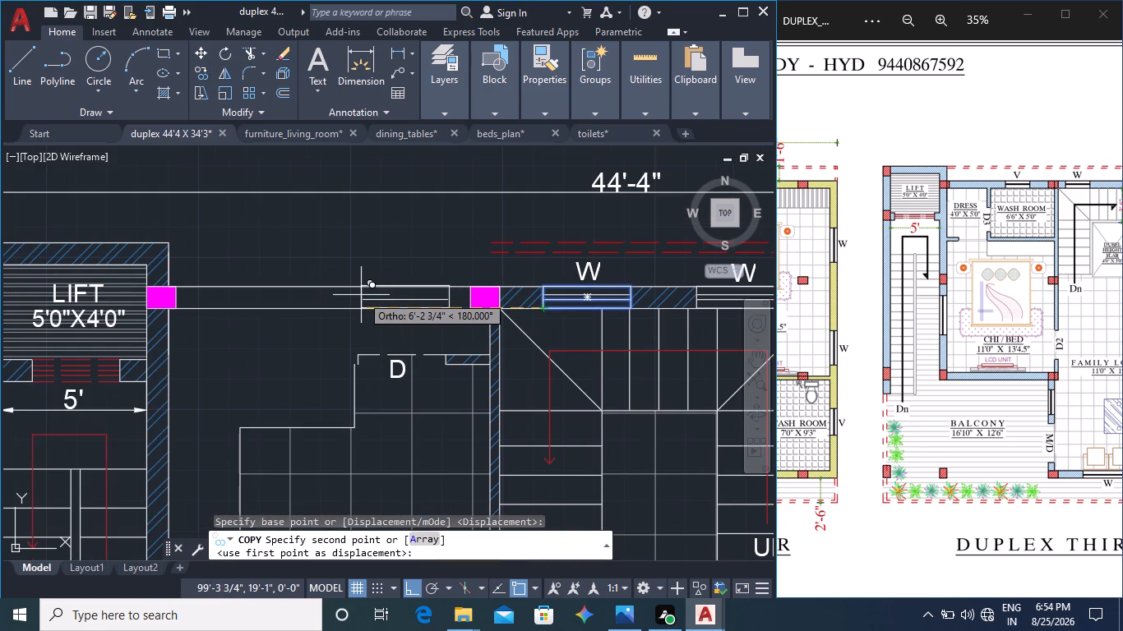
pyautogui.click(359, 297)
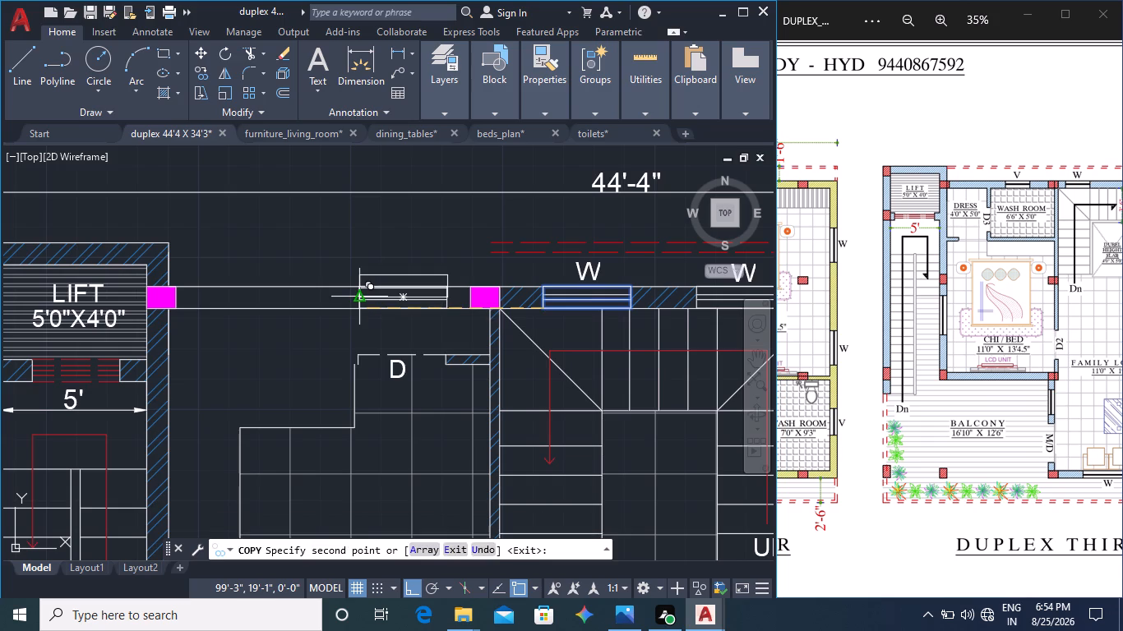
pyautogui.press('Escape')
pyautogui.moveTo(529, 362); pyautogui.dragTo(501, 297, button='middle')
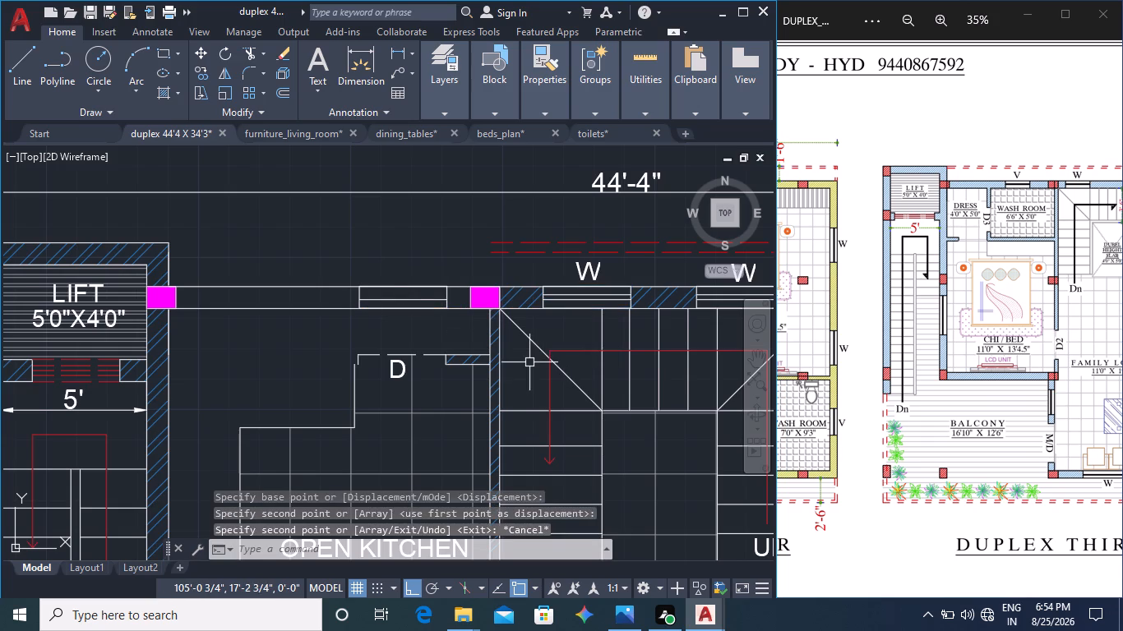
# Examine the dress, wash room and CHI/BED area of the DUPLEX THIRD FLOOR reference against the plan's kitchen area.
pyautogui.moveTo(340, 384); pyautogui.dragTo(358, 342, button='middle')
pyautogui.moveTo(387, 381); pyautogui.dragTo(389, 331, button='middle')
pyautogui.scroll(7, 922, 190)
pyautogui.moveTo(949, 249); pyautogui.dragTo(871, 249, button='middle')
pyautogui.moveTo(940, 270); pyautogui.dragTo(920, 256, button='middle')
pyautogui.scroll(-1, 420, 278)
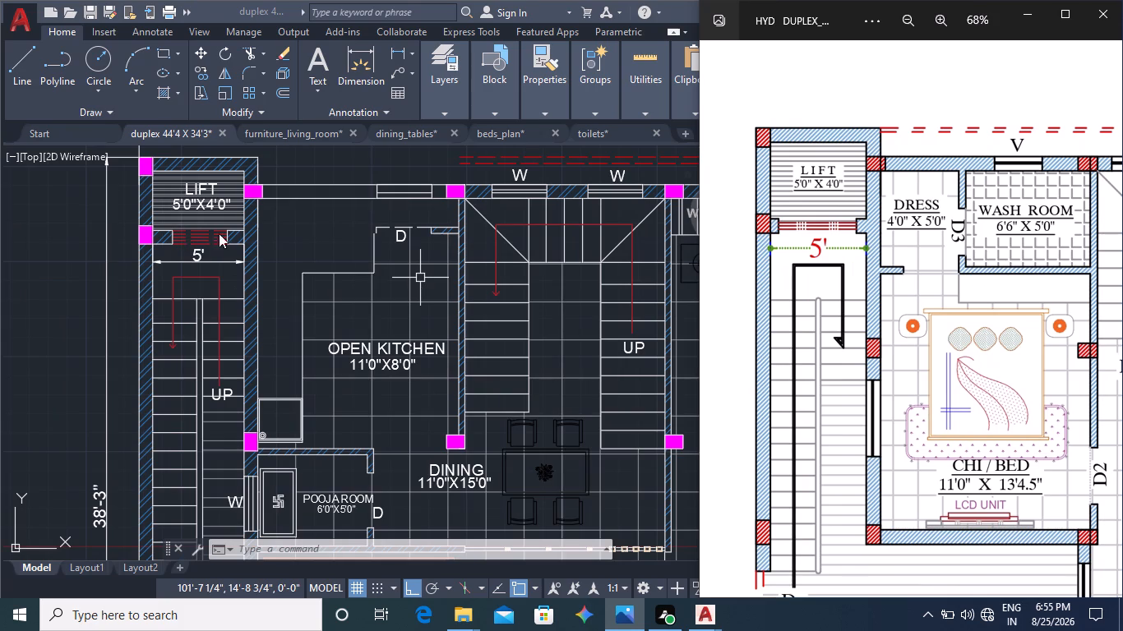
pyautogui.click(278, 321)
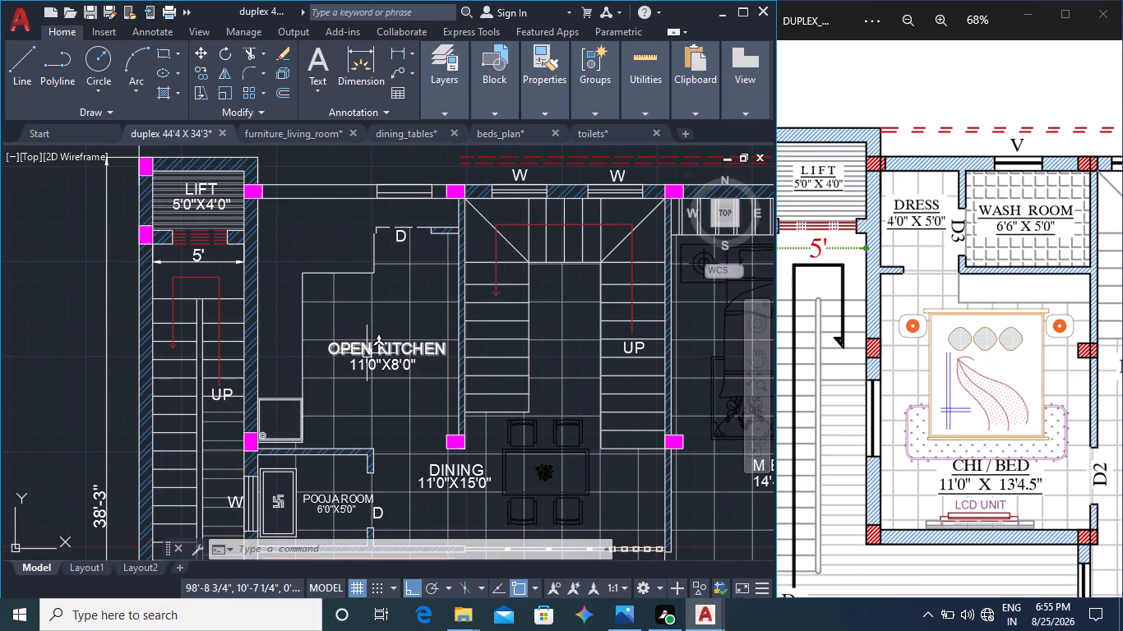
# Trim away the floor grid in the kitchen and dining area along with the kitchen counter edges beside the OPEN KITCHEN label.
pyautogui.scroll(-1, 376, 321)
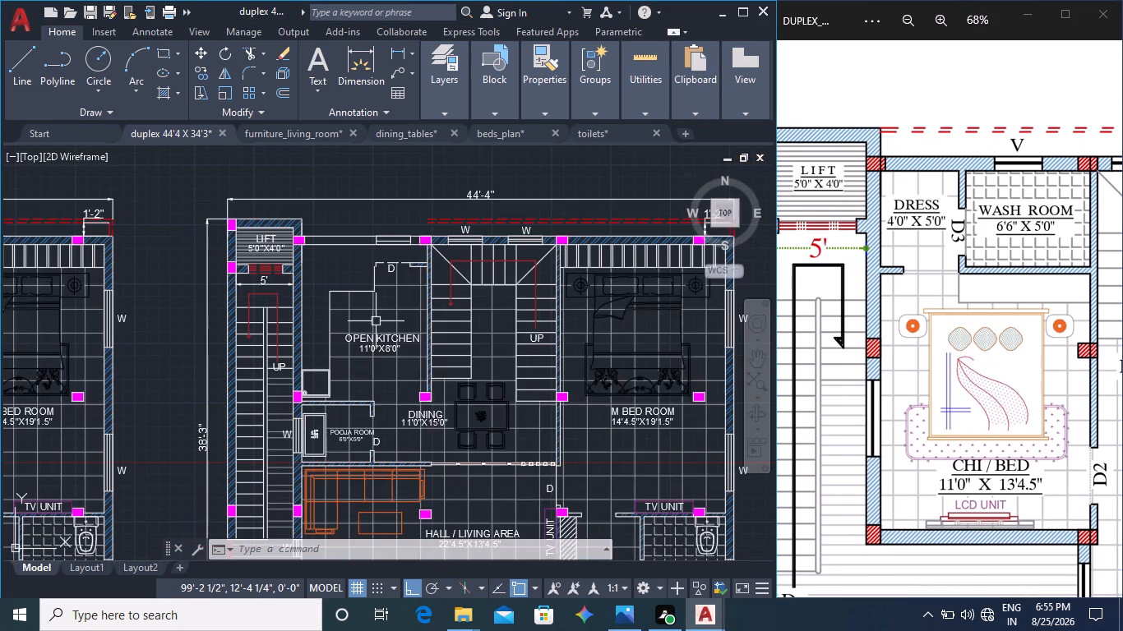
pyautogui.moveTo(376, 322); pyautogui.dragTo(368, 287, button='middle')
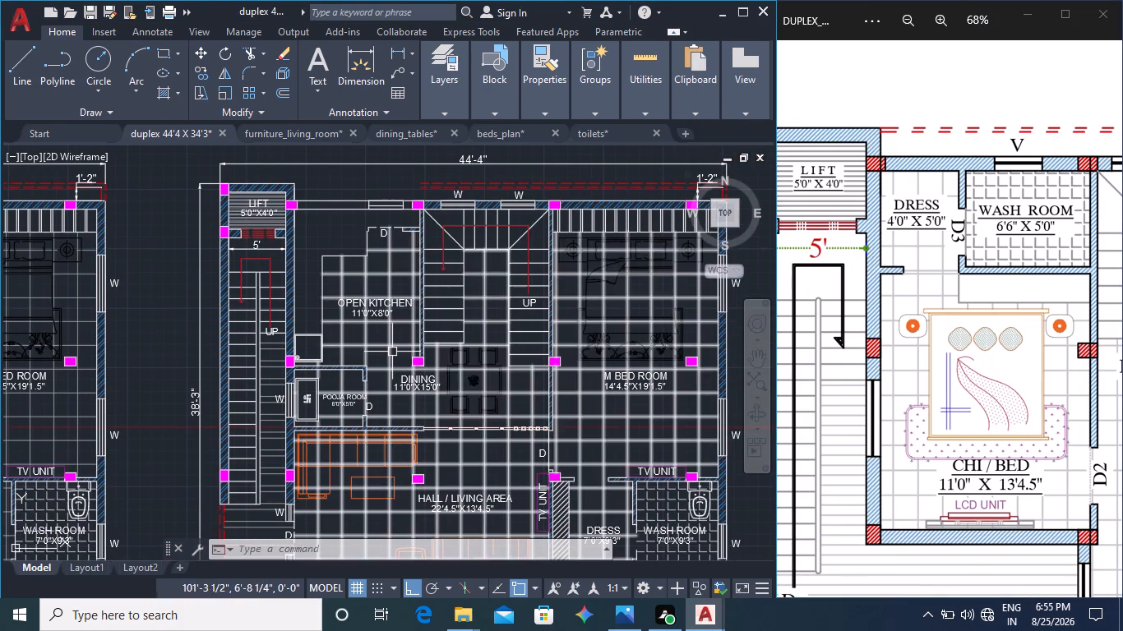
pyautogui.press('Escape')
pyautogui.write('TR')
pyautogui.press('Return')
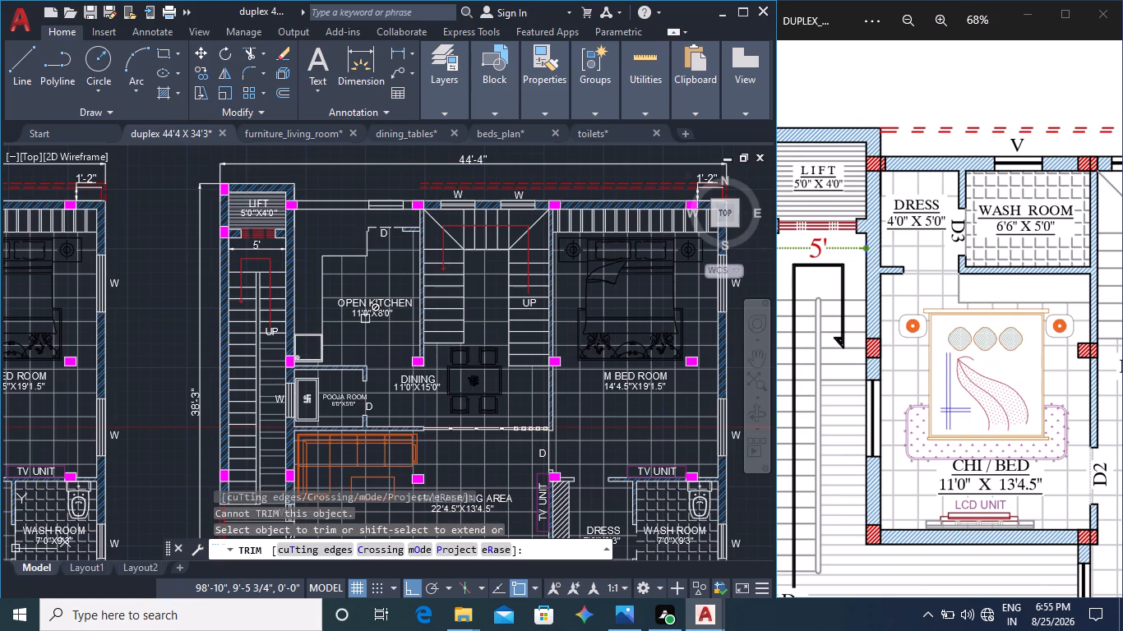
pyautogui.click(332, 230)
pyautogui.click(354, 310)
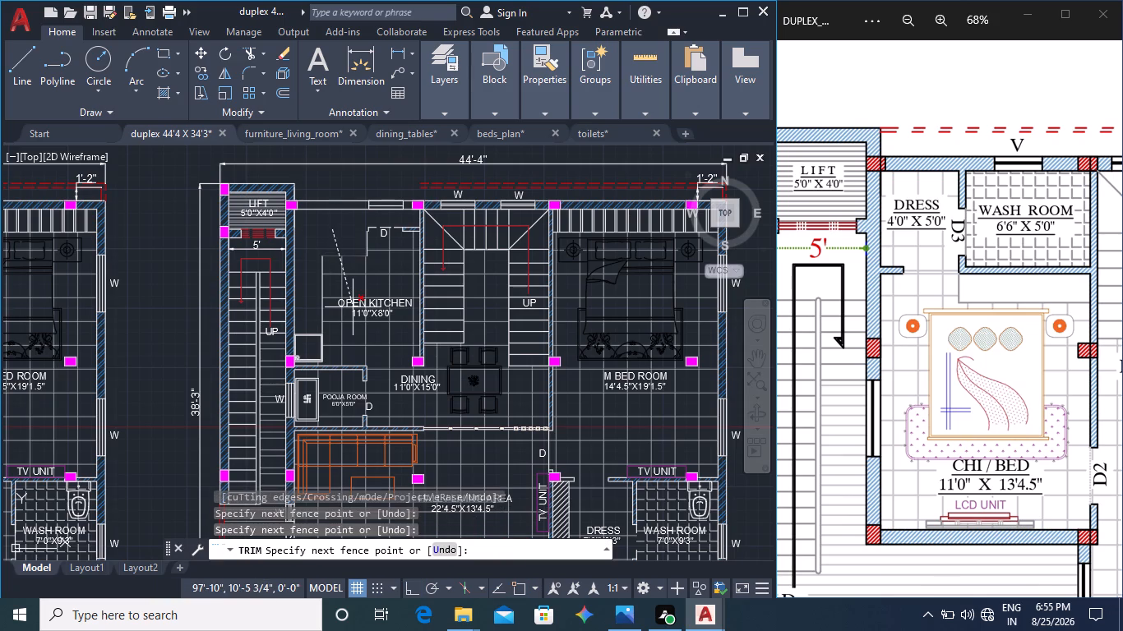
pyautogui.click(367, 273)
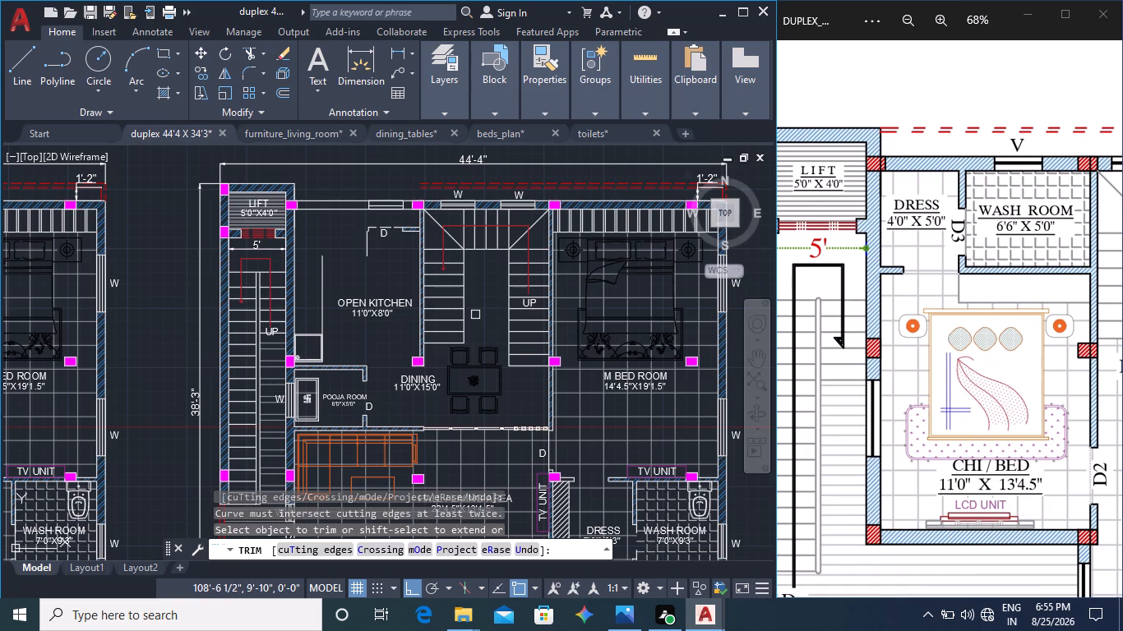
# Trim away the treads, corner winder line and direction arrow of the internal staircase's flight beside the M BED ROOM.
pyautogui.click(525, 403)
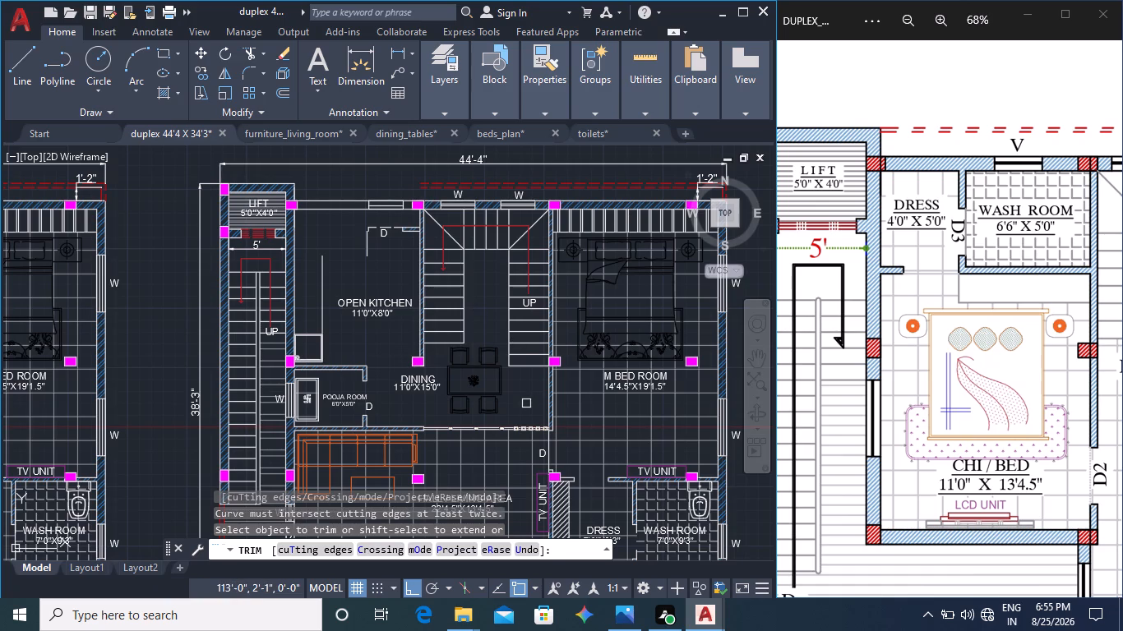
pyautogui.click(524, 225)
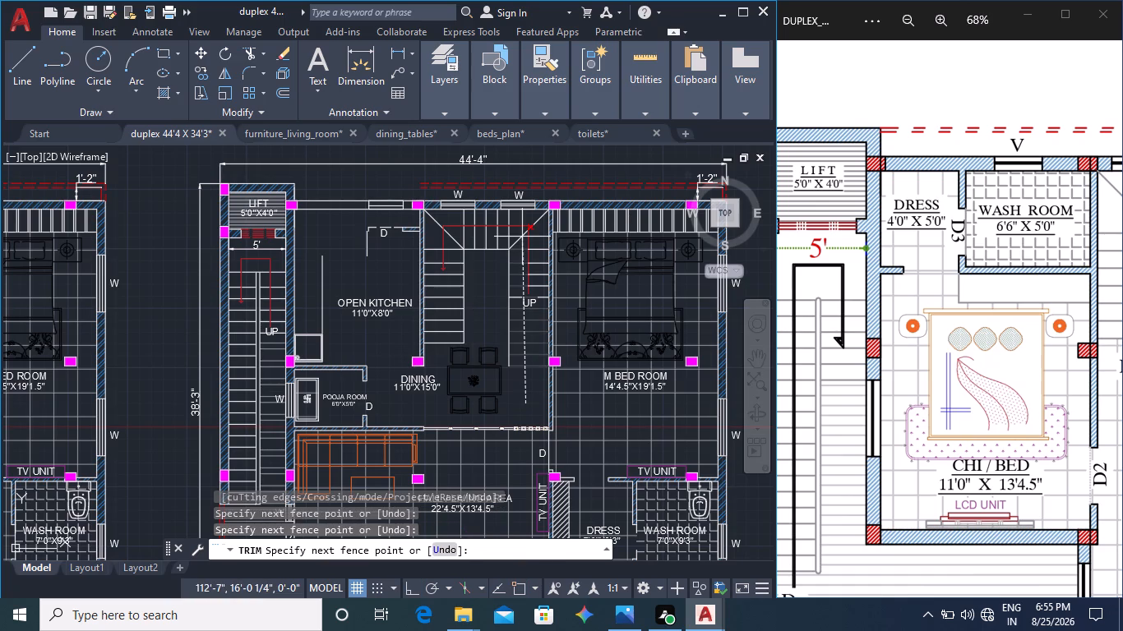
pyautogui.click(542, 347)
pyautogui.click(534, 219)
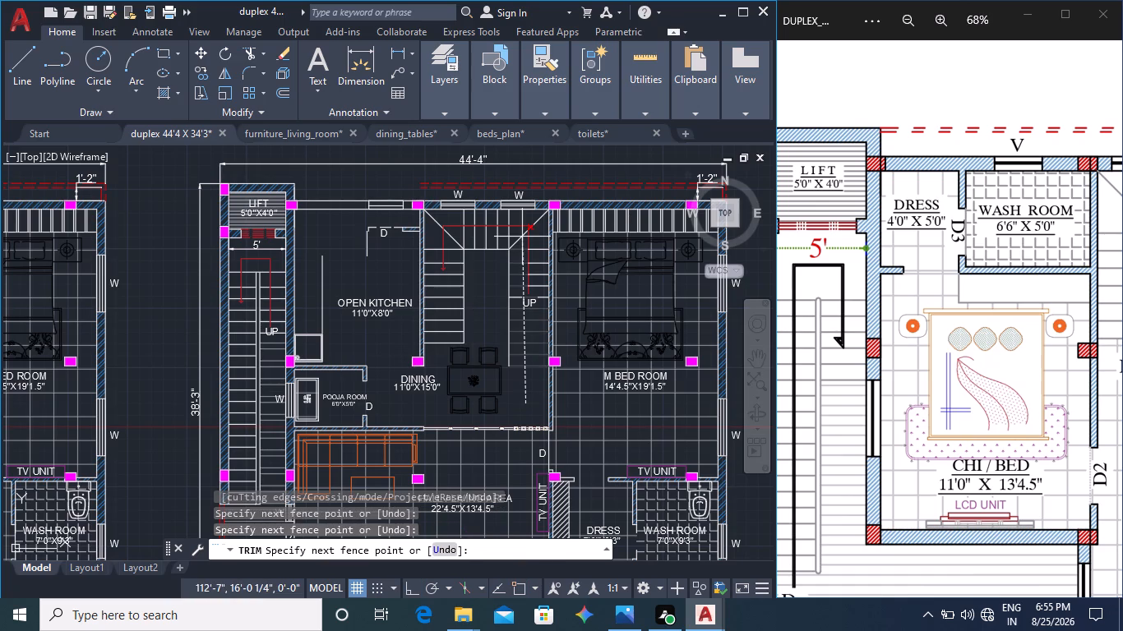
pyautogui.click(527, 228)
# Trim away the door lines around the D label above the OPEN KITCHEN and the stair lines crossing the staircase head.
pyautogui.click(346, 237)
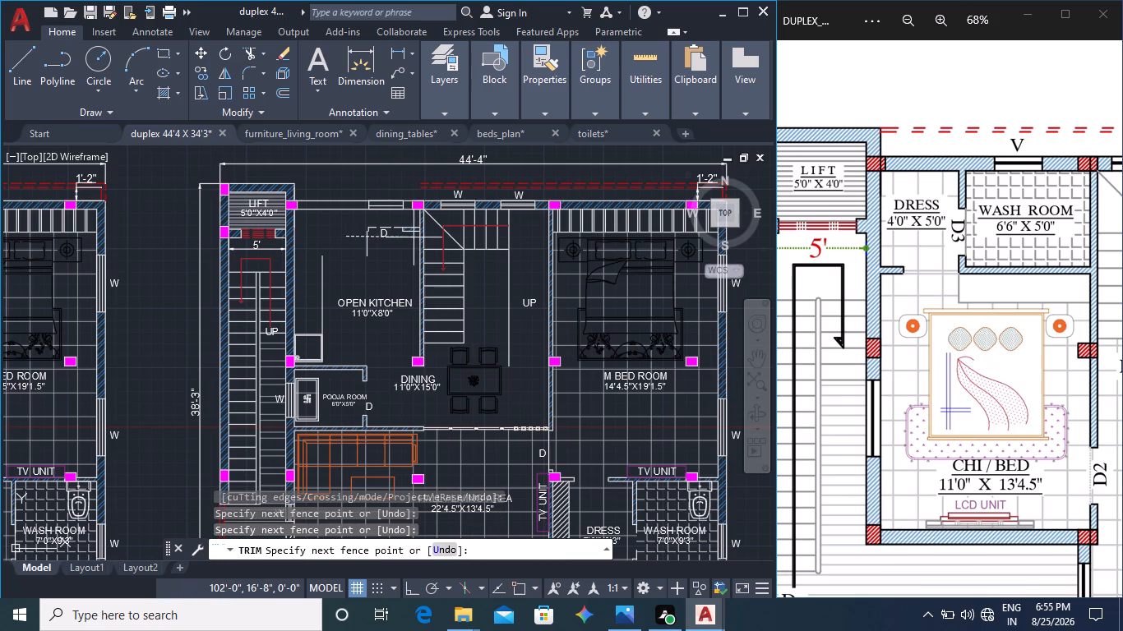
pyautogui.click(530, 237)
pyautogui.click(373, 231)
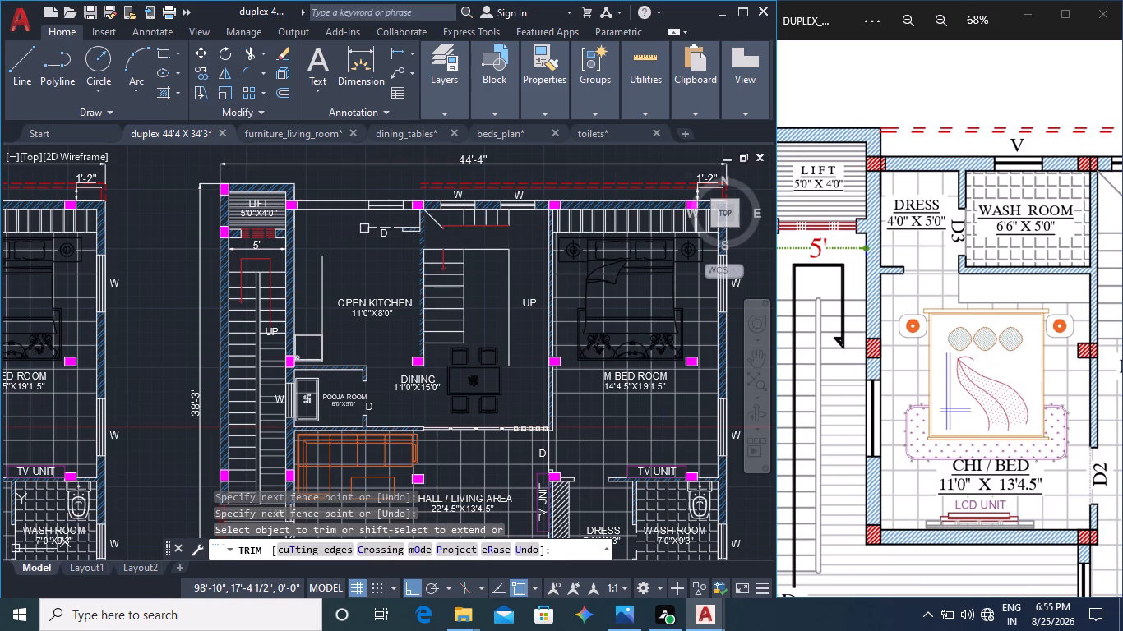
pyautogui.click(368, 232)
pyautogui.click(389, 233)
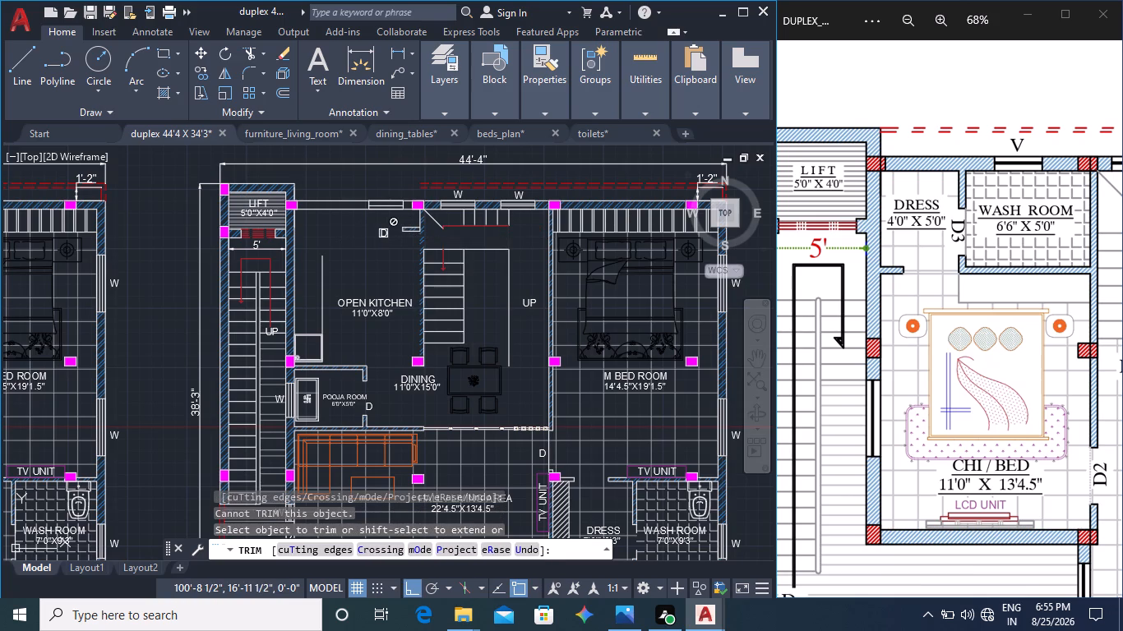
pyautogui.click(381, 233)
pyautogui.click(384, 235)
pyautogui.scroll(4, 384, 234)
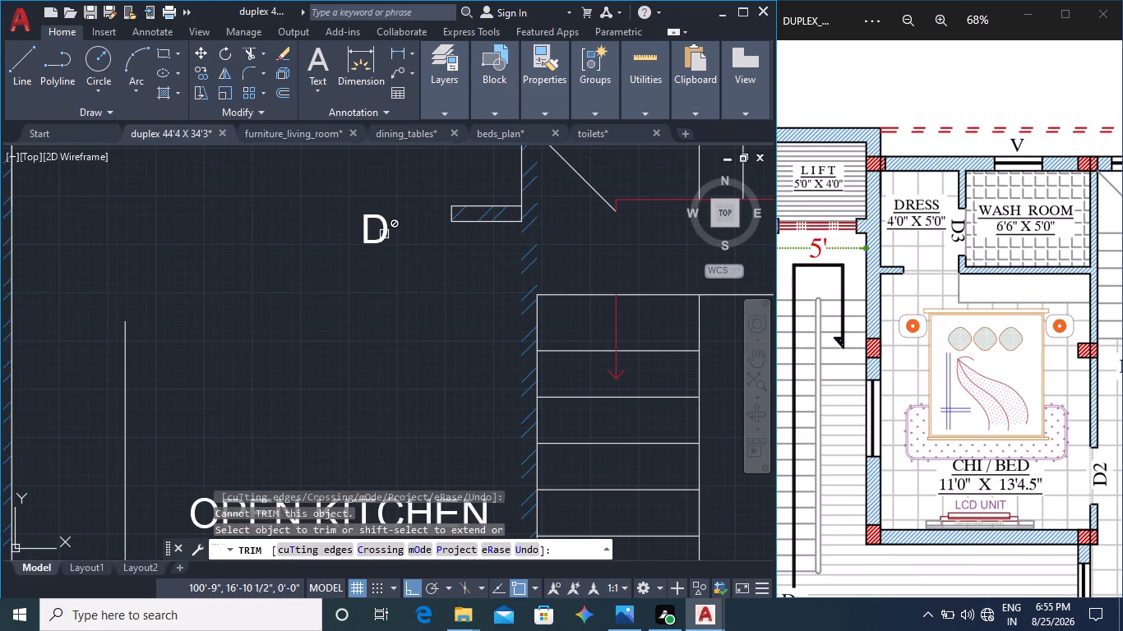
pyautogui.click(382, 234)
pyautogui.scroll(-2, 389, 261)
pyautogui.press('Escape')
pyautogui.press('Escape')
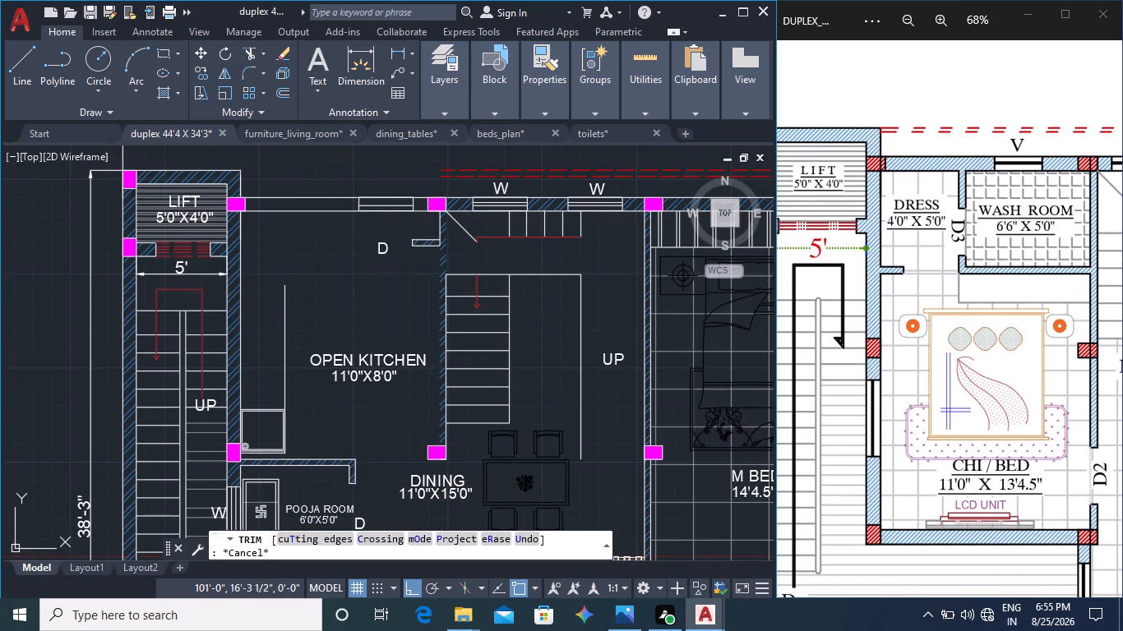
# Delete the D label, the wall stub outline beside it and the leftover stair arrow.
pyautogui.click(352, 228)
pyautogui.click(493, 310)
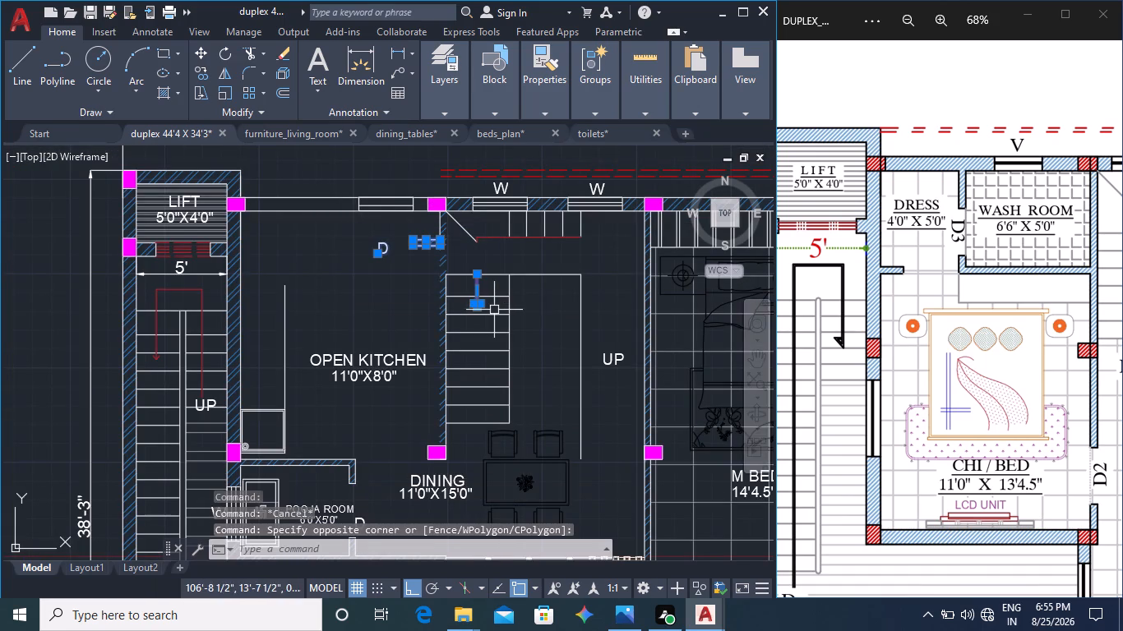
pyautogui.press('Delete')
# Delete the six treads and the inner edge line of the staircase flight beside the OPEN KITCHEN.
pyautogui.moveTo(460, 268); pyautogui.dragTo(392, 289, button='middle')
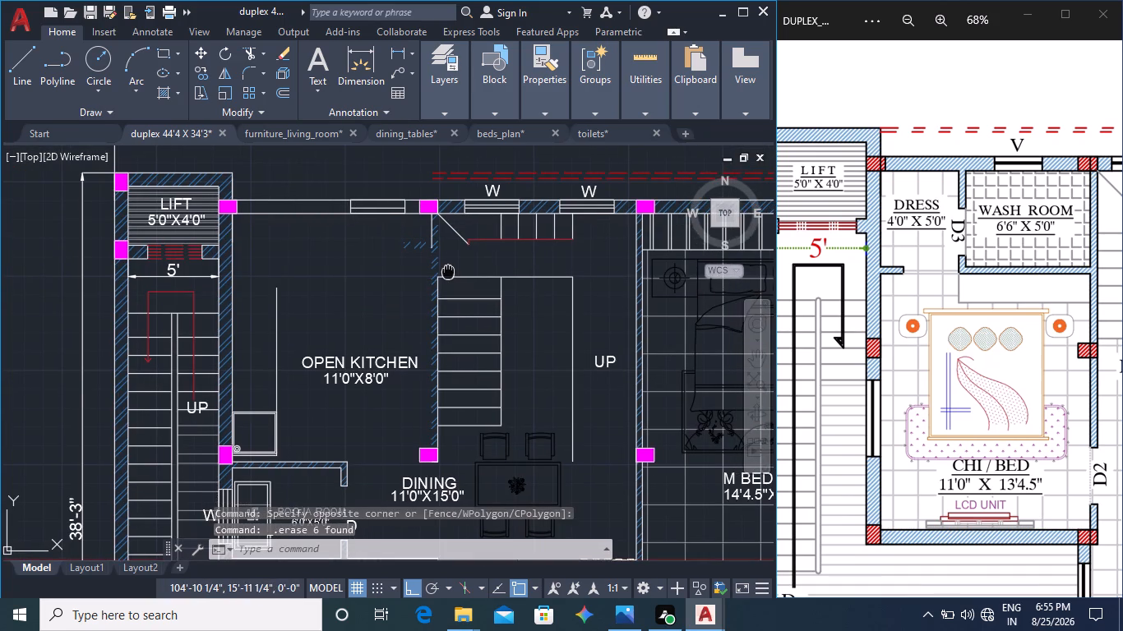
pyautogui.click(347, 248)
pyautogui.click(489, 408)
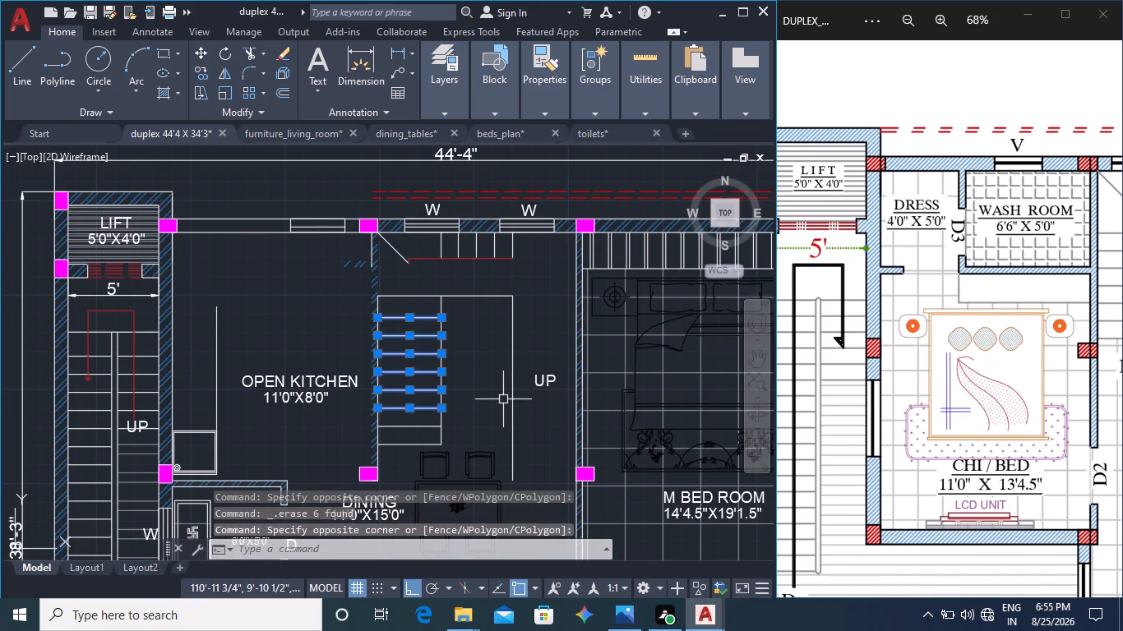
pyautogui.press('Delete')
pyautogui.click(410, 250)
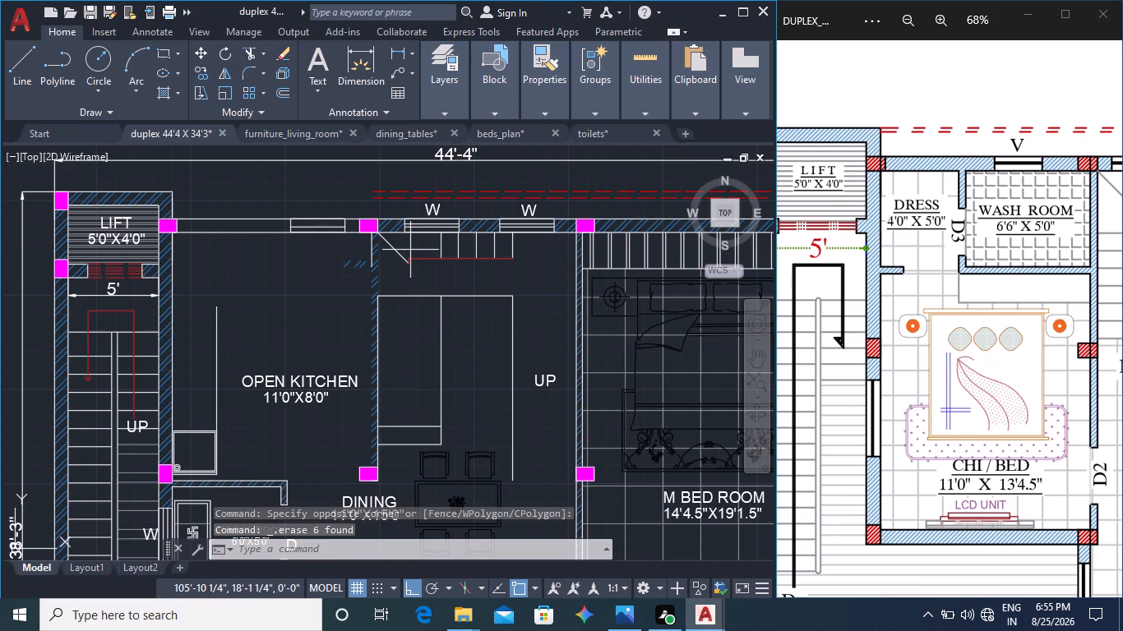
pyautogui.click(550, 450)
pyautogui.press('Delete')
# Delete the OPEN KITCHEN, DINING, POOJA ROOM and UP labels with the dining set, remaining stair lines and loose fixtures.
pyautogui.moveTo(526, 460); pyautogui.dragTo(527, 438, button='middle')
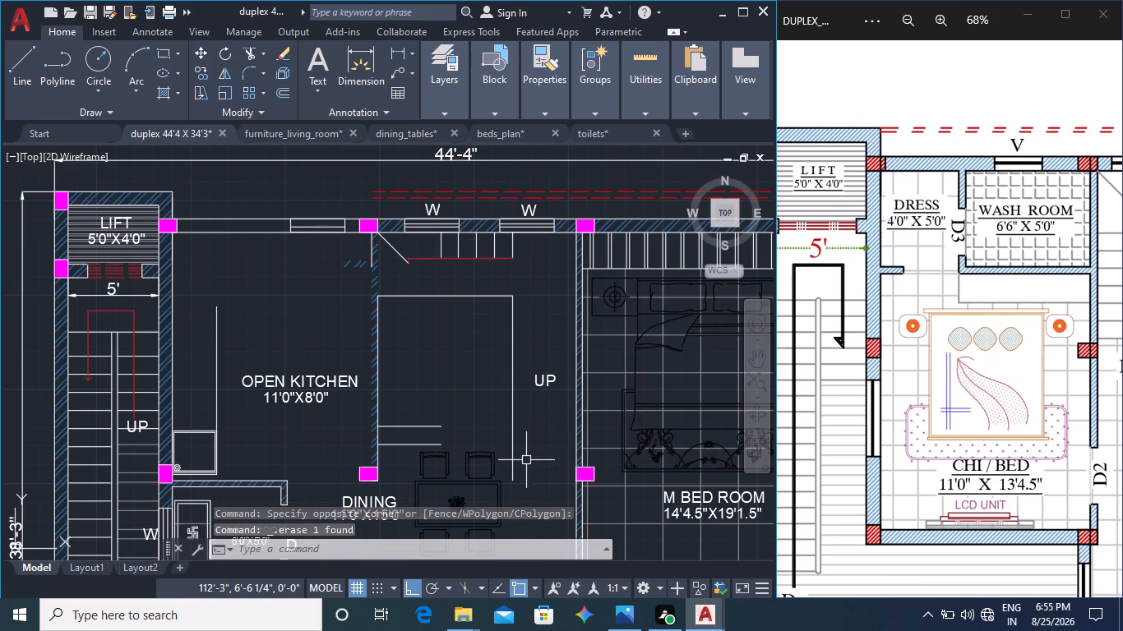
pyautogui.moveTo(527, 438); pyautogui.dragTo(546, 329, button='middle')
pyautogui.scroll(-1, 533, 391)
pyautogui.click(557, 419)
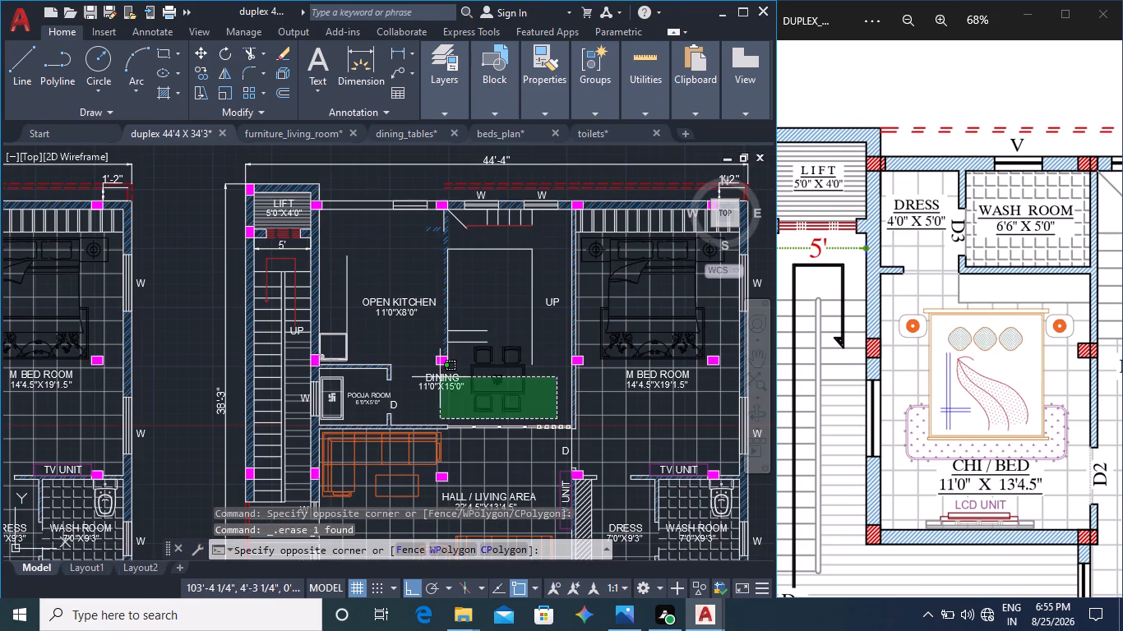
pyautogui.press('Escape')
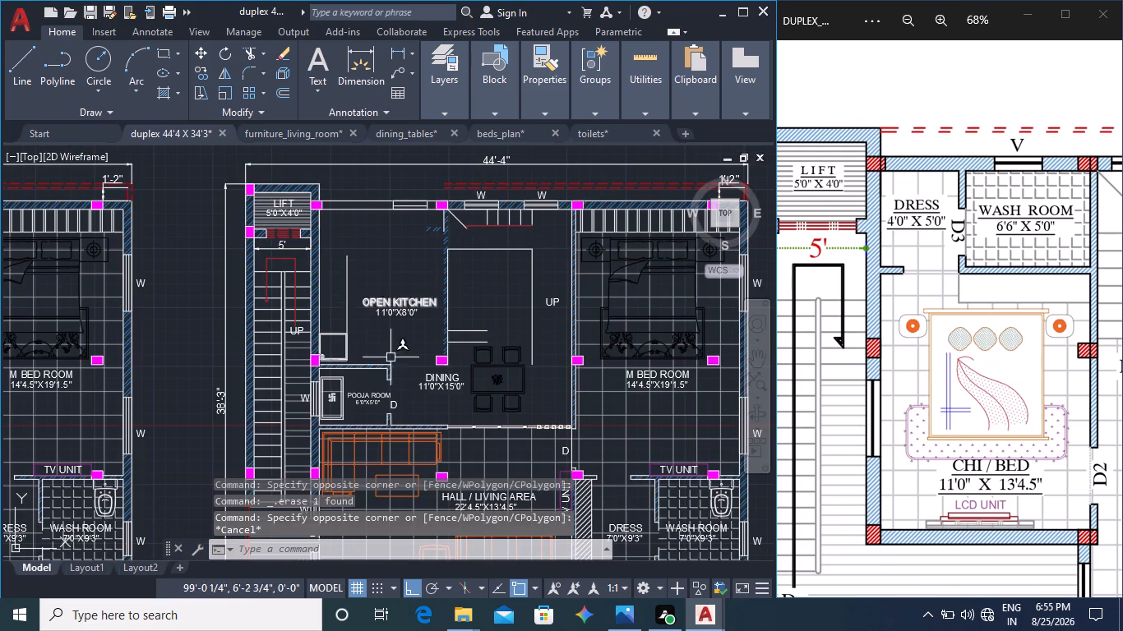
pyautogui.click(324, 216)
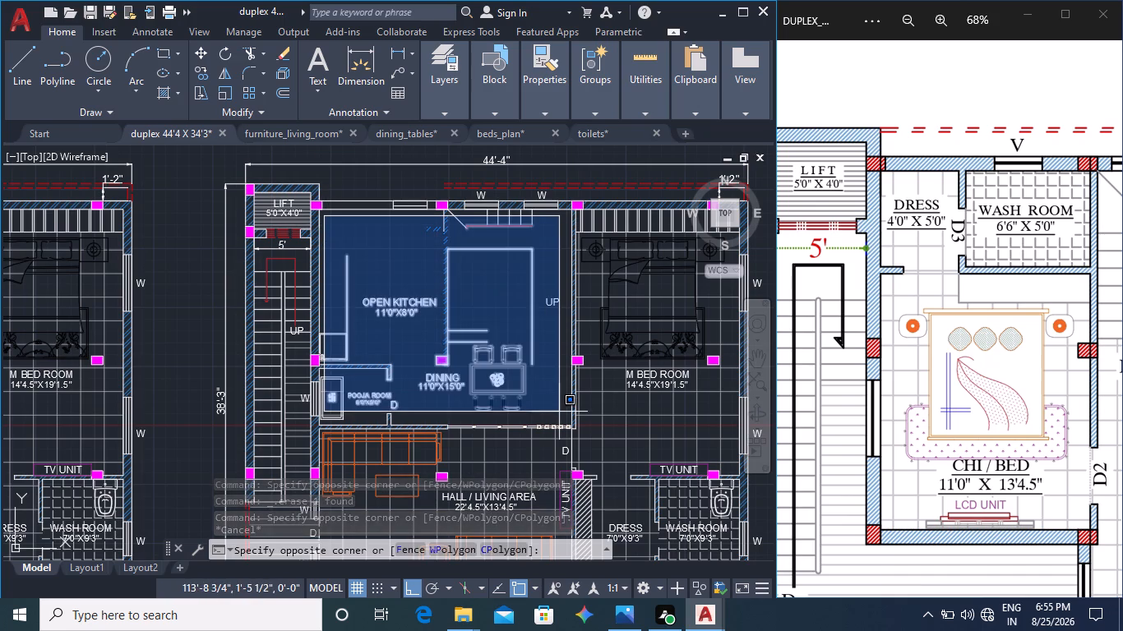
pyautogui.click(566, 421)
pyautogui.press('Delete')
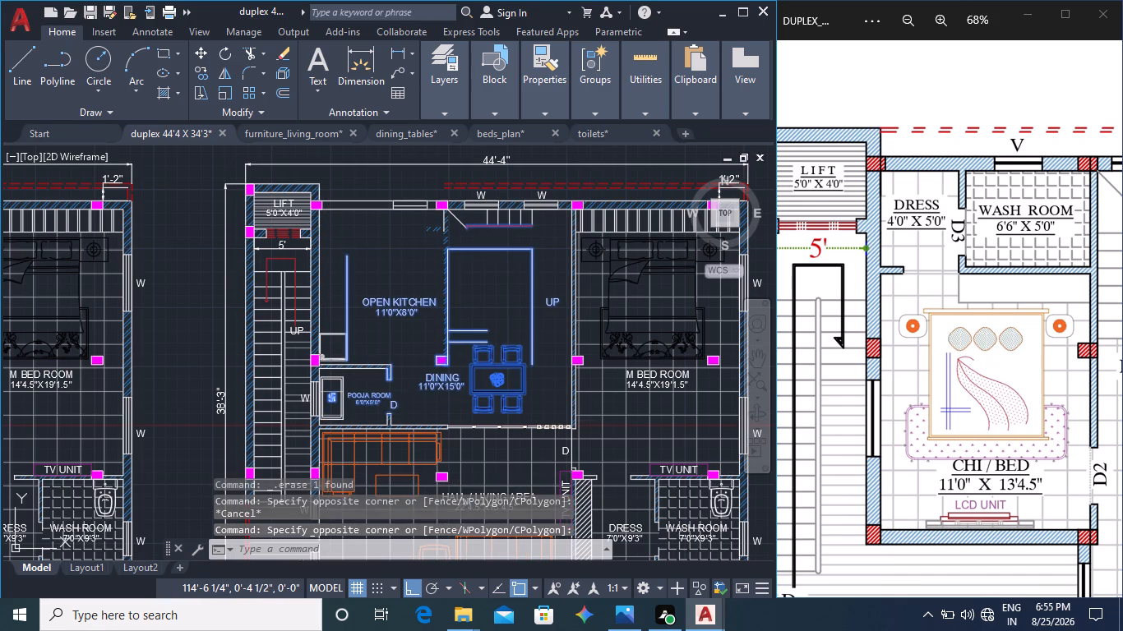
# Draw a short line along the staircase wall face below the column, across the end of the pooja room partition.
pyautogui.scroll(3, 386, 380)
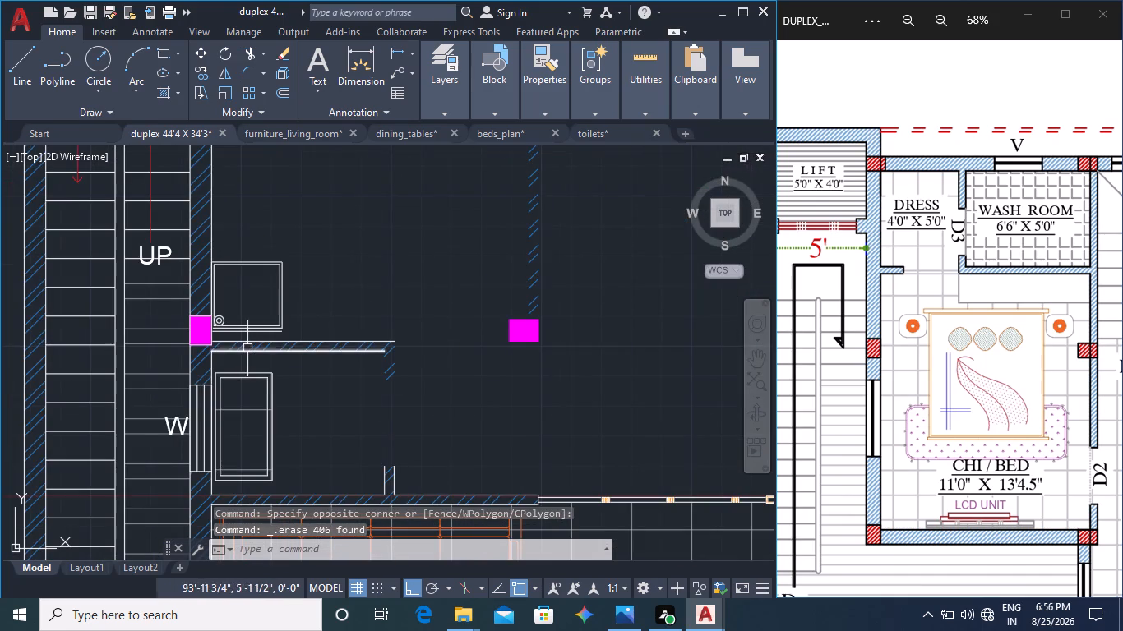
pyautogui.scroll(3, 225, 348)
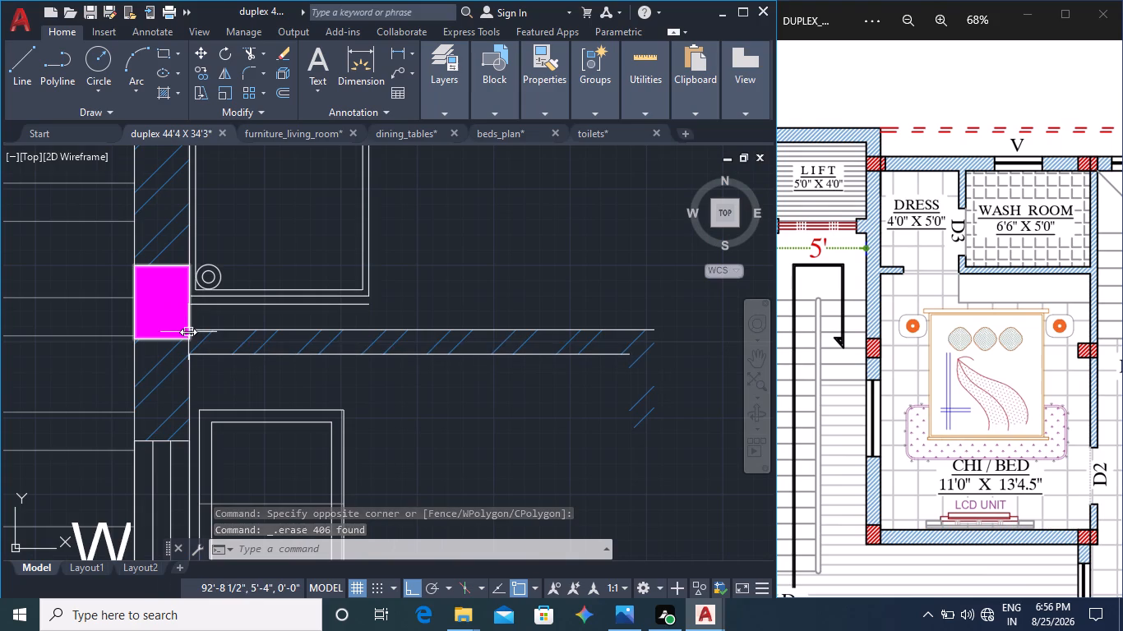
pyautogui.click(21, 76)
pyautogui.click(187, 329)
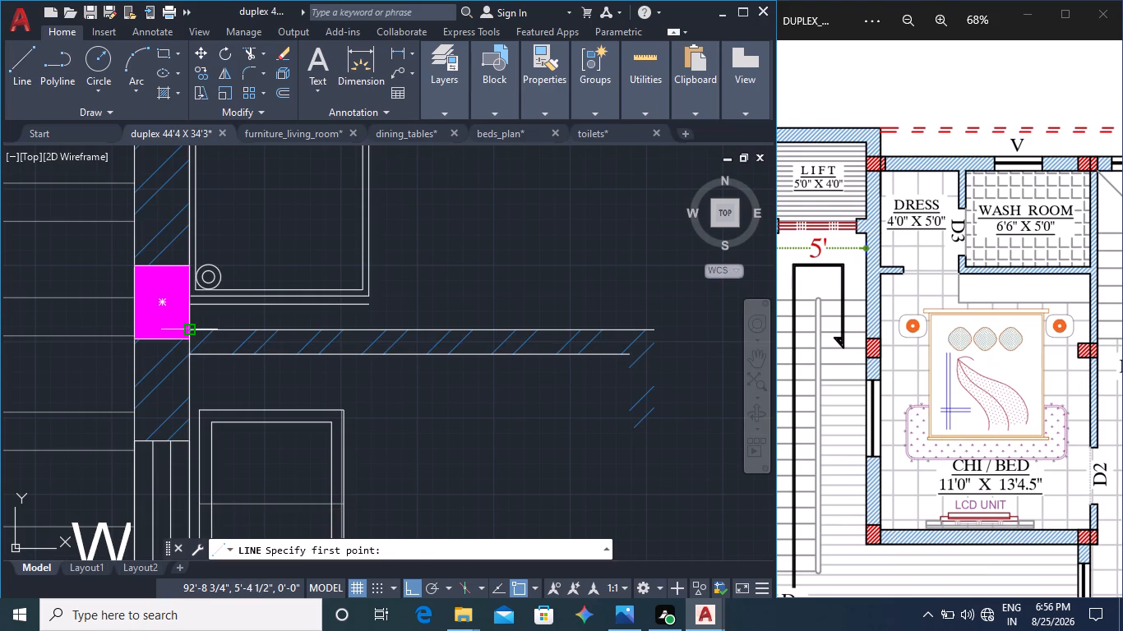
pyautogui.click(189, 358)
pyautogui.press('Escape')
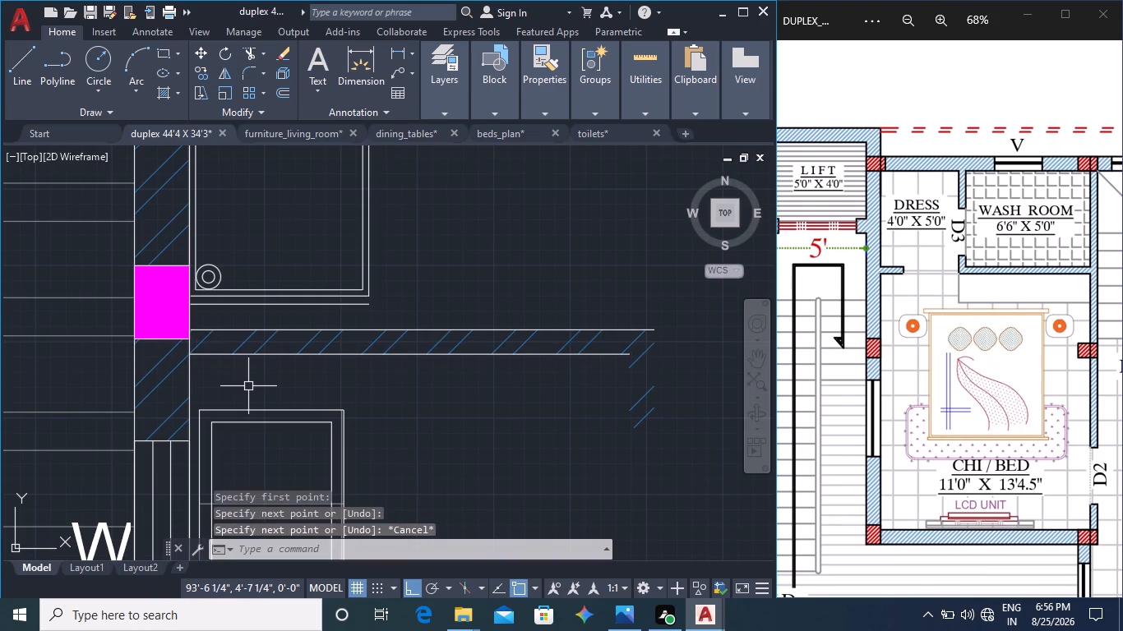
# Trim away the pooja room partition's wall lines and hatch, plus the horizontal edges of the kitchen sink above it.
pyautogui.write('TR')
pyautogui.press('Return')
pyautogui.click(229, 402)
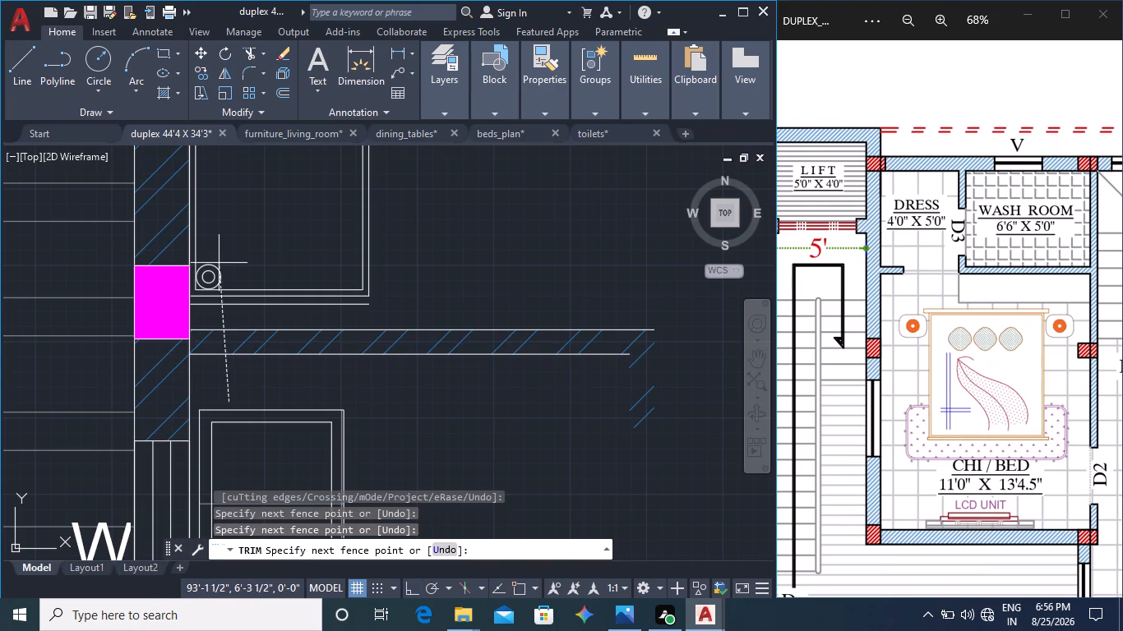
pyautogui.click(229, 217)
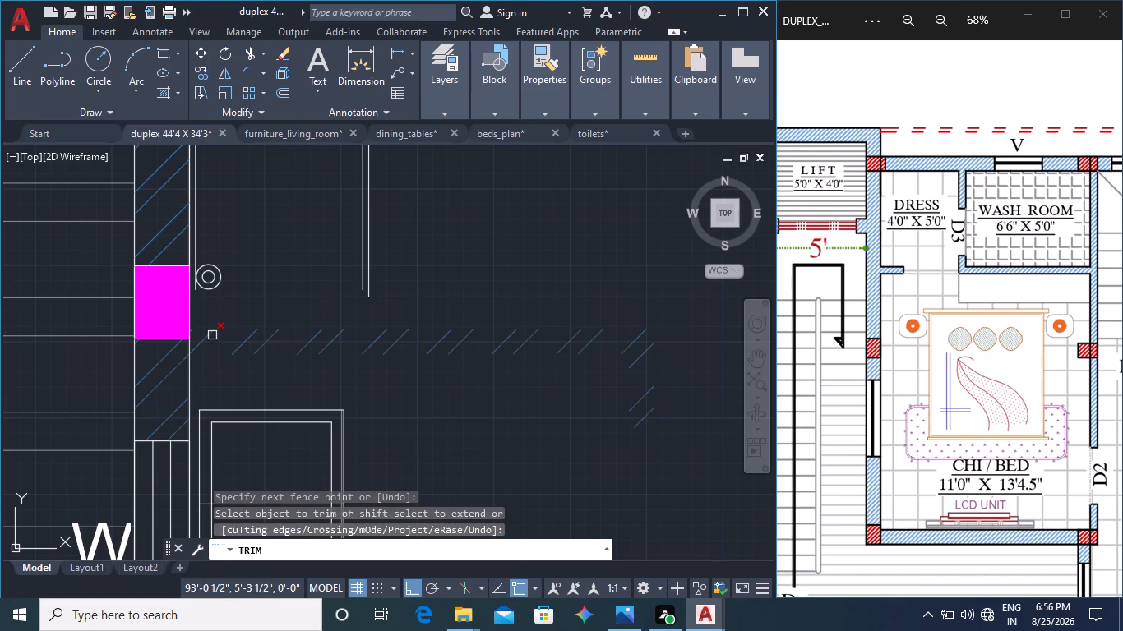
pyautogui.click(212, 335)
# Trim away the outlines of the pooja unit beside the window in the former POOJA ROOM.
pyautogui.moveTo(289, 431); pyautogui.dragTo(298, 304, button='middle')
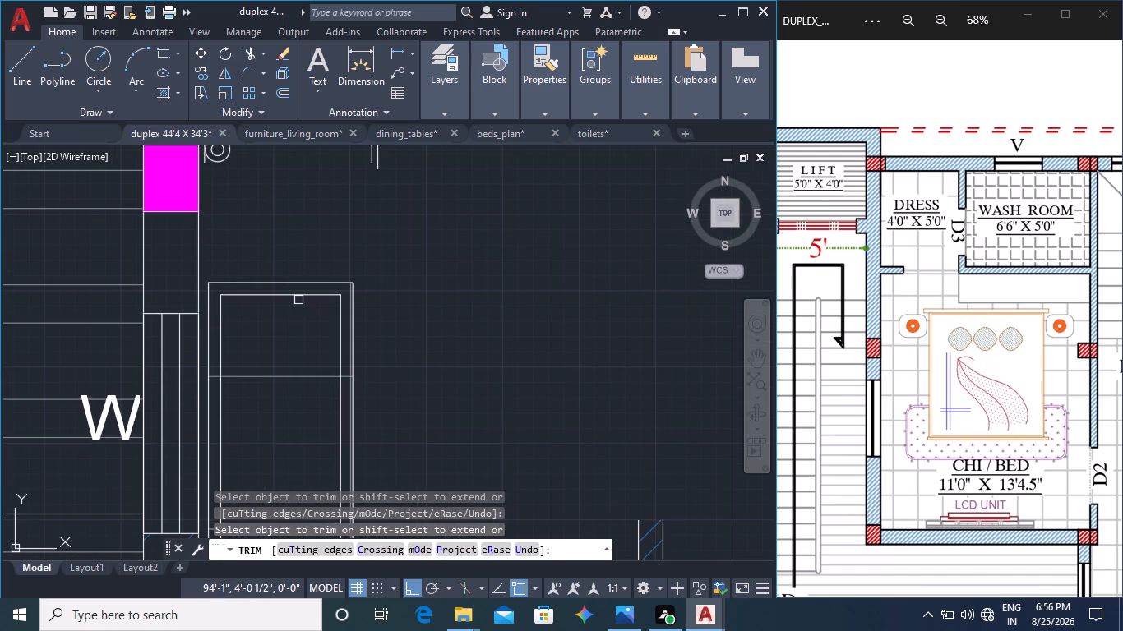
pyautogui.click(265, 214)
pyautogui.moveTo(324, 476); pyautogui.dragTo(324, 269, button='middle')
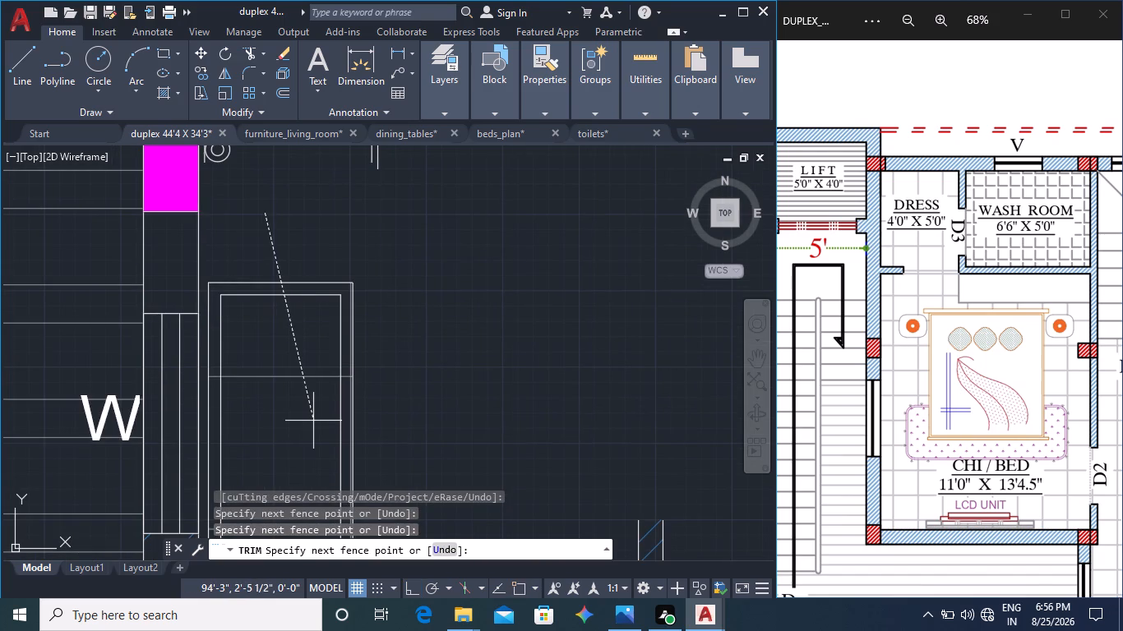
pyautogui.click(339, 364)
pyautogui.click(409, 325)
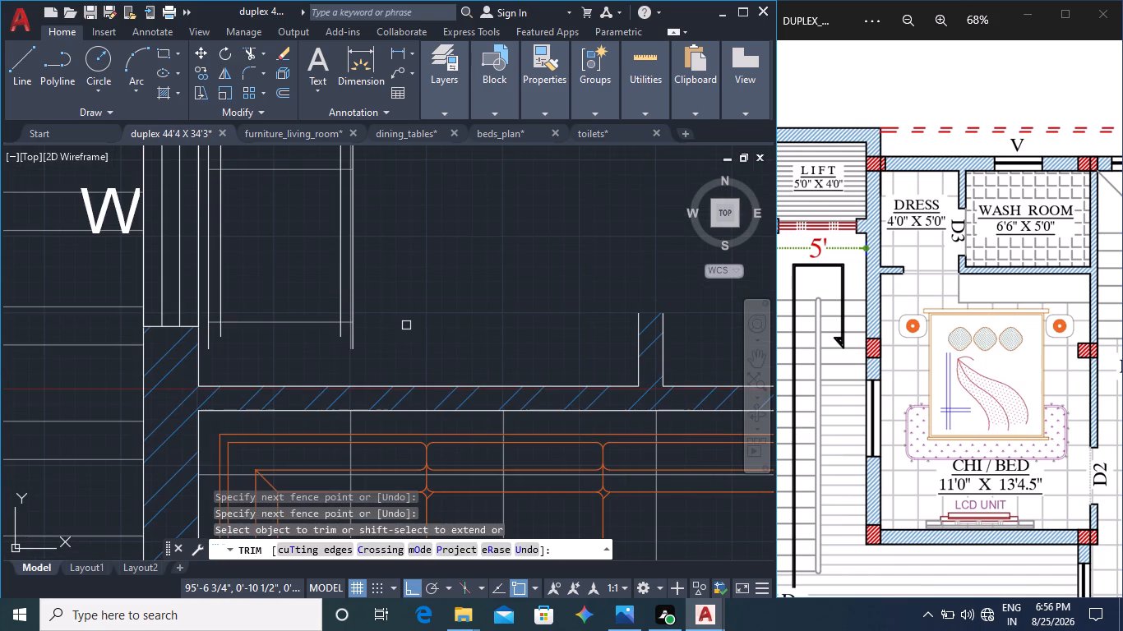
pyautogui.click(201, 291)
pyautogui.click(282, 353)
pyautogui.click(298, 288)
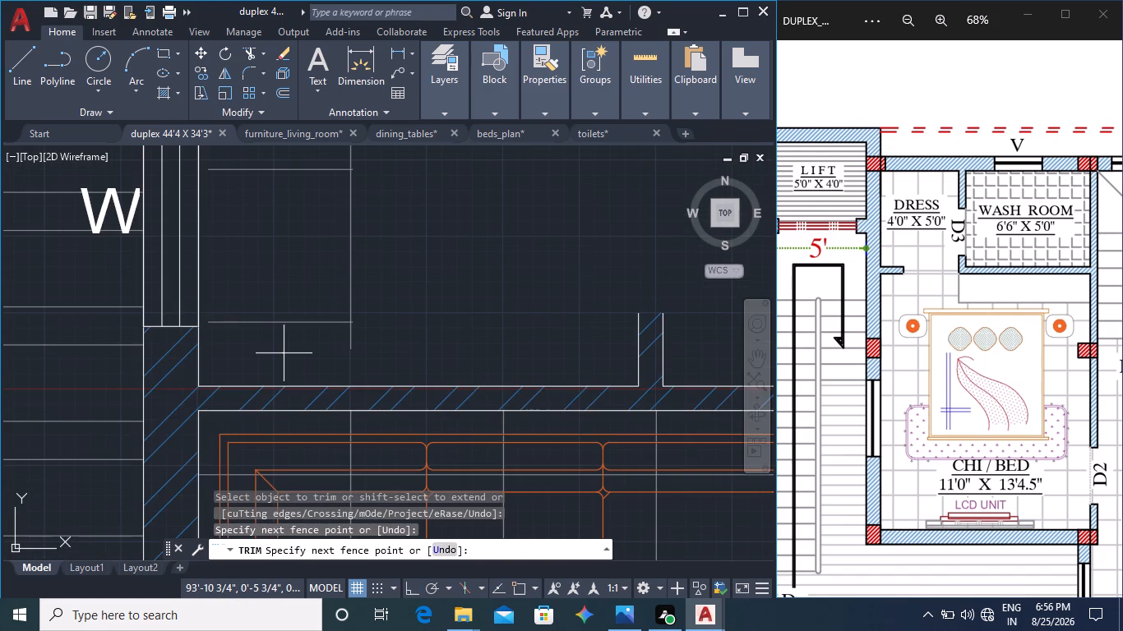
pyautogui.click(319, 325)
# Trim away the short partition stub above the hall's north wall, the wall's hatch, and the wall's upper face line.
pyautogui.scroll(-1, 353, 321)
pyautogui.moveTo(424, 332); pyautogui.dragTo(312, 263, button='middle')
pyautogui.click(477, 271)
pyautogui.click(363, 267)
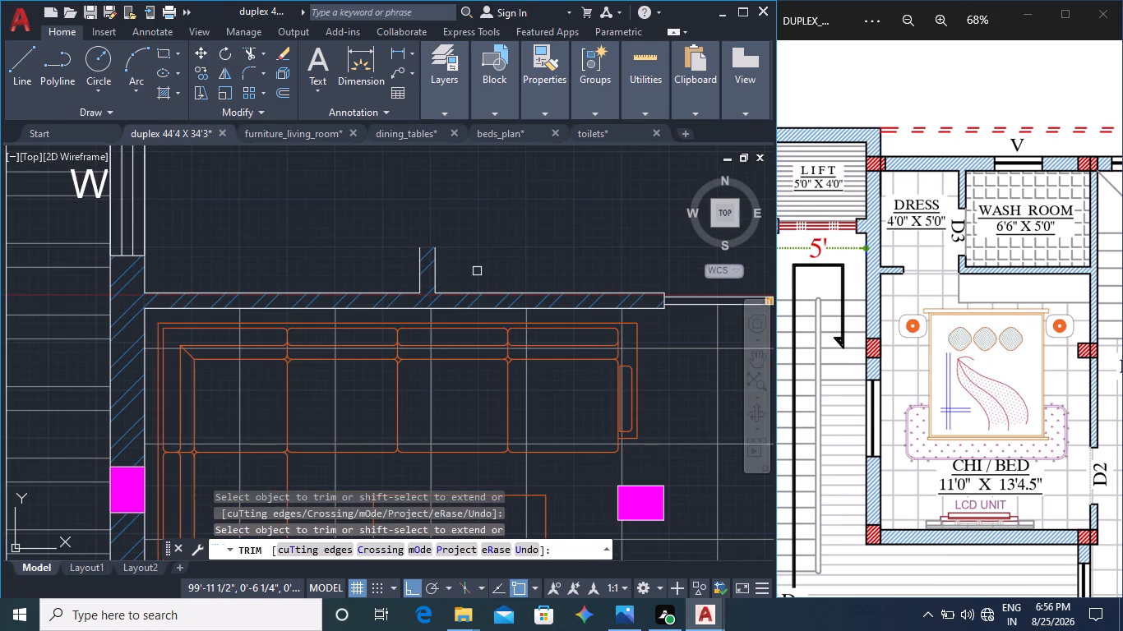
pyautogui.click(430, 266)
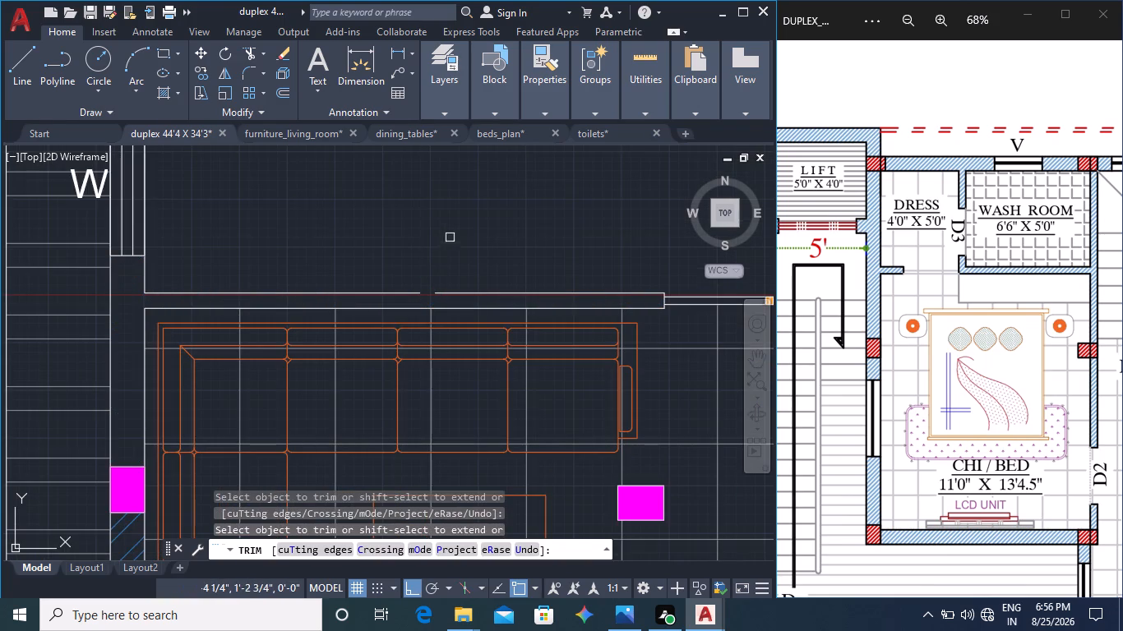
pyautogui.moveTo(451, 237); pyautogui.dragTo(319, 316, button='middle')
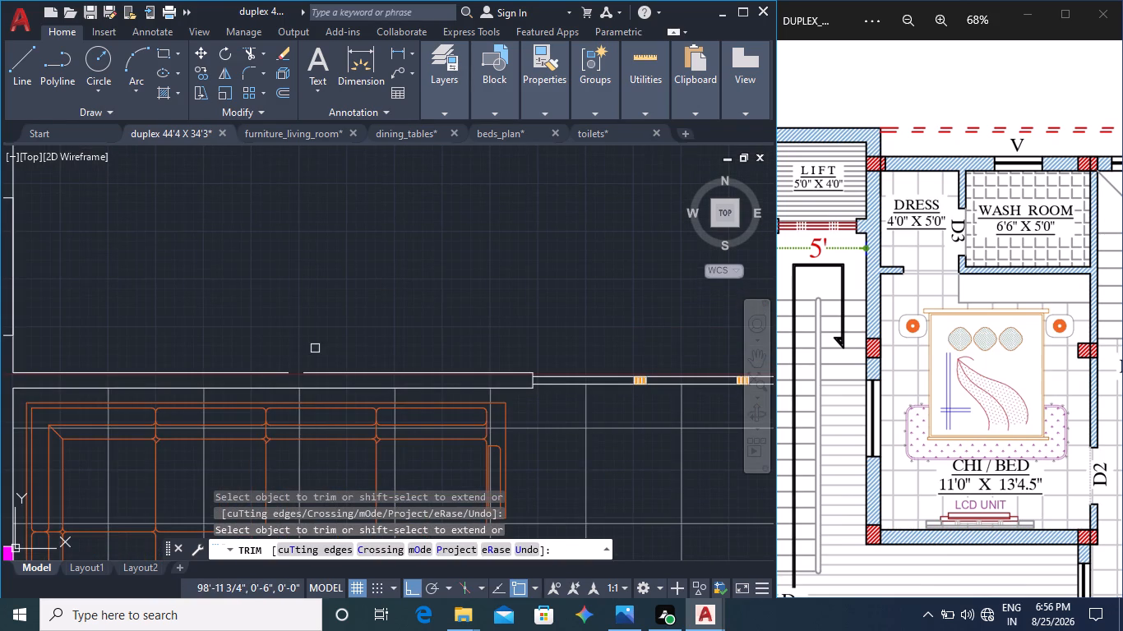
pyautogui.click(286, 369)
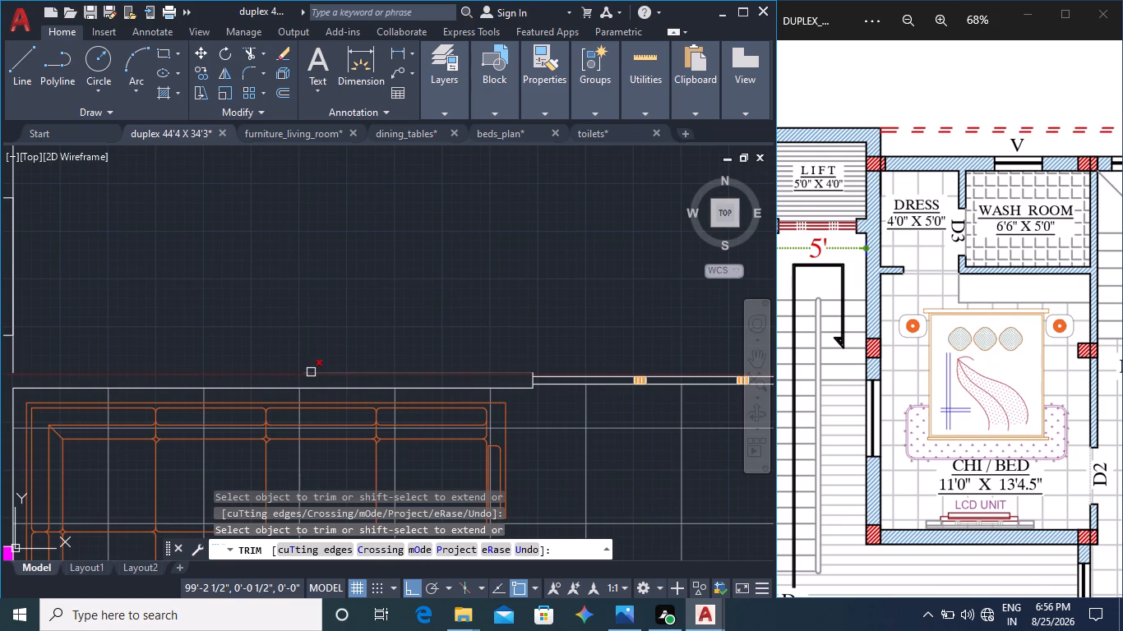
pyautogui.click(311, 372)
pyautogui.moveTo(286, 350); pyautogui.dragTo(342, 334, button='middle')
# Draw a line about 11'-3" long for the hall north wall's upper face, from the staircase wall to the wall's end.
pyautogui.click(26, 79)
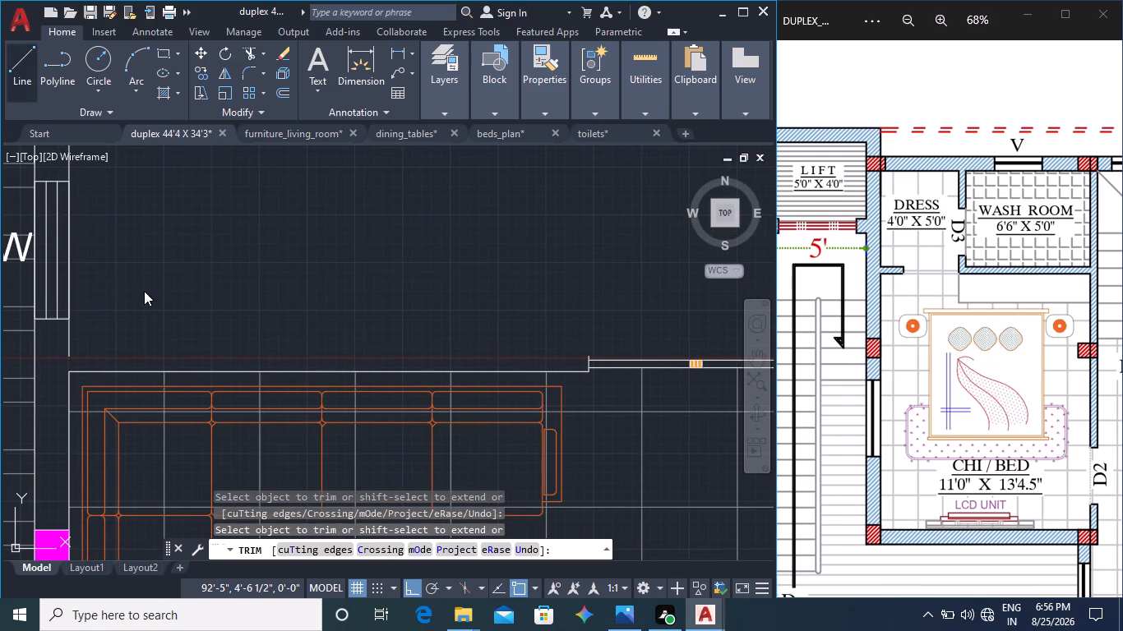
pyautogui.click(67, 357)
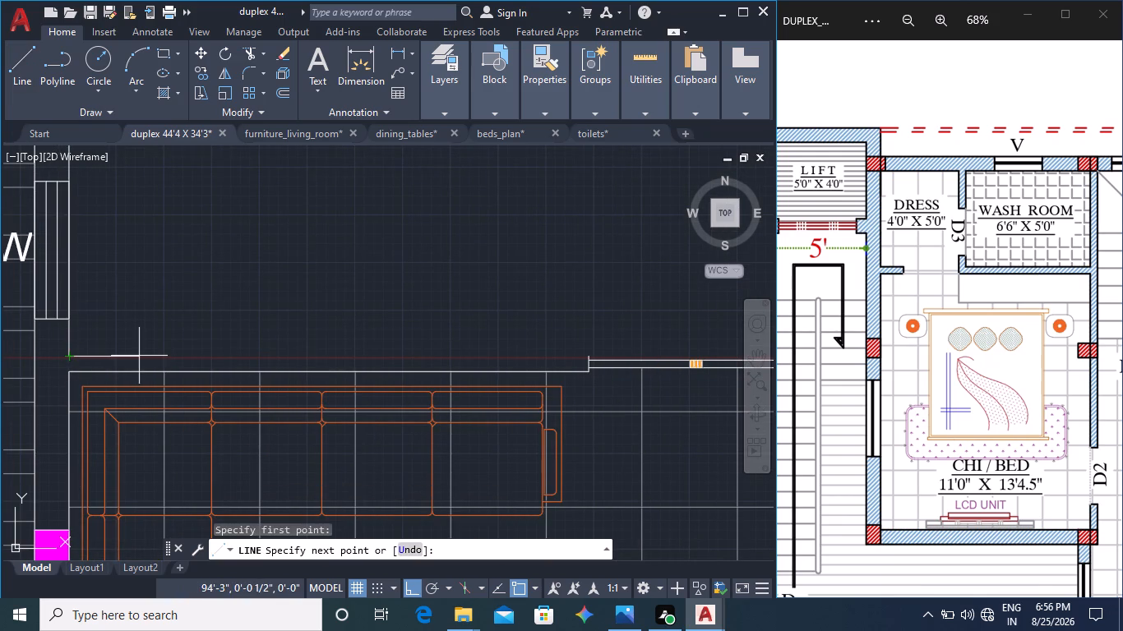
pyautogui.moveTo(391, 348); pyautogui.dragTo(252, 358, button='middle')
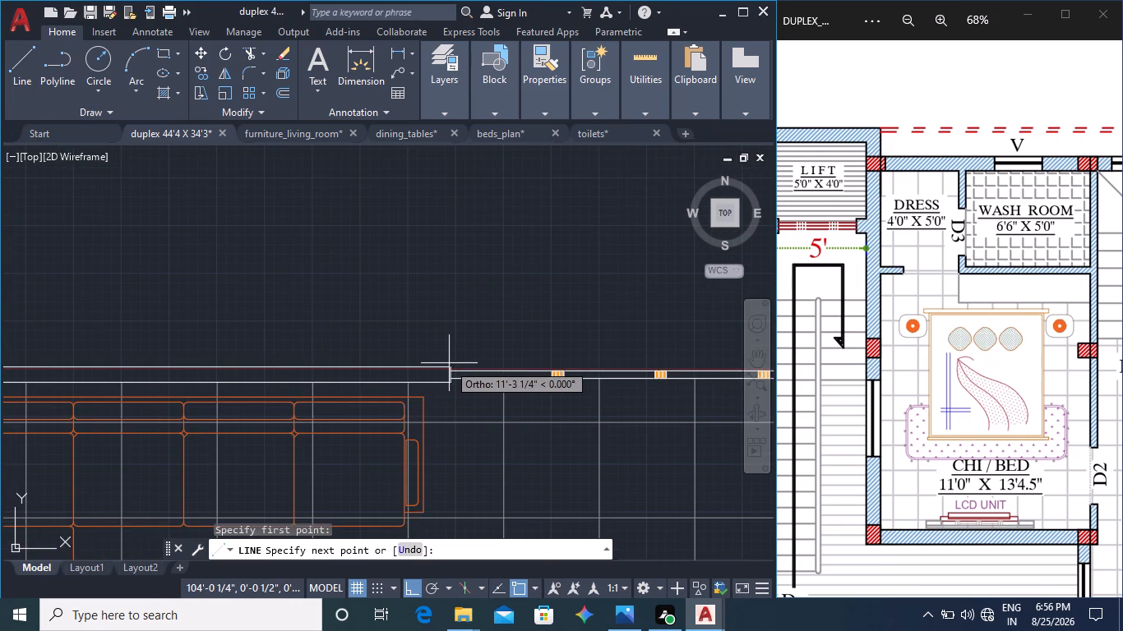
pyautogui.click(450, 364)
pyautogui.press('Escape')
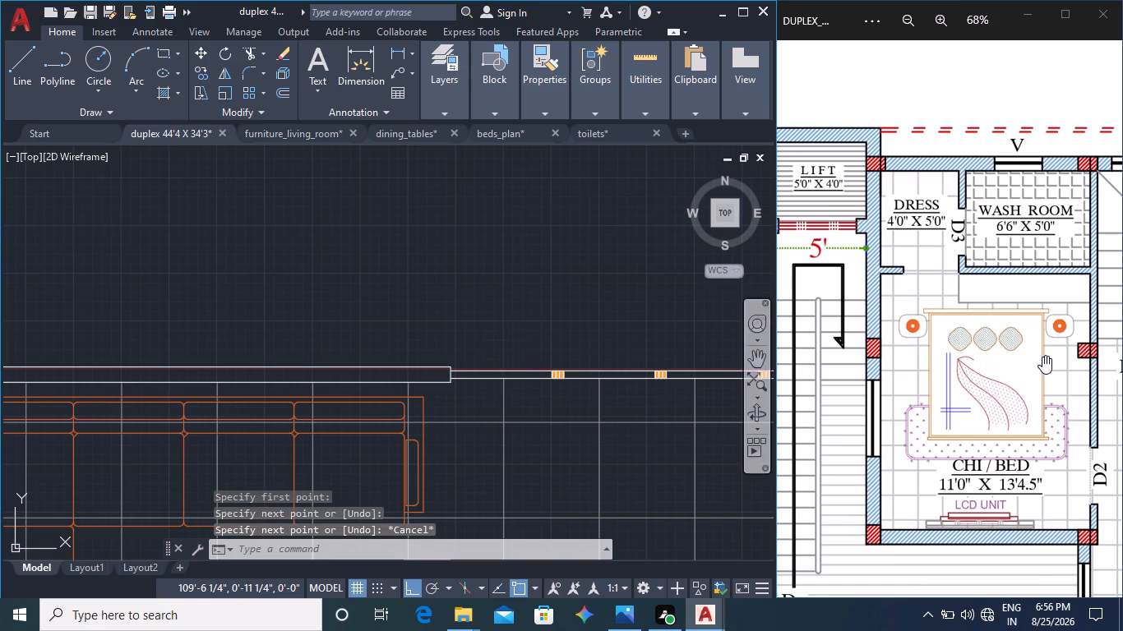
# Examine the reference DUPLEX THIRD FLOOR plan around the CHI / BED, FAMILY LOUNGE and BALCONY areas.
pyautogui.middleClick(1042, 356)
pyautogui.scroll(-1, 1034, 363)
pyautogui.scroll(-2, 946, 407)
pyautogui.moveTo(986, 423); pyautogui.dragTo(891, 256, button='middle')
pyautogui.moveTo(1001, 311); pyautogui.dragTo(995, 309, button='middle')
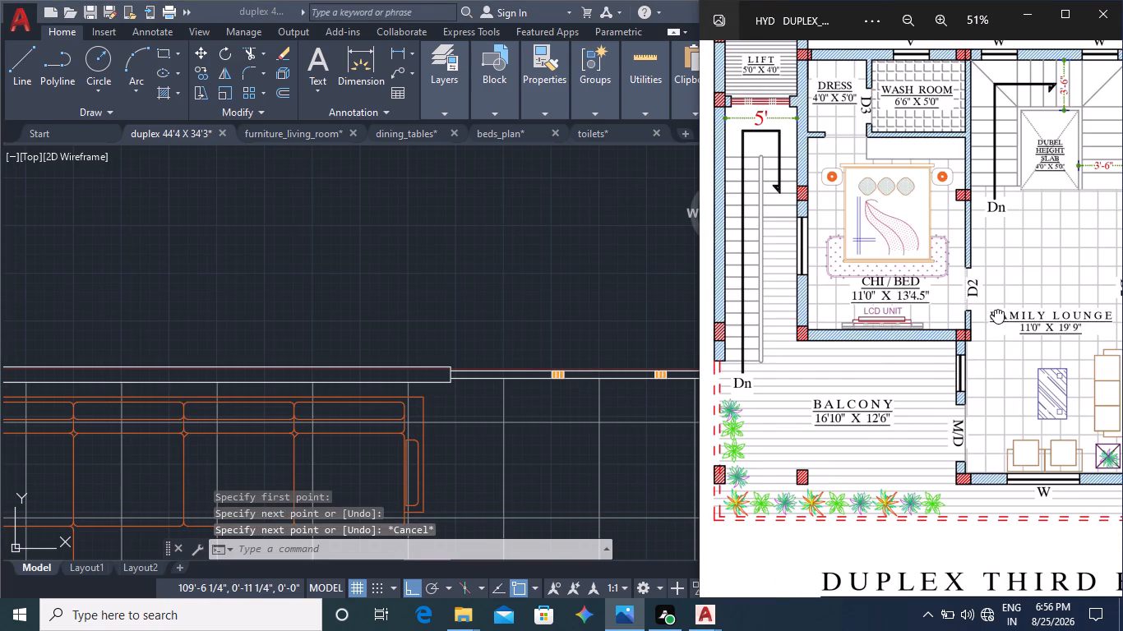
pyautogui.moveTo(995, 309); pyautogui.dragTo(870, 283, button='middle')
pyautogui.scroll(-1, 931, 301)
pyautogui.middleClick(480, 306)
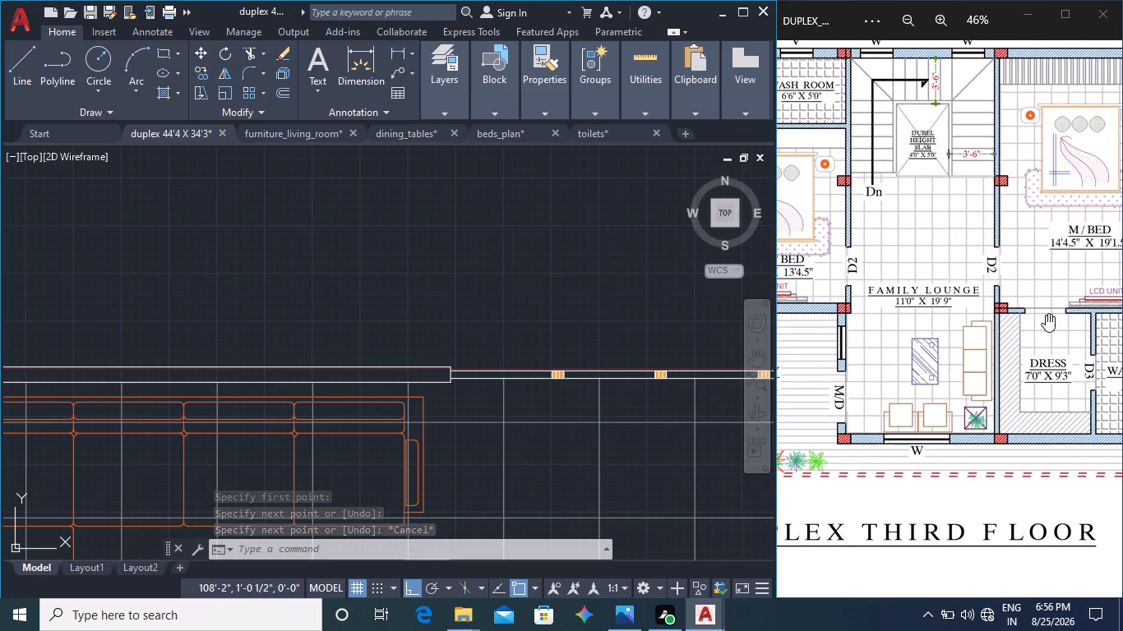
pyautogui.scroll(-2, 968, 340)
pyautogui.moveTo(929, 377); pyautogui.dragTo(980, 359, button='middle')
pyautogui.moveTo(923, 382); pyautogui.dragTo(959, 362, button='middle')
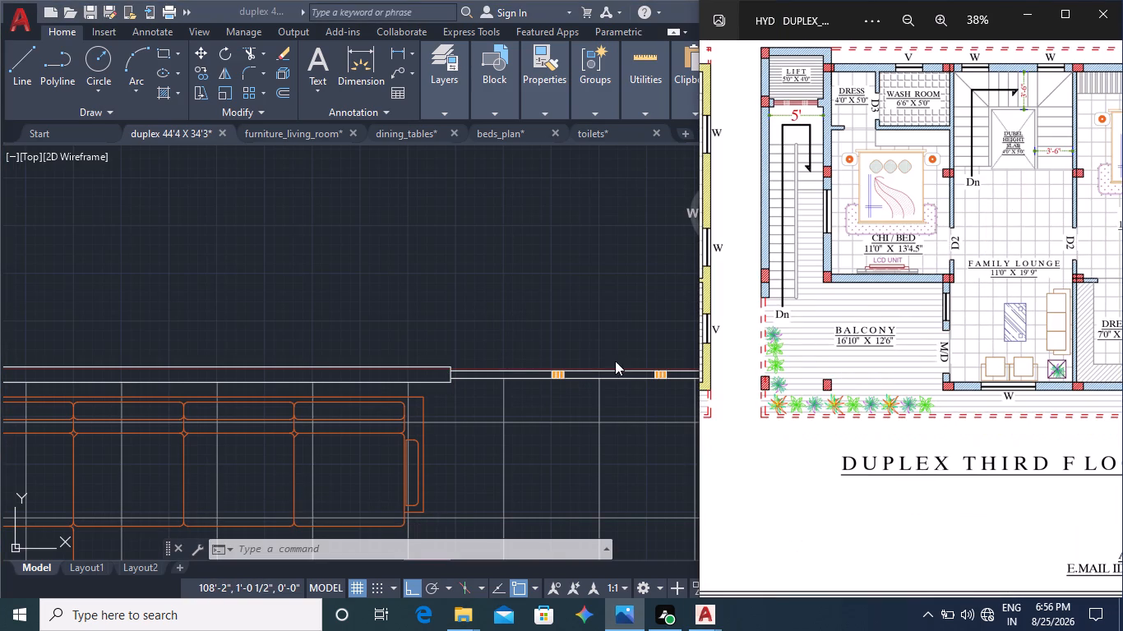
# Delete the floor tile hatch covering the HALL / LIVING AREA, M BED ROOM and DRESS in the copied plan.
pyautogui.scroll(-2, 529, 315)
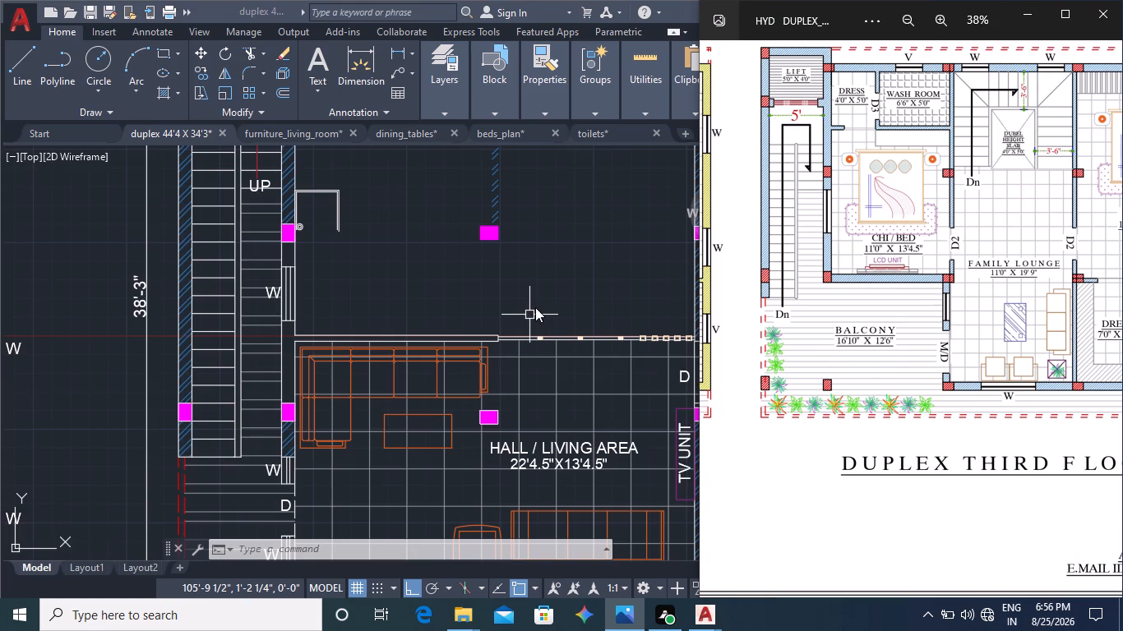
pyautogui.moveTo(516, 408); pyautogui.dragTo(496, 343, button='middle')
pyautogui.moveTo(492, 393); pyautogui.dragTo(479, 297, button='middle')
pyautogui.moveTo(509, 390); pyautogui.dragTo(503, 330, button='middle')
pyautogui.scroll(-1, 534, 398)
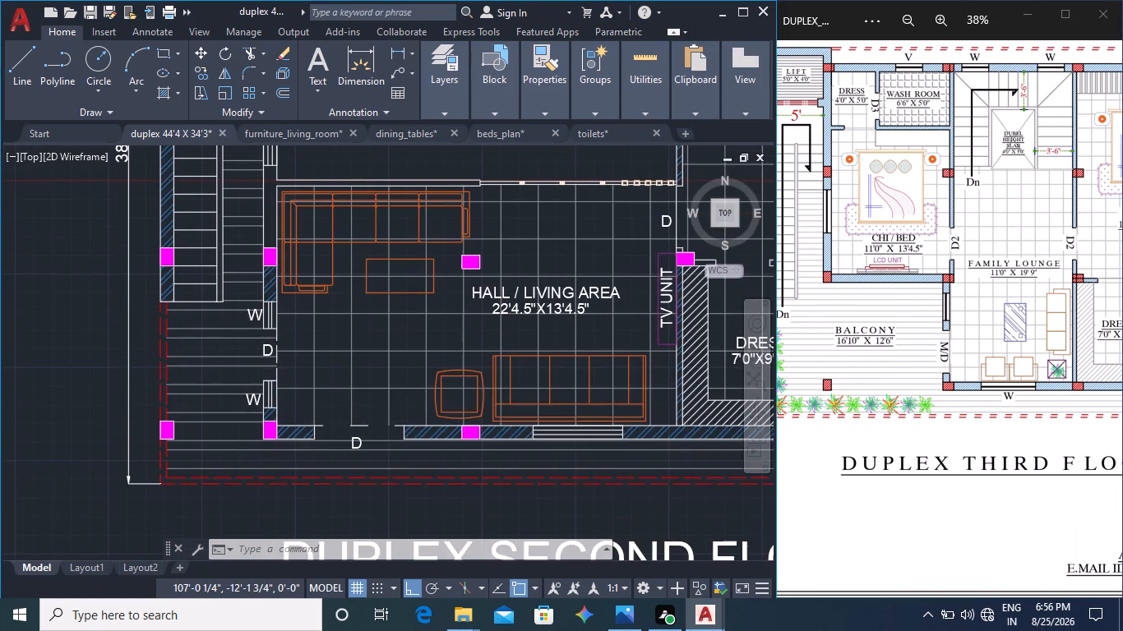
pyautogui.moveTo(538, 374); pyautogui.dragTo(512, 472, button='middle')
pyautogui.moveTo(520, 461); pyautogui.dragTo(525, 380, button='middle')
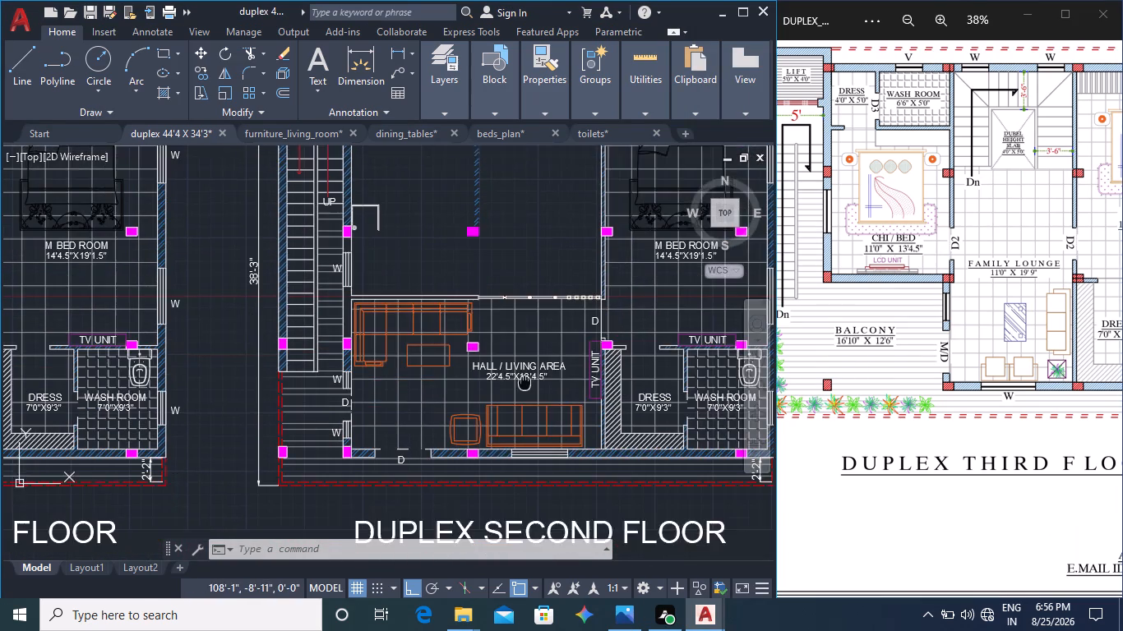
pyautogui.click(528, 320)
pyautogui.press('Delete')
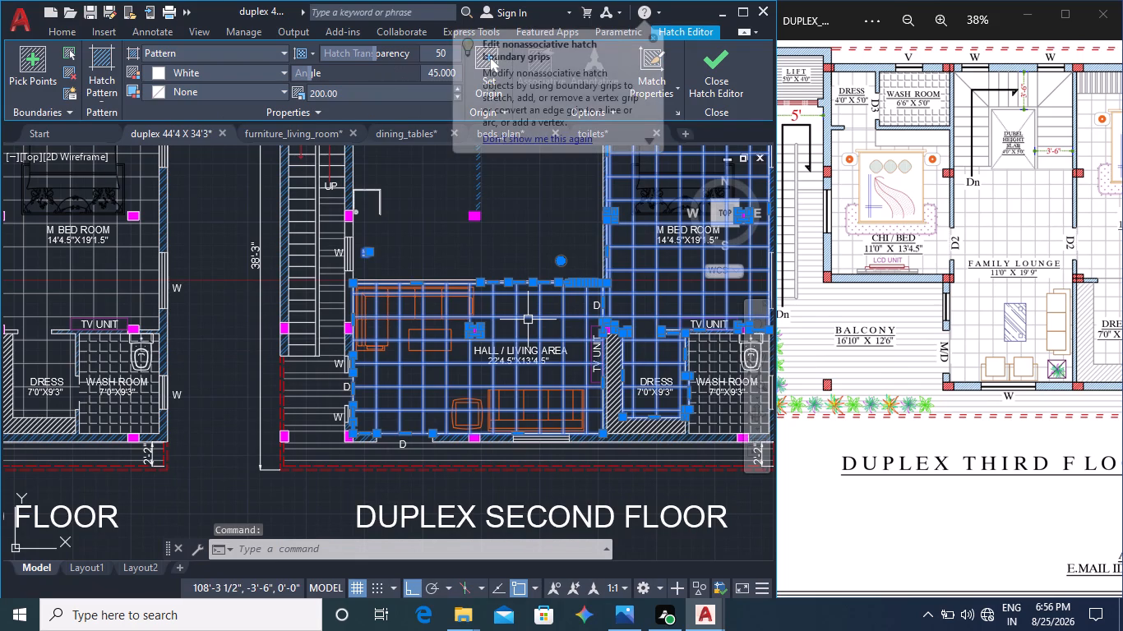
# Delete the L-shaped sofa and centre table from the hall, together with the wall lines directly above the sofa.
pyautogui.click(446, 380)
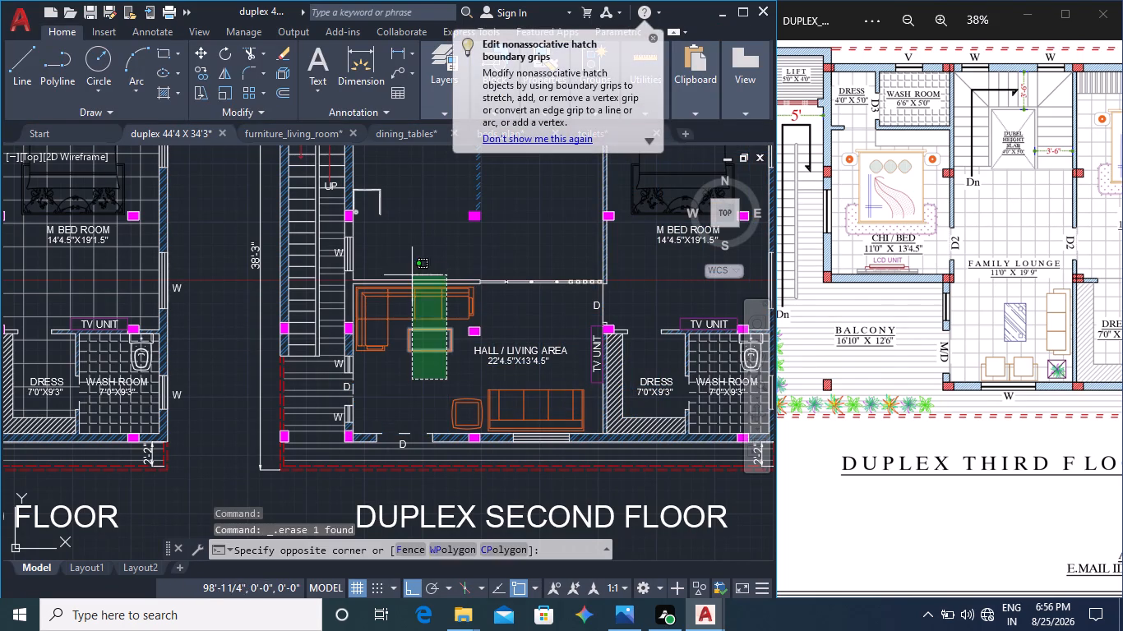
pyautogui.click(408, 263)
pyautogui.press('Delete')
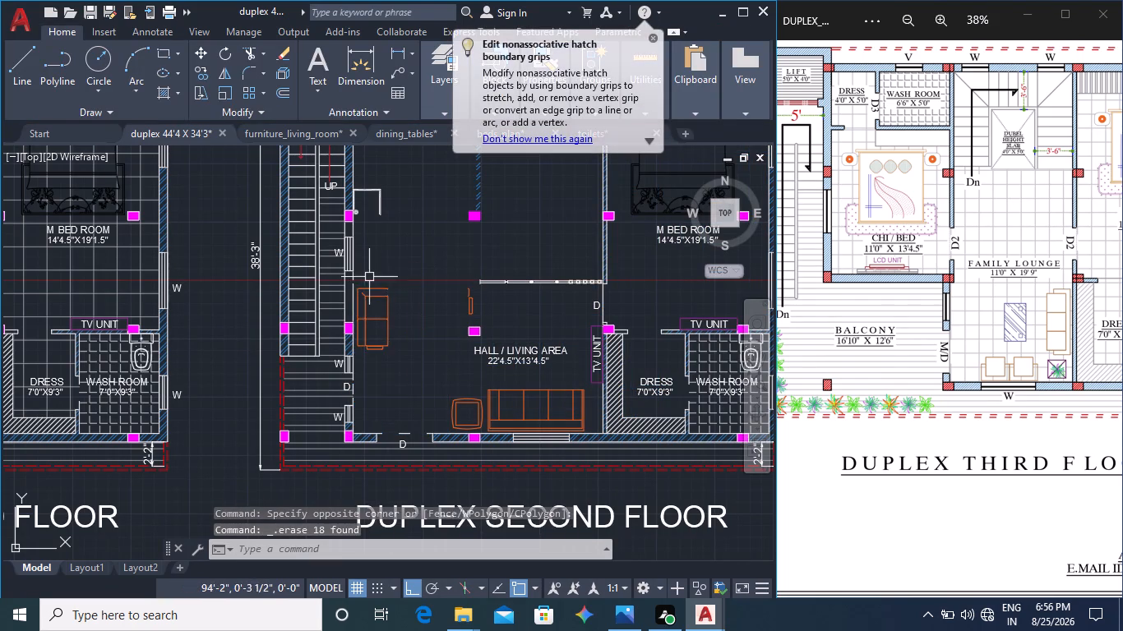
pyautogui.scroll(4, 369, 277)
pyautogui.moveTo(330, 301); pyautogui.dragTo(345, 210, button='middle')
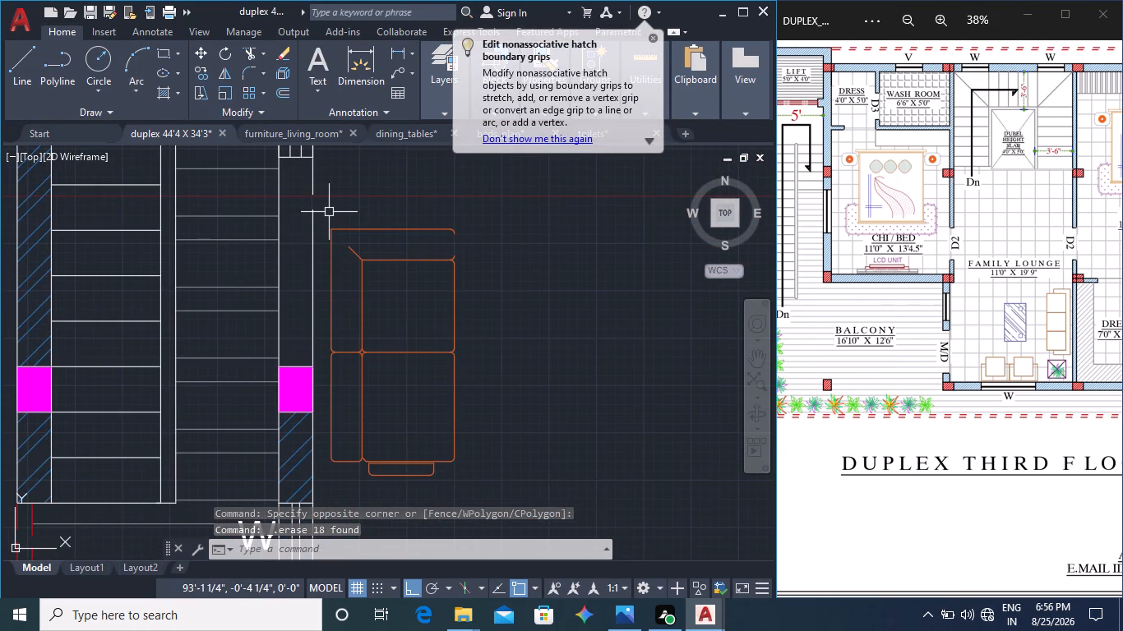
pyautogui.click(322, 212)
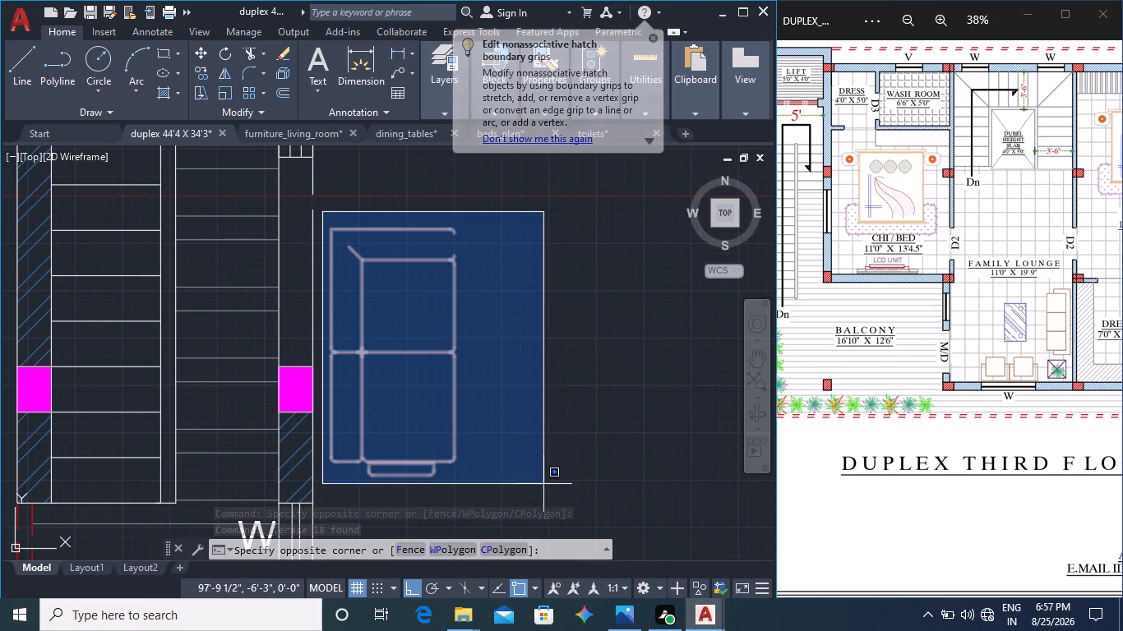
pyautogui.click(544, 487)
pyautogui.press('Delete')
pyautogui.scroll(-2, 548, 472)
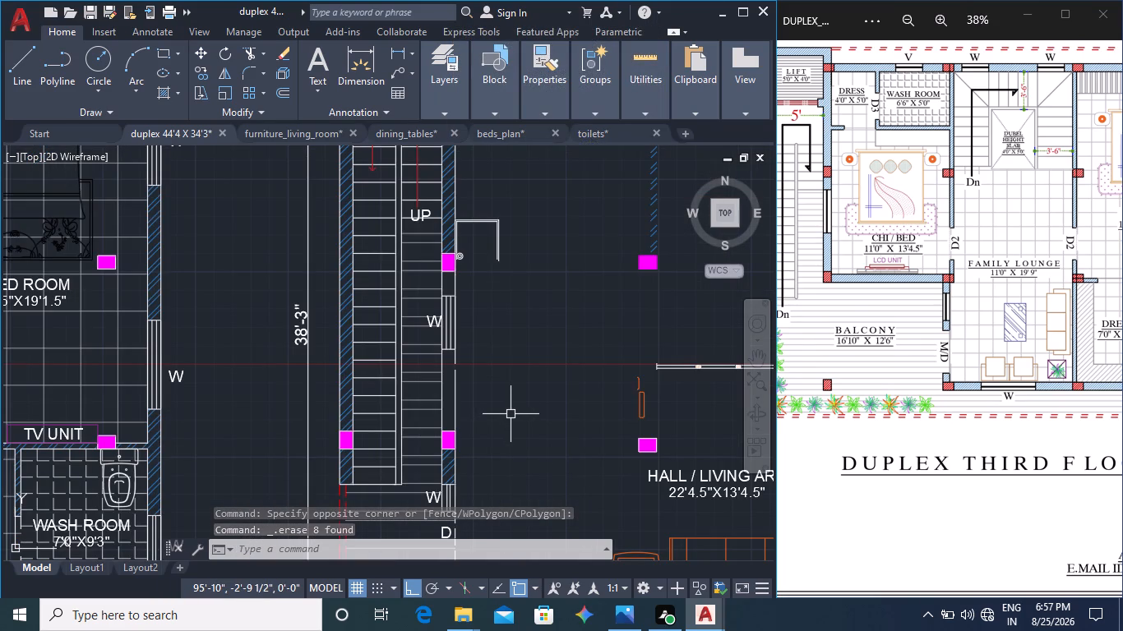
# Delete the HALL / LIVING AREA label, the three-seat sofa, armchair, sofa armrest remnants and screen partition lines.
pyautogui.moveTo(519, 421); pyautogui.dragTo(428, 311, button='middle')
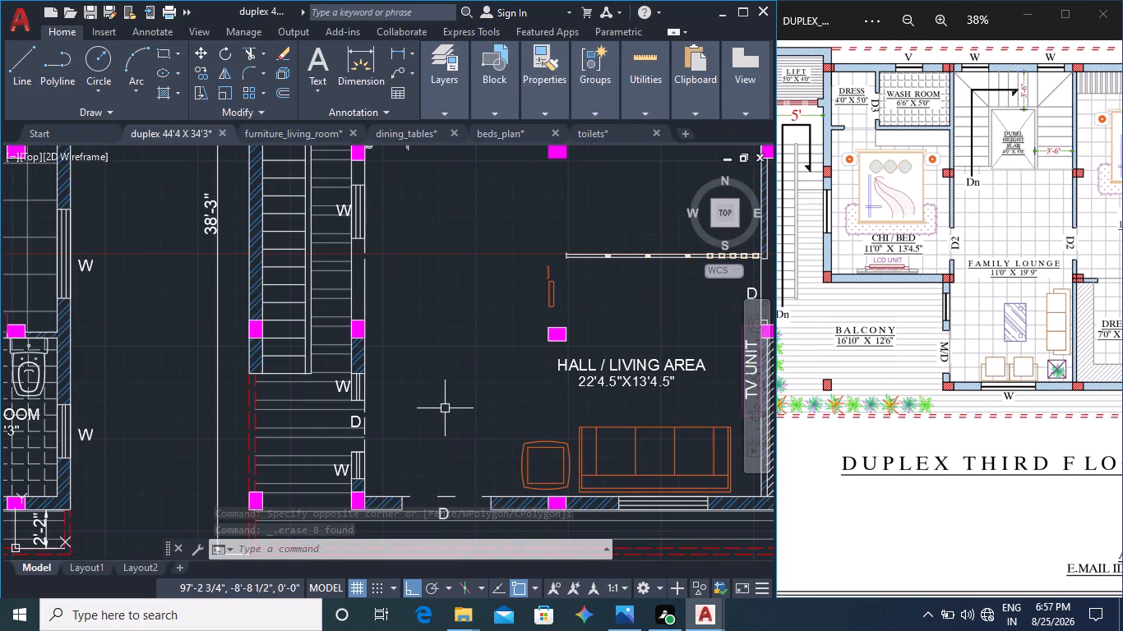
pyautogui.click(474, 241)
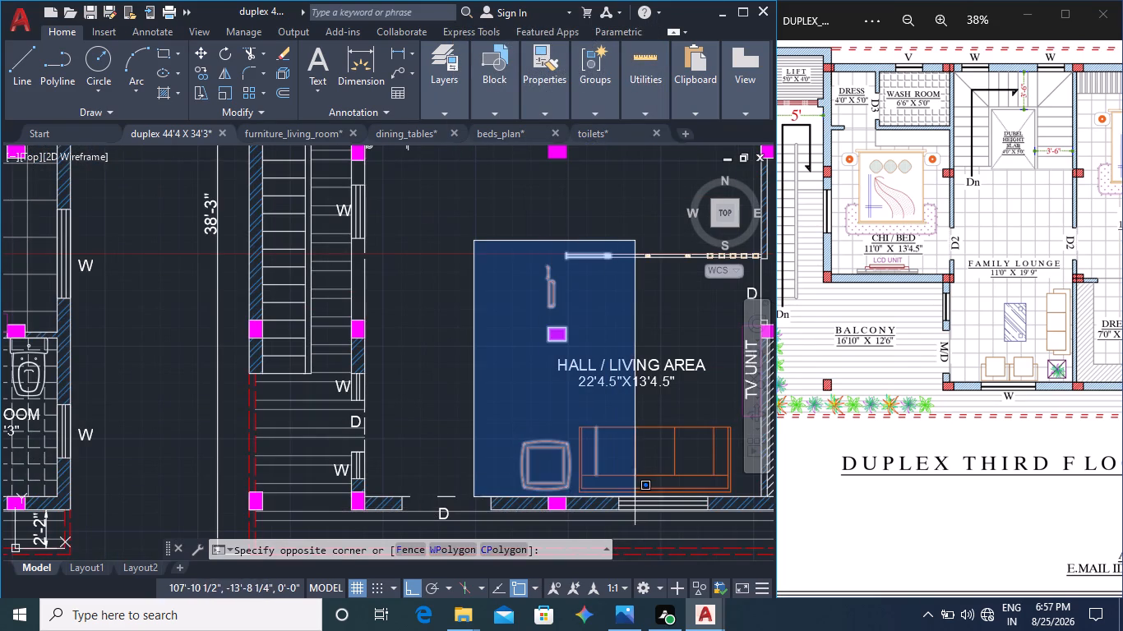
pyautogui.moveTo(642, 491); pyautogui.dragTo(520, 454, button='middle')
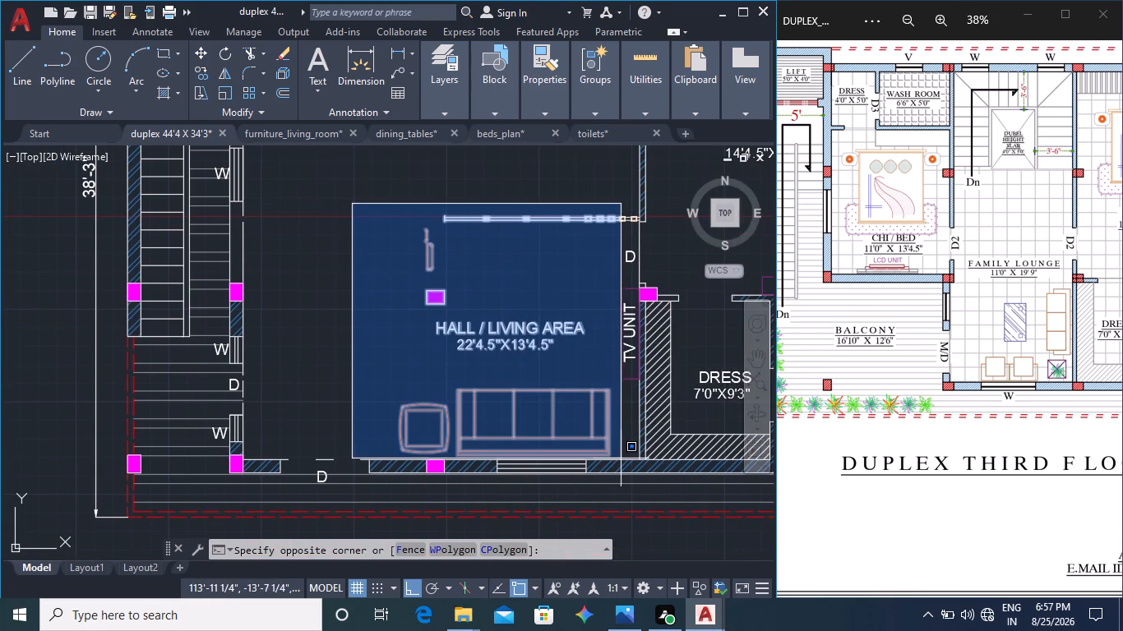
pyautogui.click(622, 459)
pyautogui.press('Delete')
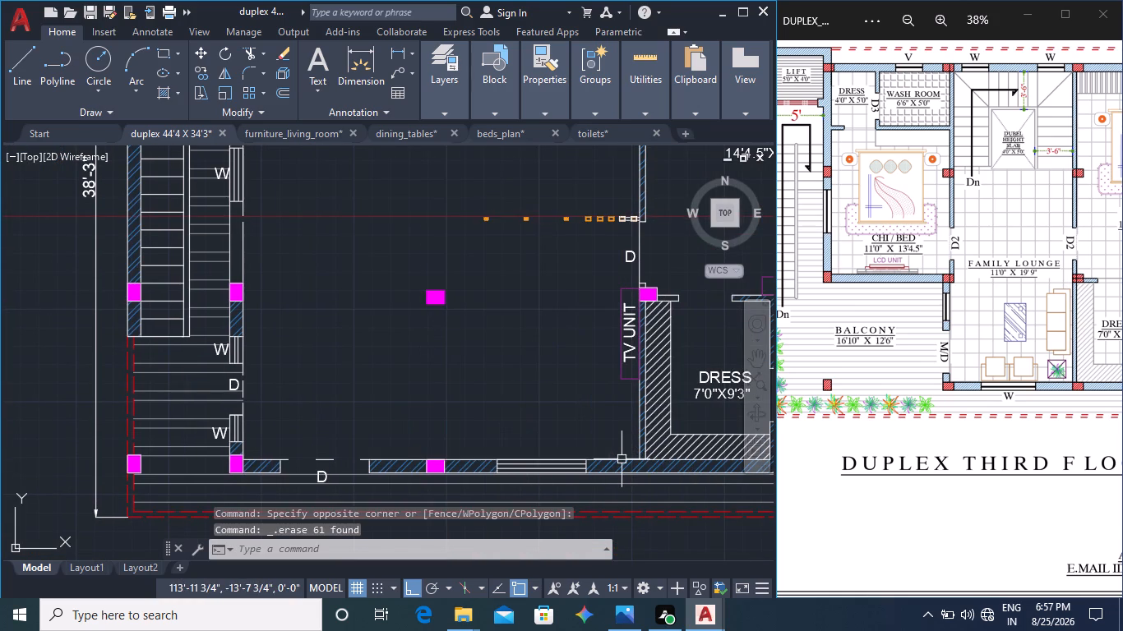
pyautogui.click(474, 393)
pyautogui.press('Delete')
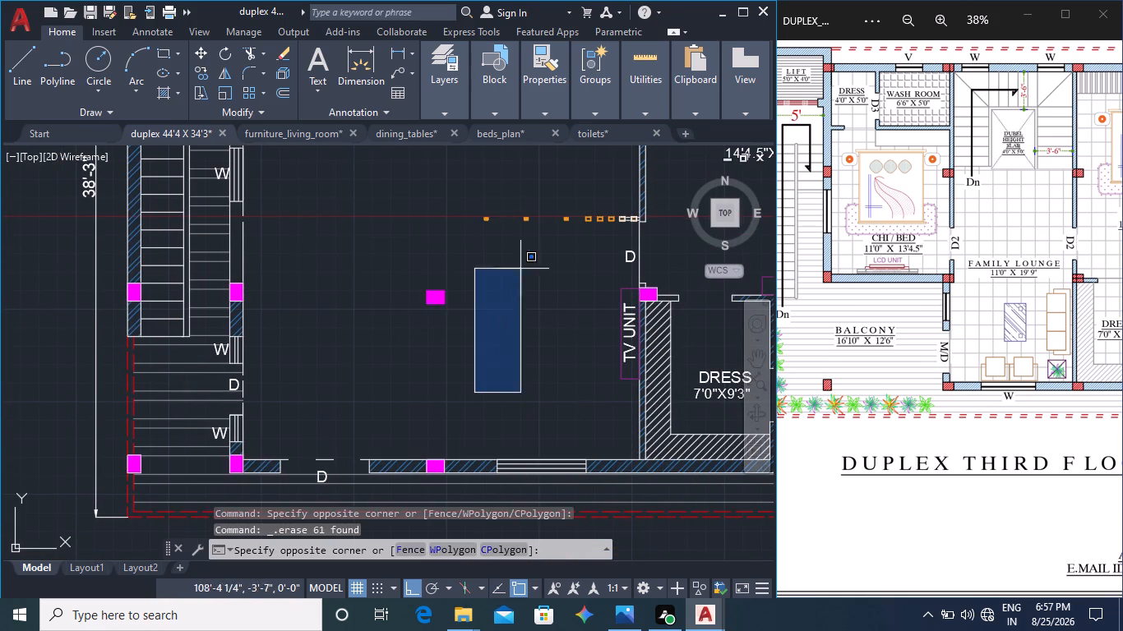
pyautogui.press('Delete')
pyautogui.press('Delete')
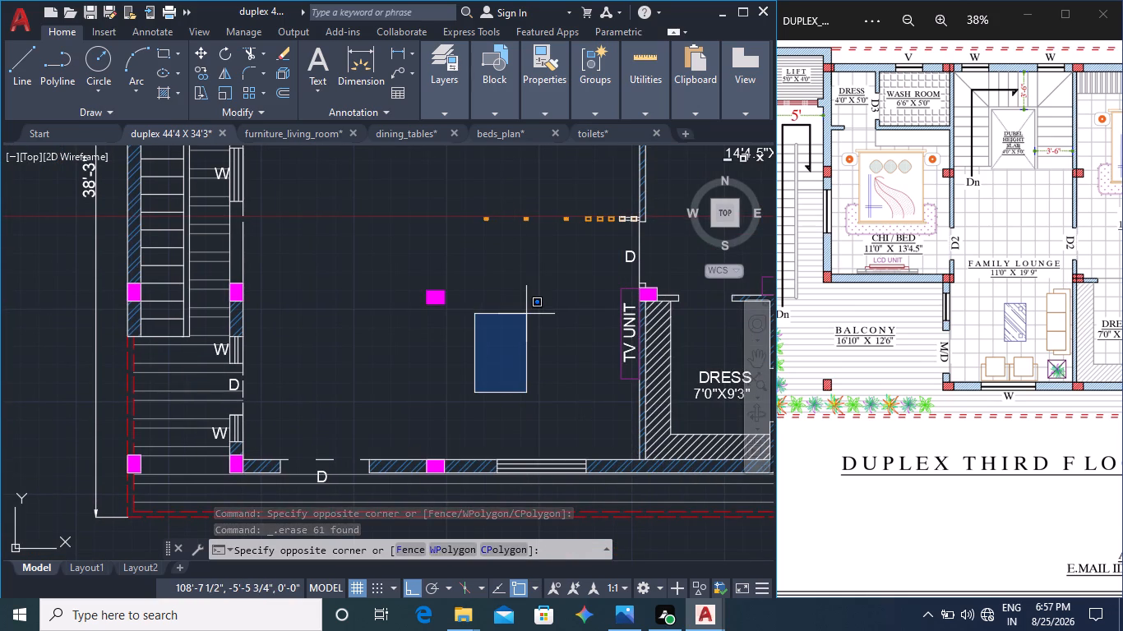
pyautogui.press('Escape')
# Delete the screen partition's remaining small posts and the door line beside the D label at the master bedroom wall.
pyautogui.moveTo(527, 313); pyautogui.dragTo(448, 398, button='middle')
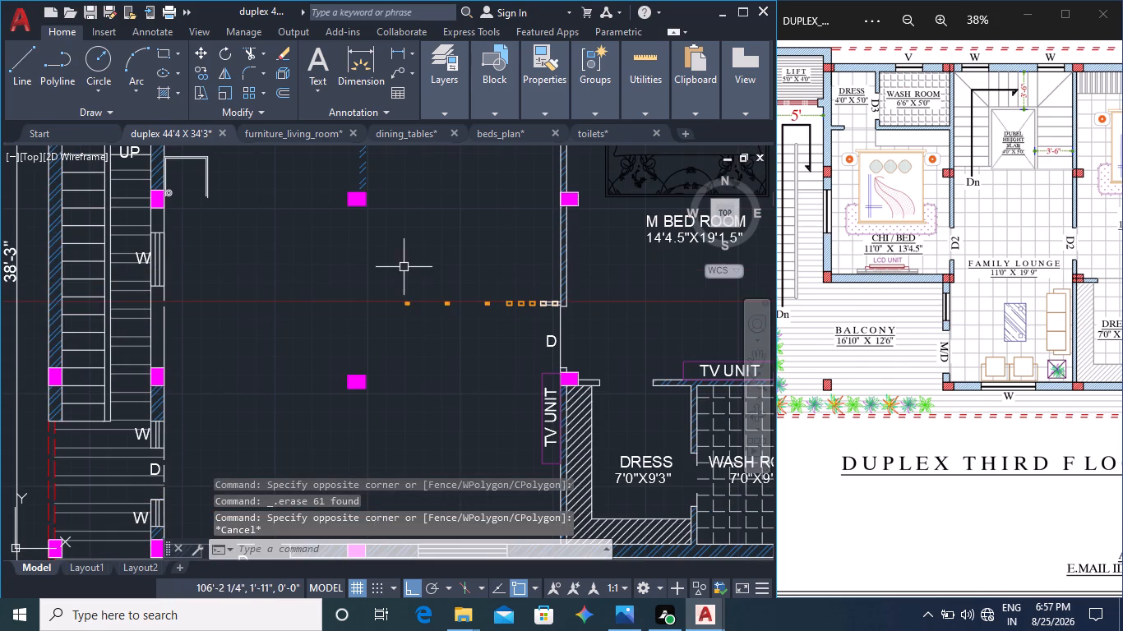
pyautogui.click(393, 269)
pyautogui.click(623, 324)
pyautogui.press('Delete')
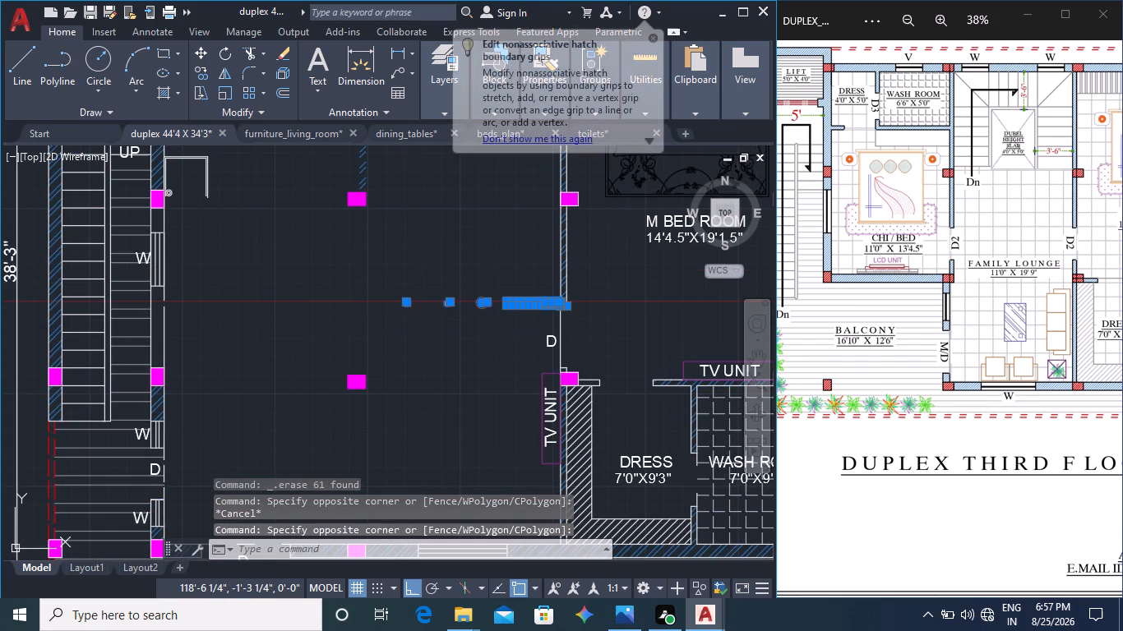
pyautogui.click(563, 332)
pyautogui.press('Delete')
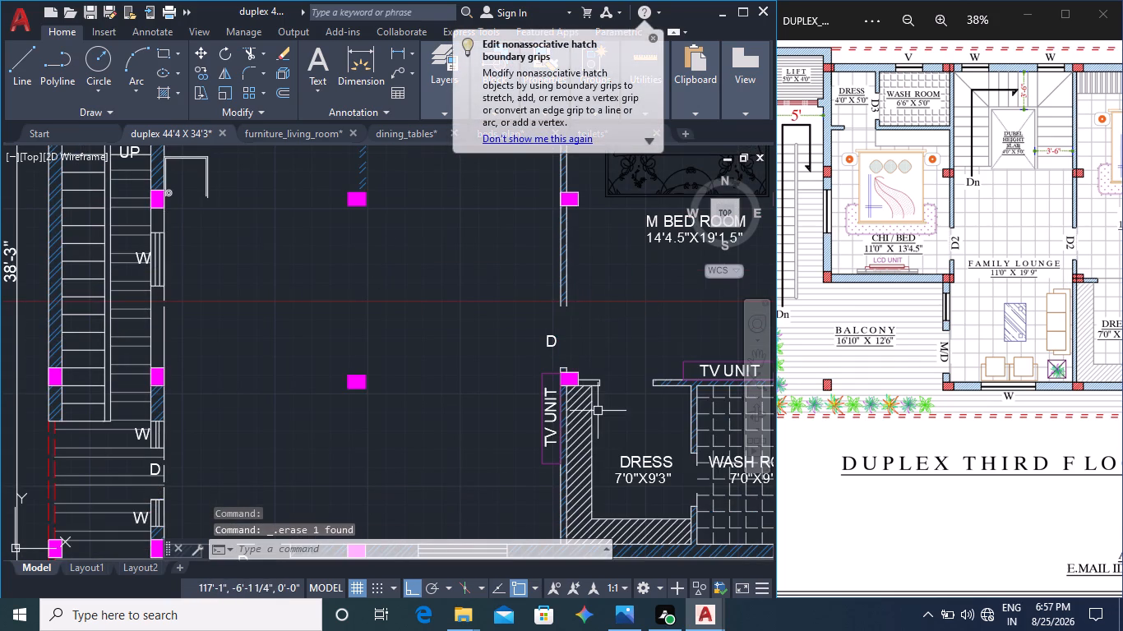
# Trim away the leftover partition wall hatch, its short wall line and the diagonal stair line below the column between the top-wall windows.
pyautogui.moveTo(611, 326); pyautogui.dragTo(631, 413, button='middle')
pyautogui.scroll(-1, 563, 378)
pyautogui.moveTo(487, 290); pyautogui.dragTo(510, 414, button='middle')
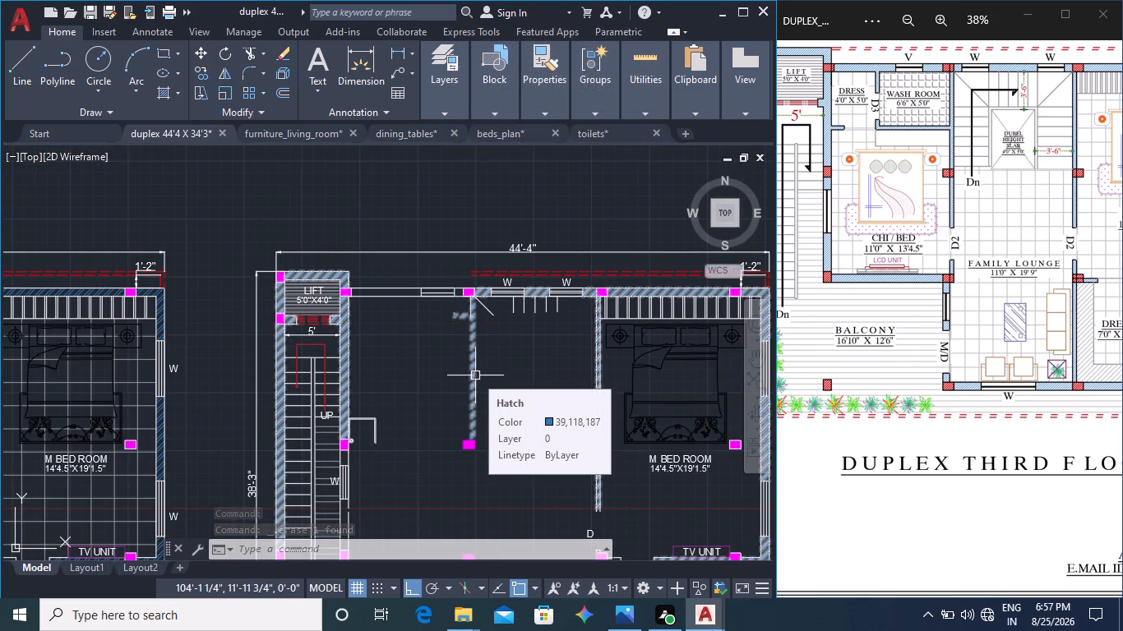
pyautogui.press('Escape')
pyautogui.press('Escape')
pyautogui.write('TR')
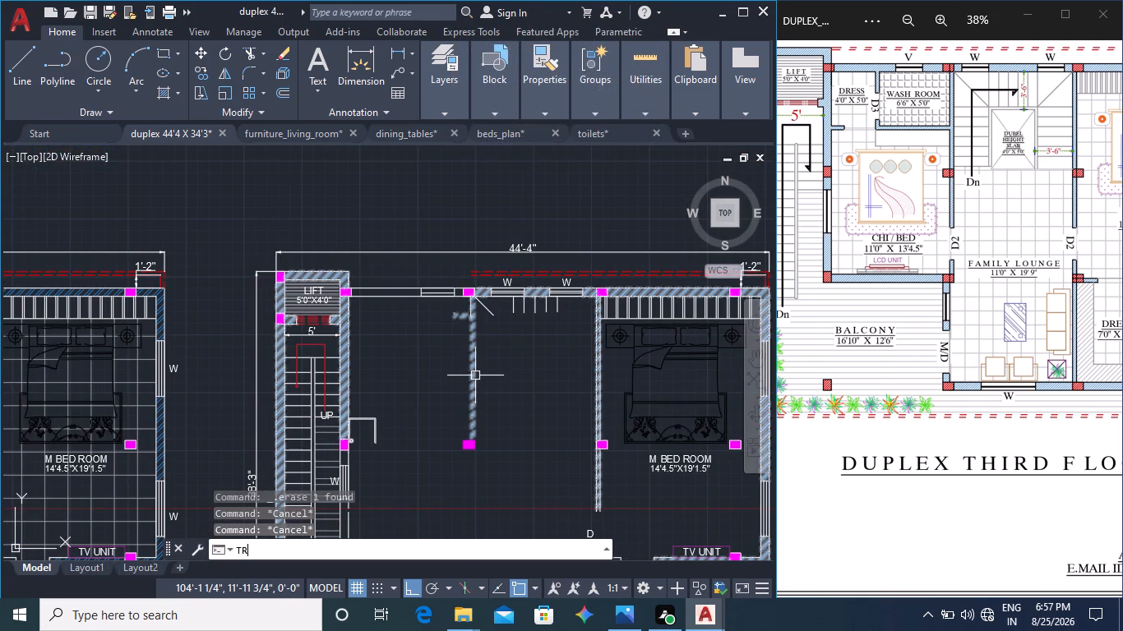
pyautogui.press('Return')
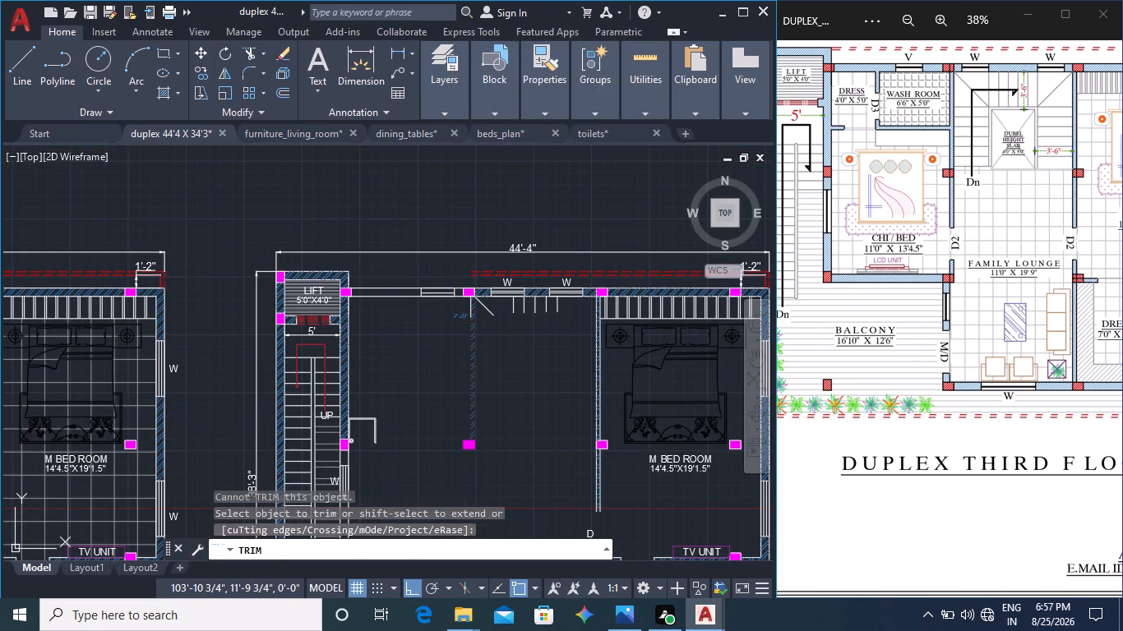
pyautogui.click(473, 377)
pyautogui.scroll(4, 466, 321)
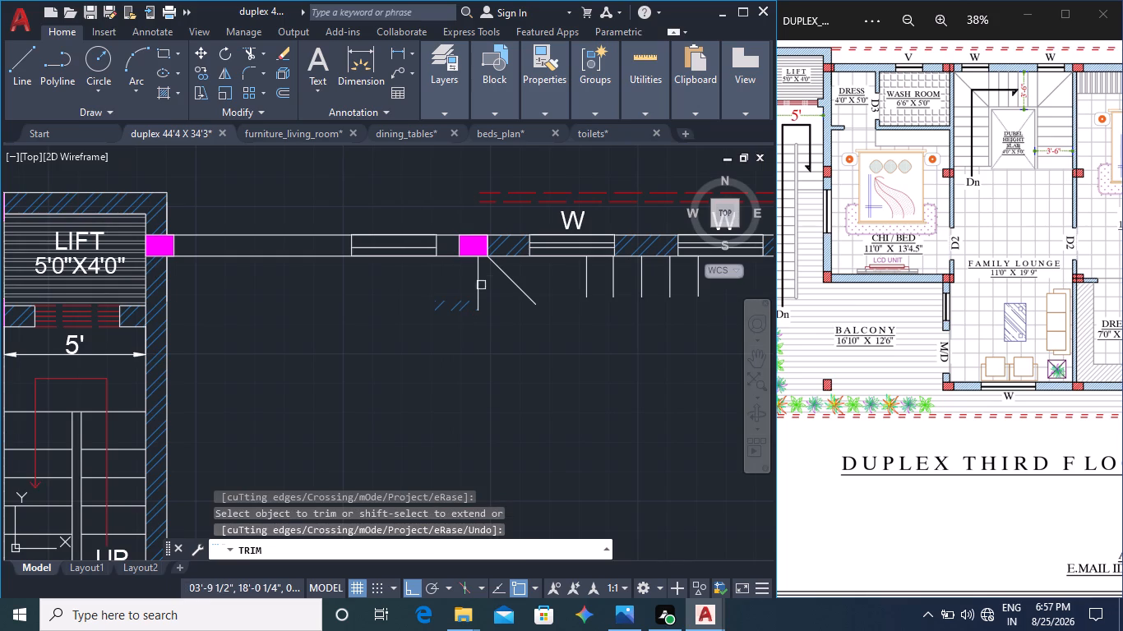
pyautogui.click(479, 288)
pyautogui.click(508, 273)
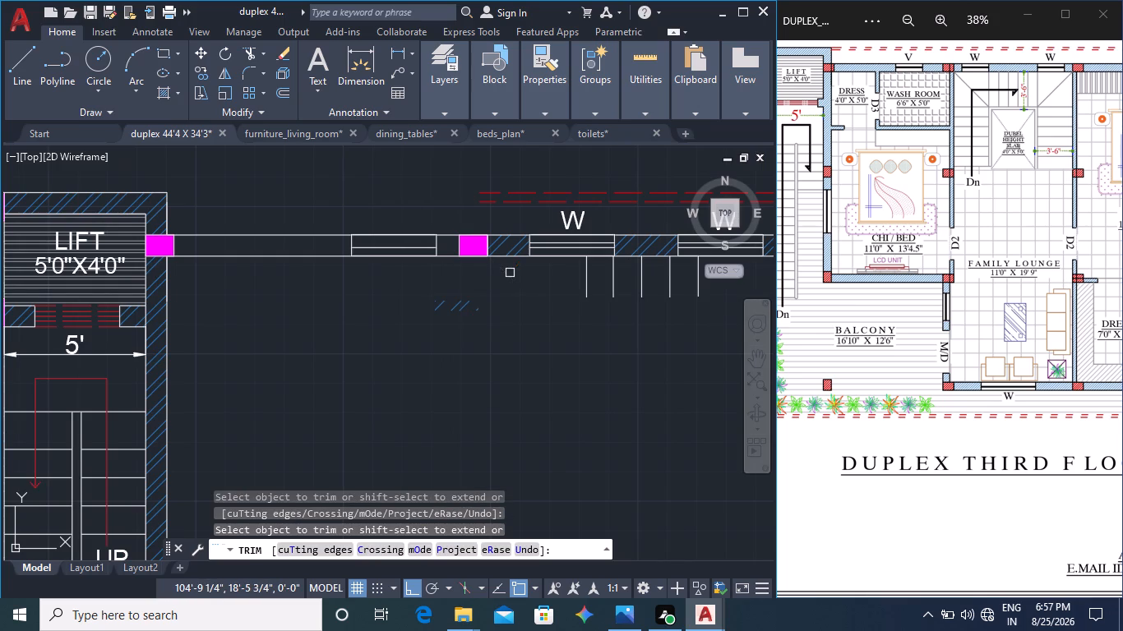
pyautogui.click(460, 307)
# Trim away the remaining short stair tread lines beneath the two W windows in the top wall.
pyautogui.moveTo(621, 332); pyautogui.dragTo(613, 312, button='middle')
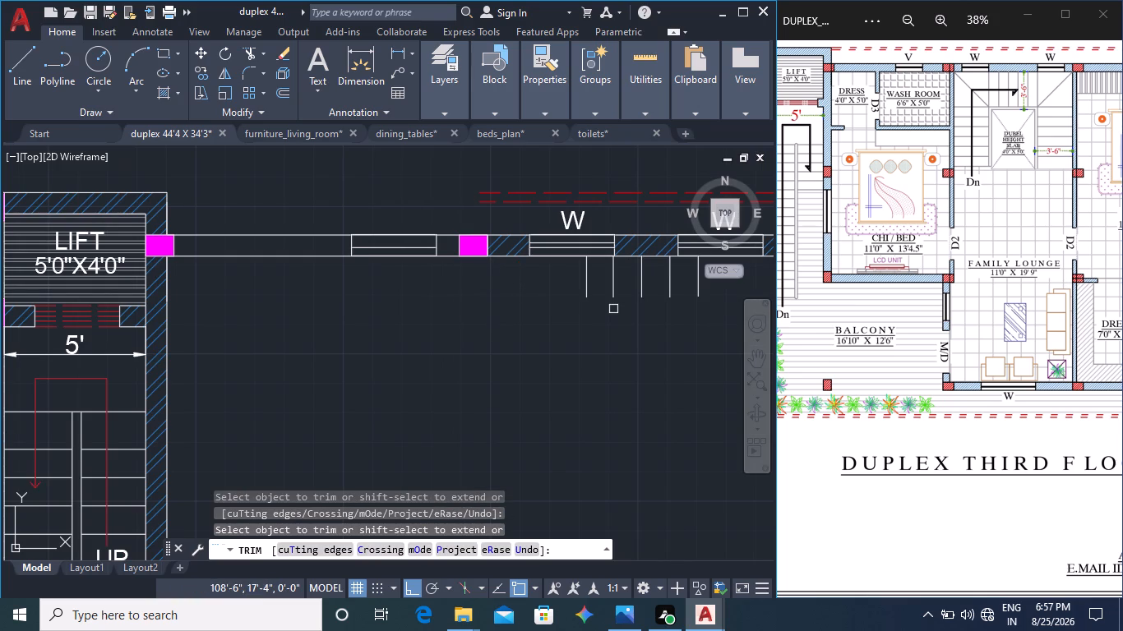
pyautogui.moveTo(613, 312); pyautogui.dragTo(487, 380, button='middle')
pyautogui.click(410, 331)
pyautogui.click(614, 335)
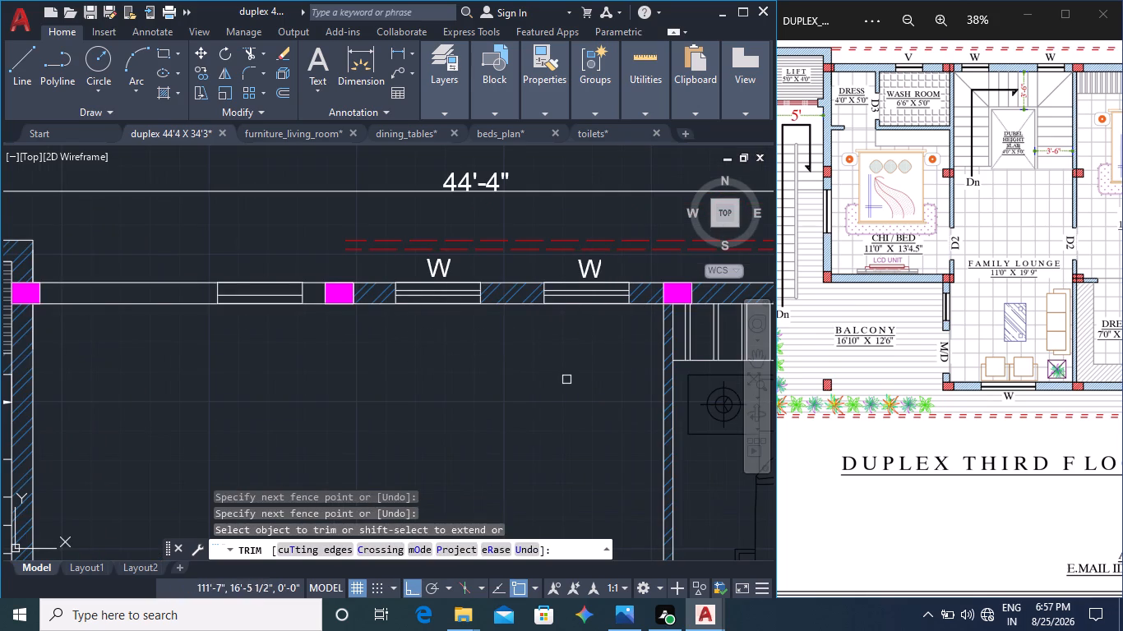
# Trim away the double-line rectangular outline and small concentric circles beside the lift staircase wall, near the UP label.
pyautogui.scroll(-1, 566, 388)
pyautogui.moveTo(537, 436); pyautogui.dragTo(577, 354, button='middle')
pyautogui.moveTo(563, 428); pyautogui.dragTo(575, 298, button='middle')
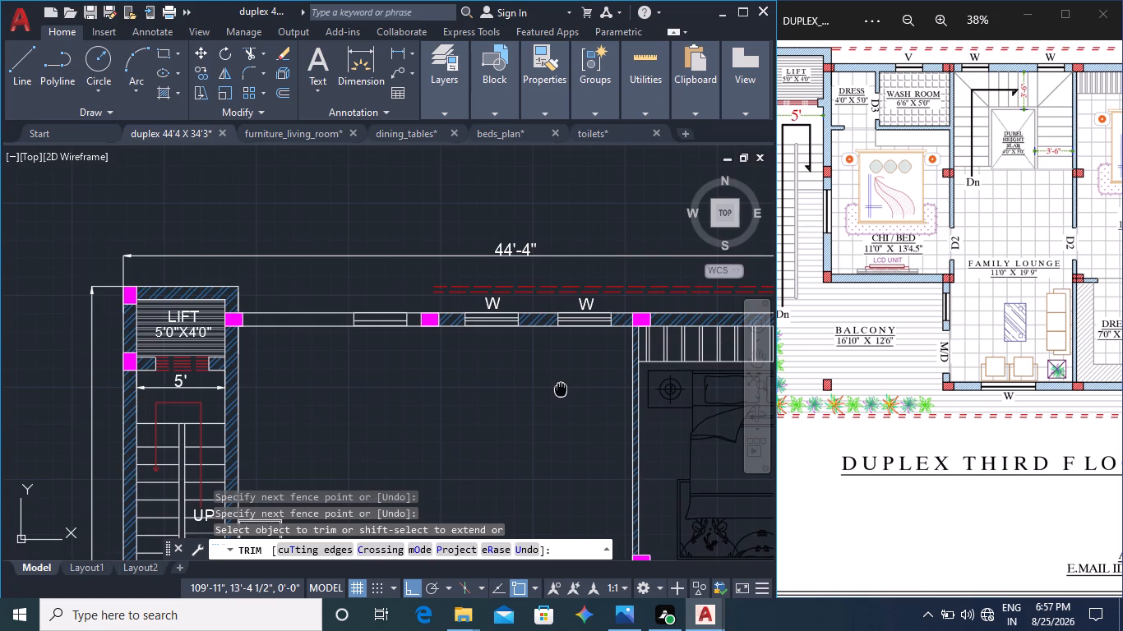
pyautogui.scroll(3, 308, 344)
pyautogui.moveTo(299, 365); pyautogui.dragTo(401, 352, button='middle')
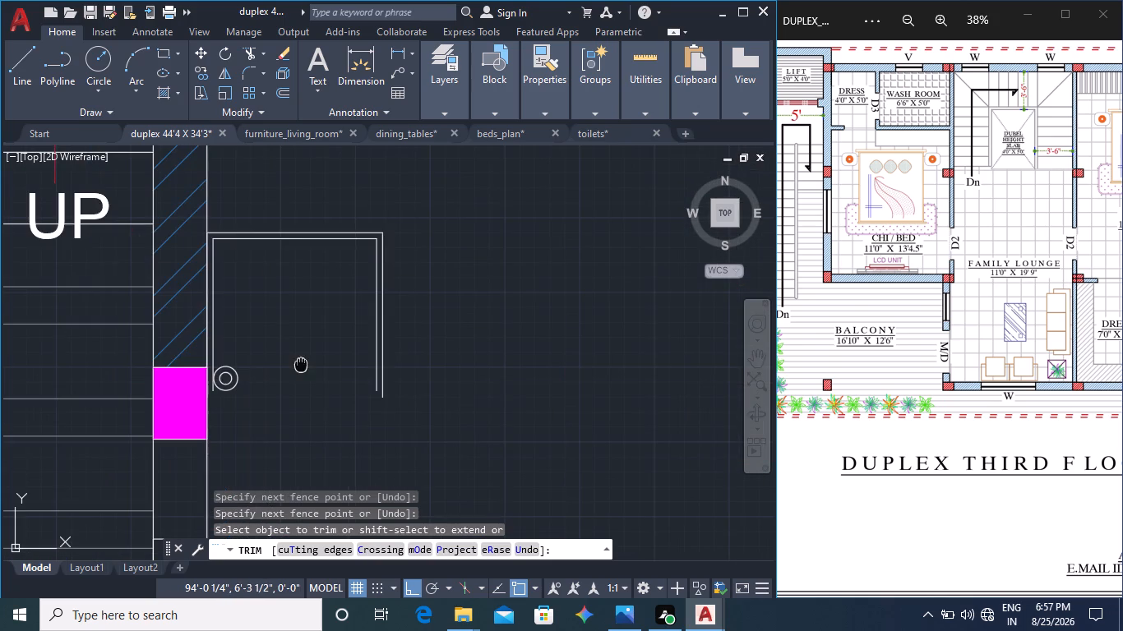
pyautogui.moveTo(343, 401); pyautogui.dragTo(344, 390)
pyautogui.click(317, 328)
pyautogui.moveTo(364, 263); pyautogui.dragTo(366, 247)
pyautogui.click(381, 183)
pyautogui.click(548, 326)
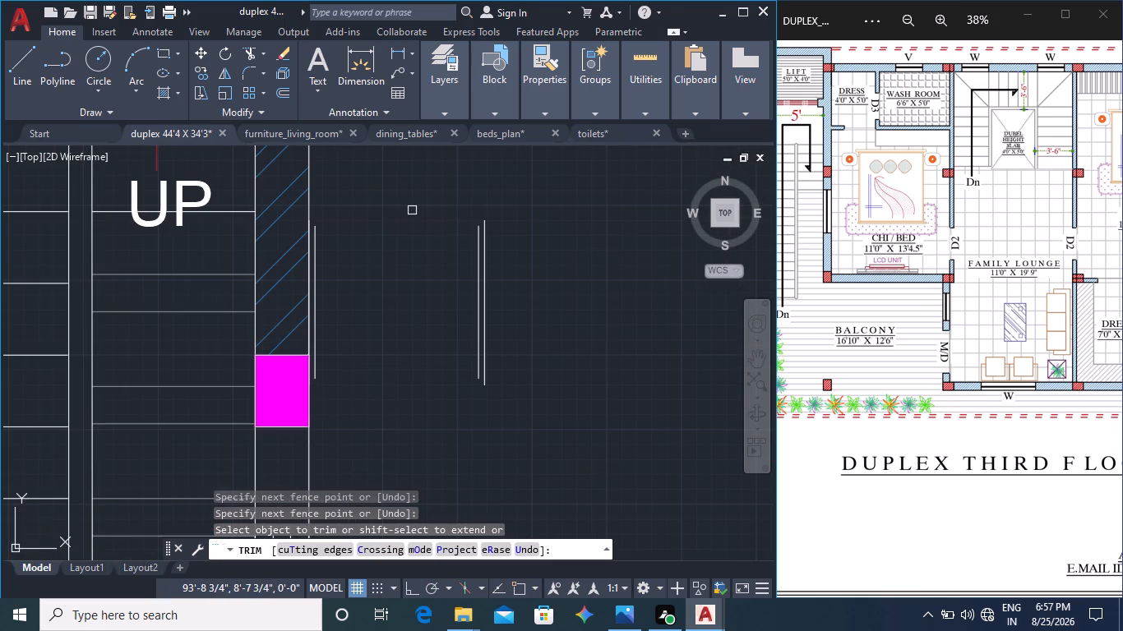
pyautogui.scroll(3, 314, 326)
pyautogui.click(303, 328)
pyautogui.press('Escape')
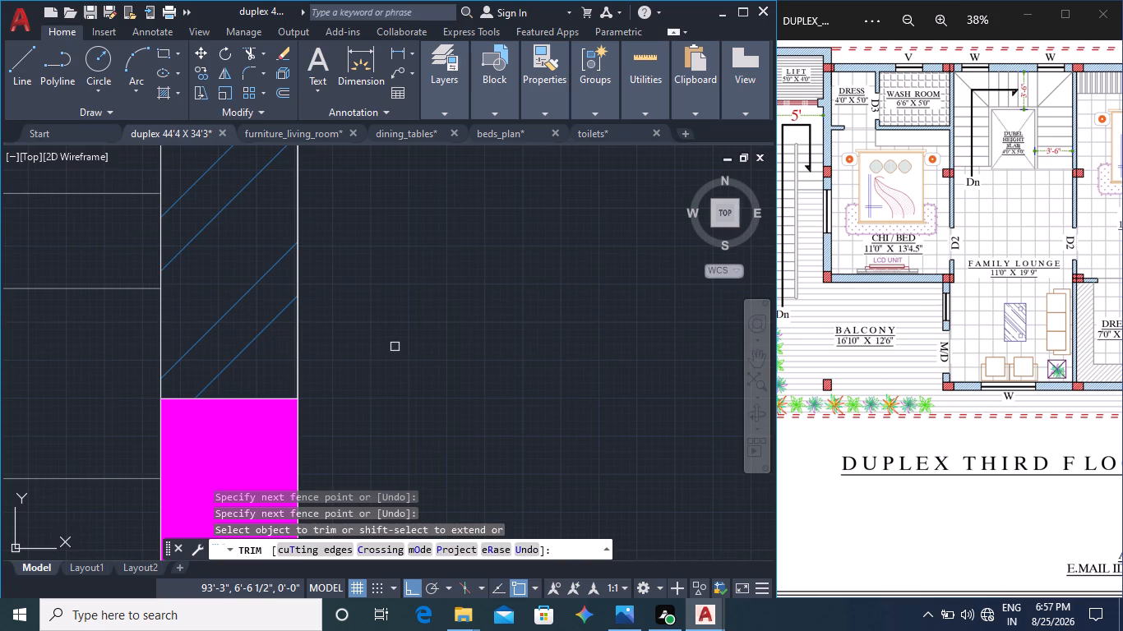
# Examine the reference third floor's CHI / BED, DRESS, WASH ROOM and BALCONY layout alongside the cleared area of the copied plan.
pyautogui.scroll(-3, 423, 357)
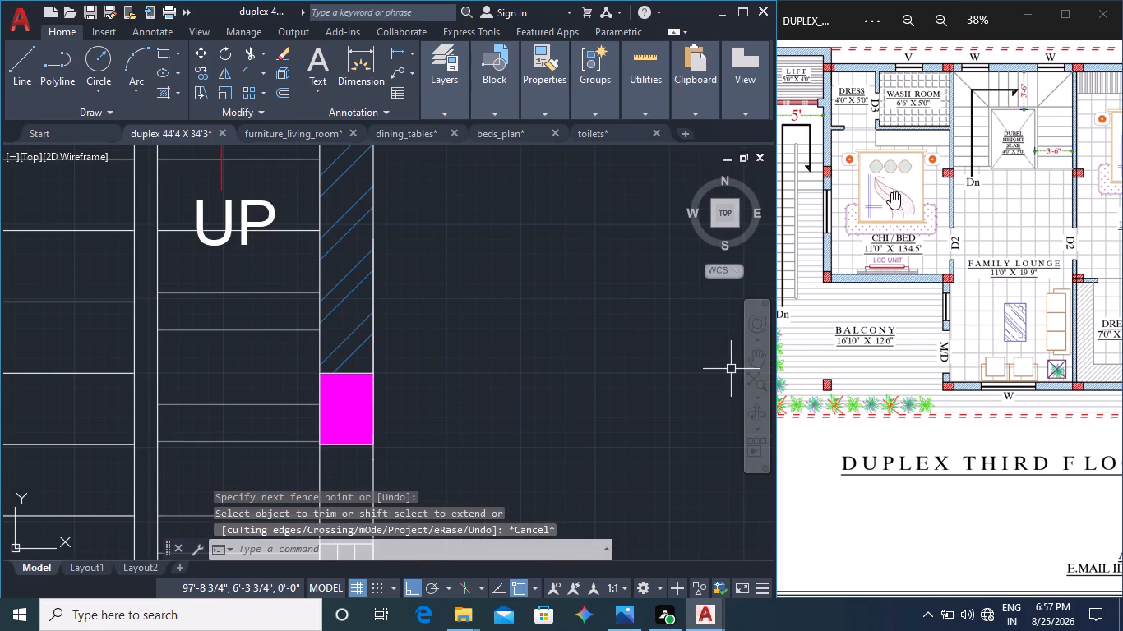
pyautogui.moveTo(825, 174); pyautogui.dragTo(854, 214, button='middle')
pyautogui.moveTo(852, 222); pyautogui.dragTo(845, 290, button='middle')
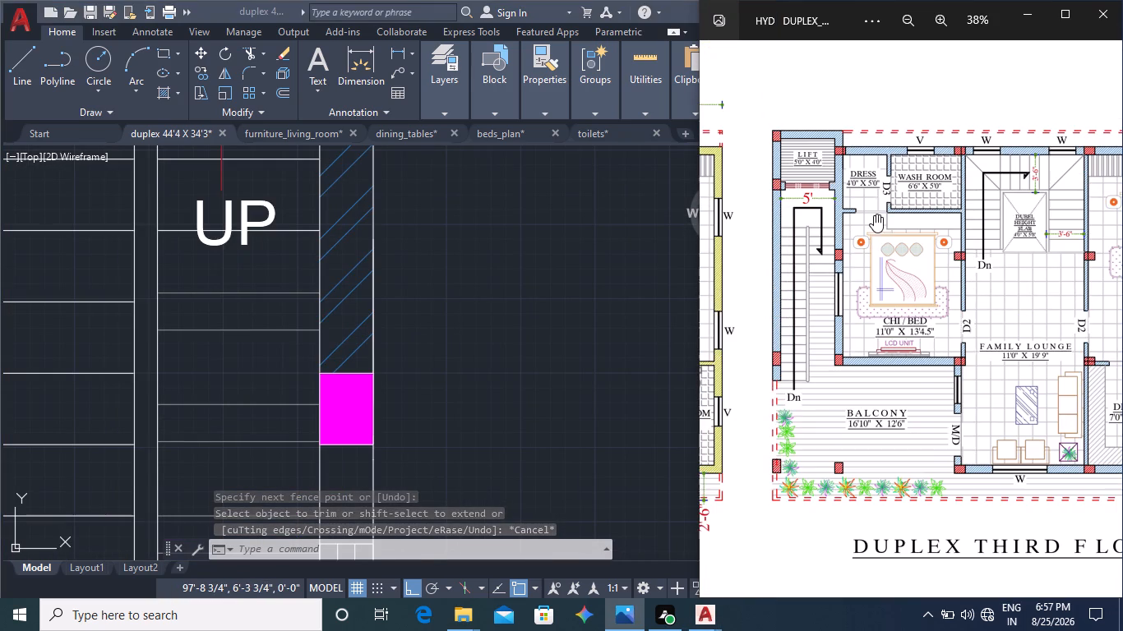
pyautogui.scroll(-1, 584, 401)
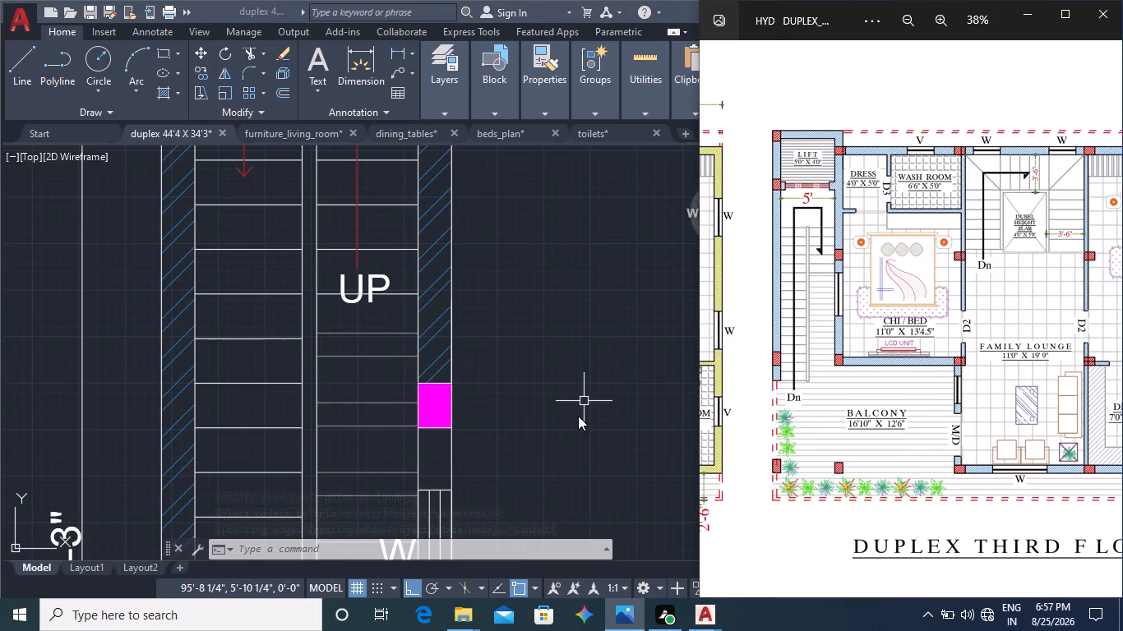
pyautogui.moveTo(578, 416); pyautogui.dragTo(571, 306, button='middle')
pyautogui.scroll(-3, 563, 331)
pyautogui.moveTo(579, 415); pyautogui.dragTo(549, 288, button='middle')
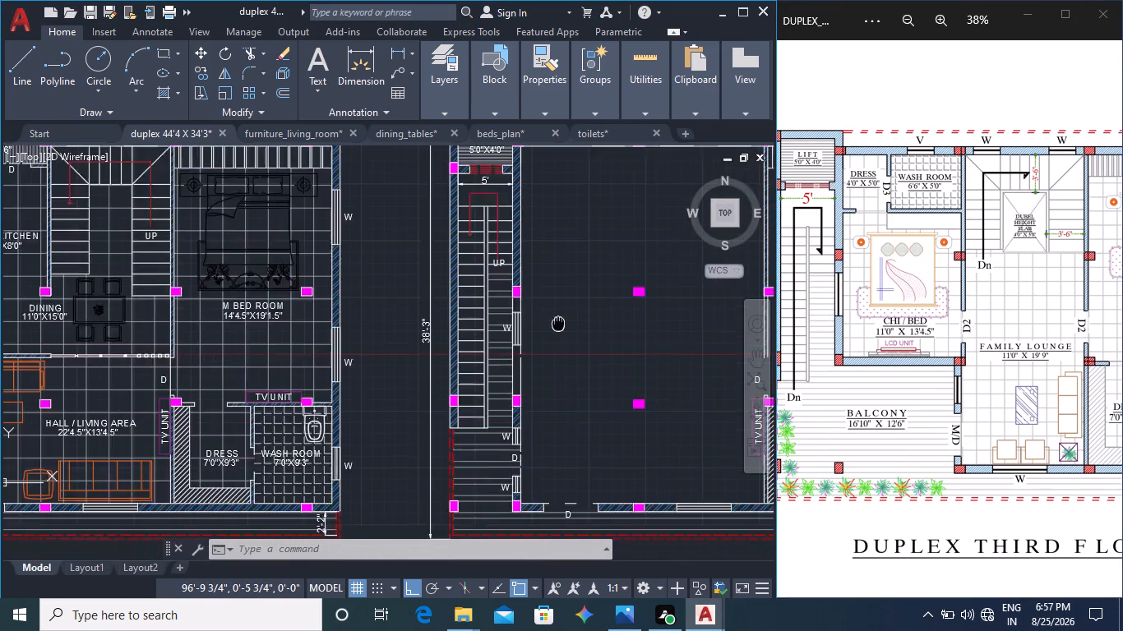
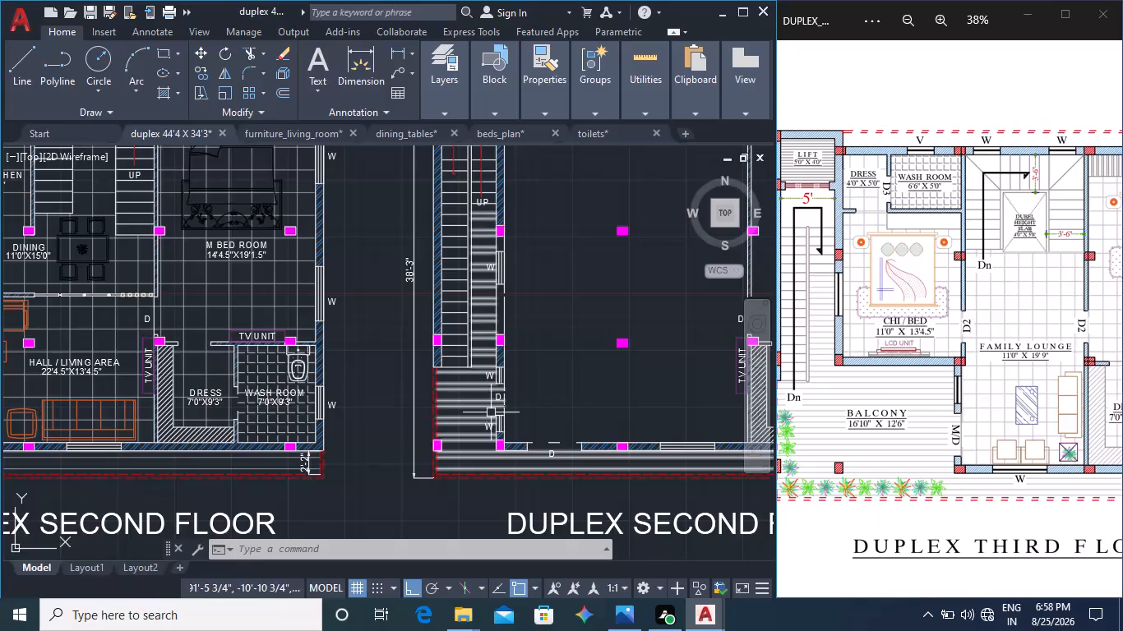
# Delete the horizontal-line floor hatch beside and below the staircase in the copied plan.
pyautogui.scroll(2, 510, 415)
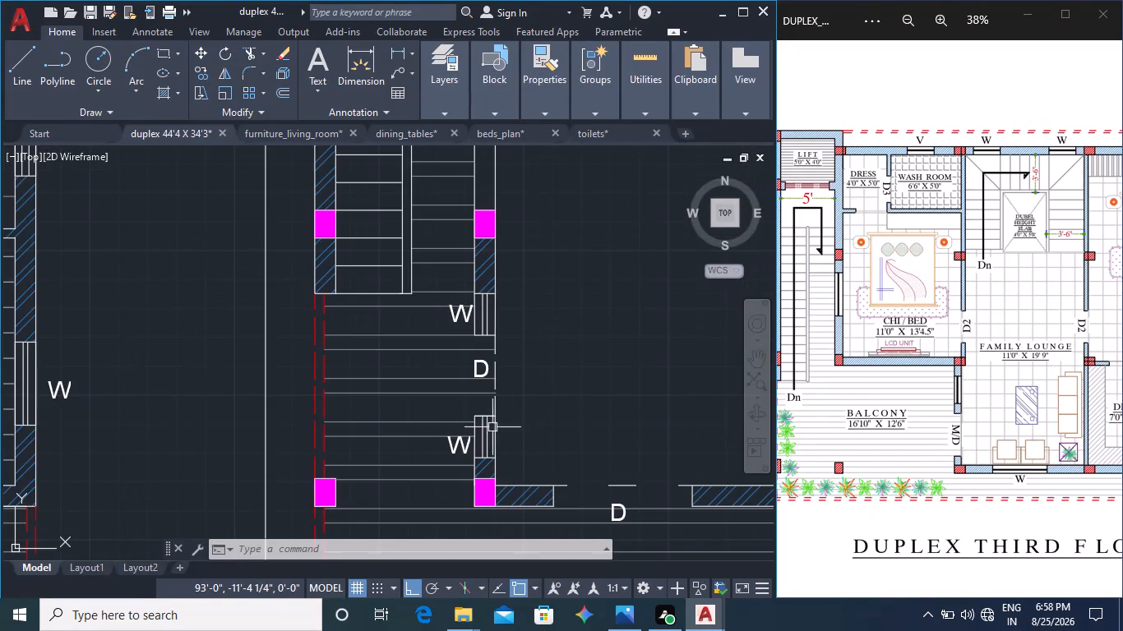
pyautogui.click(420, 394)
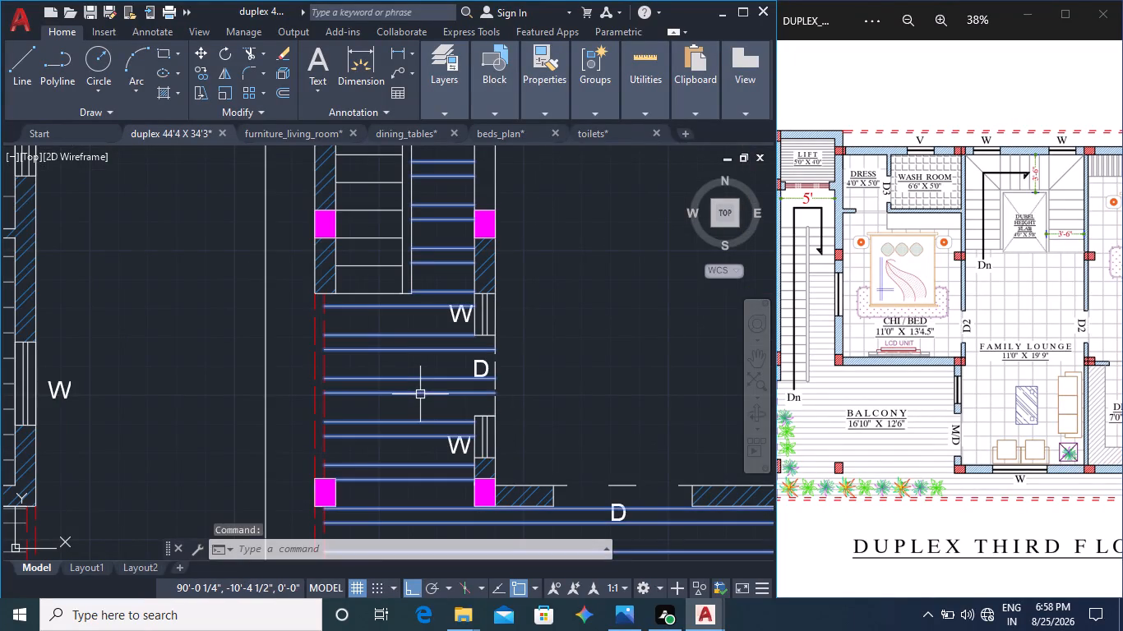
pyautogui.press('Delete')
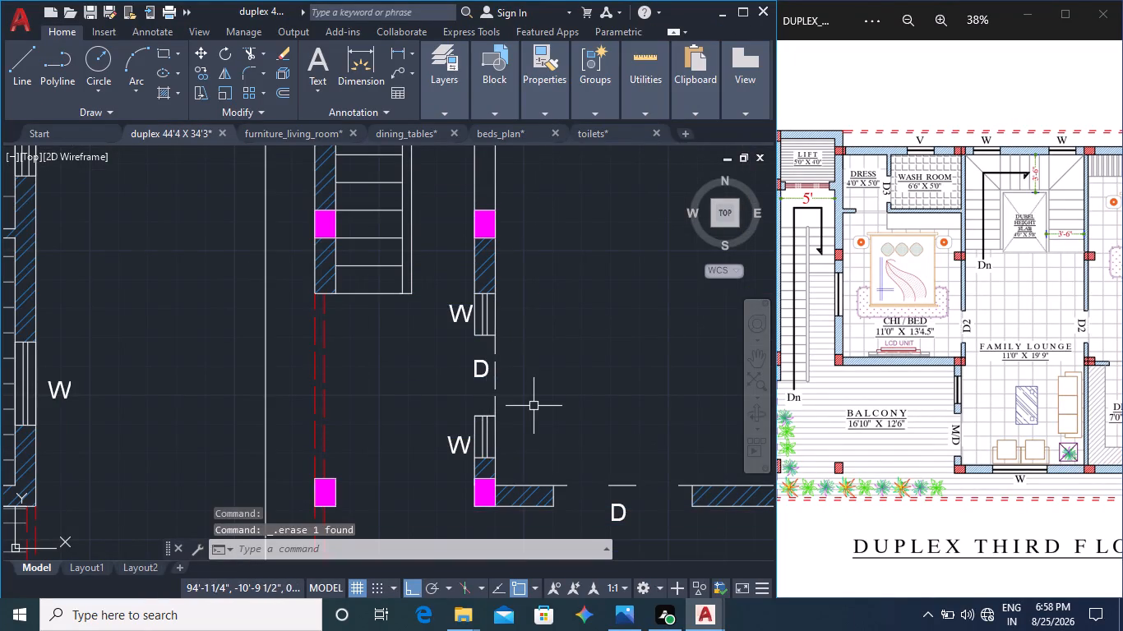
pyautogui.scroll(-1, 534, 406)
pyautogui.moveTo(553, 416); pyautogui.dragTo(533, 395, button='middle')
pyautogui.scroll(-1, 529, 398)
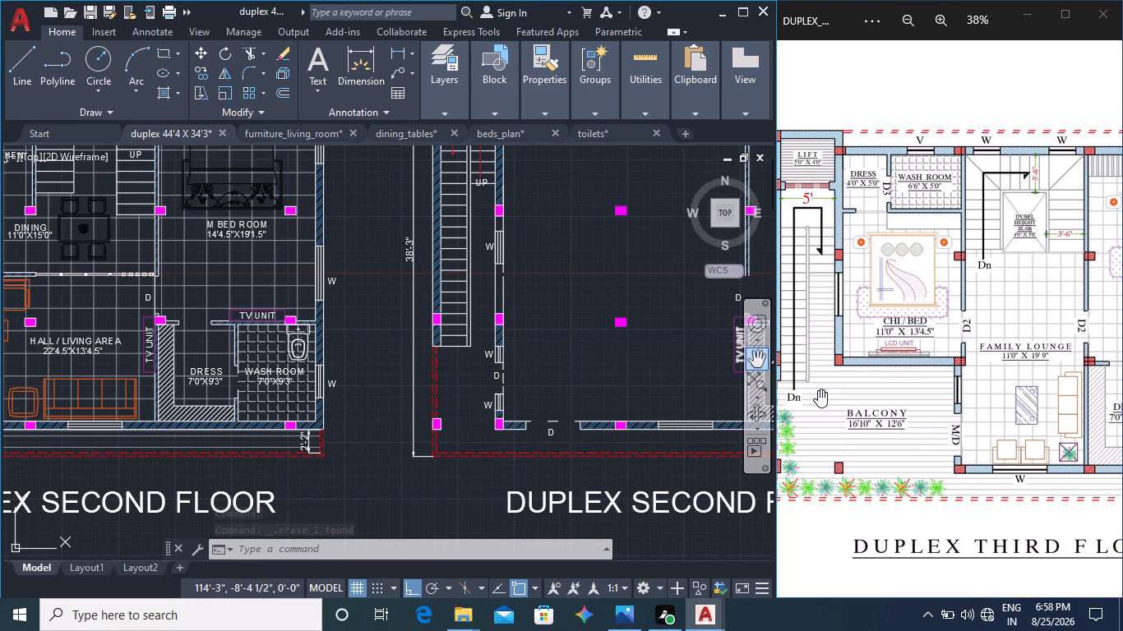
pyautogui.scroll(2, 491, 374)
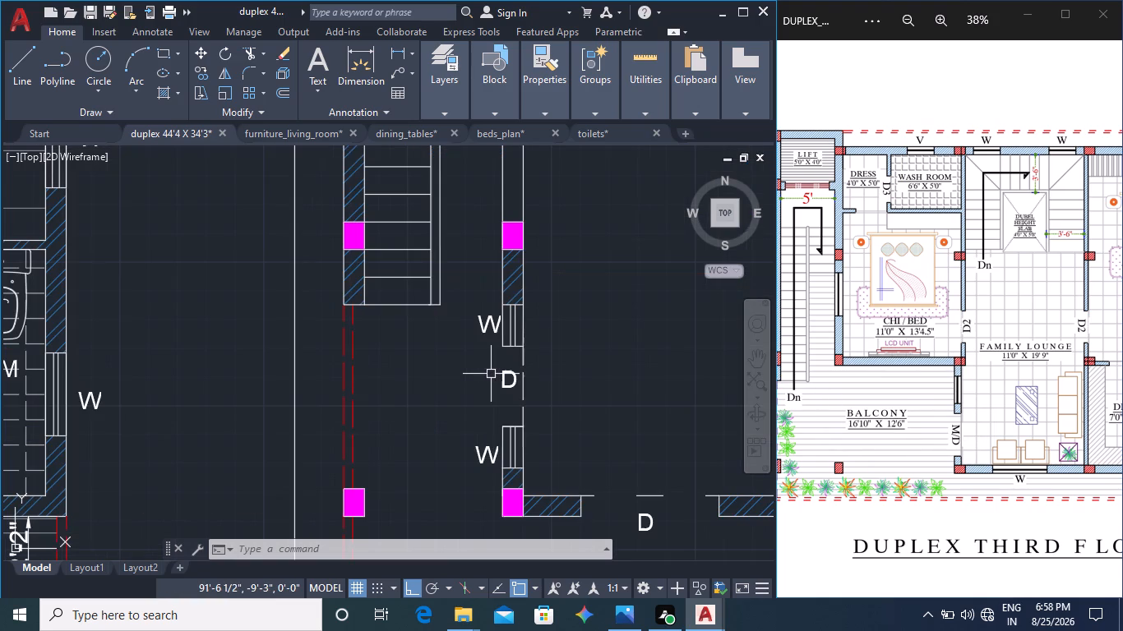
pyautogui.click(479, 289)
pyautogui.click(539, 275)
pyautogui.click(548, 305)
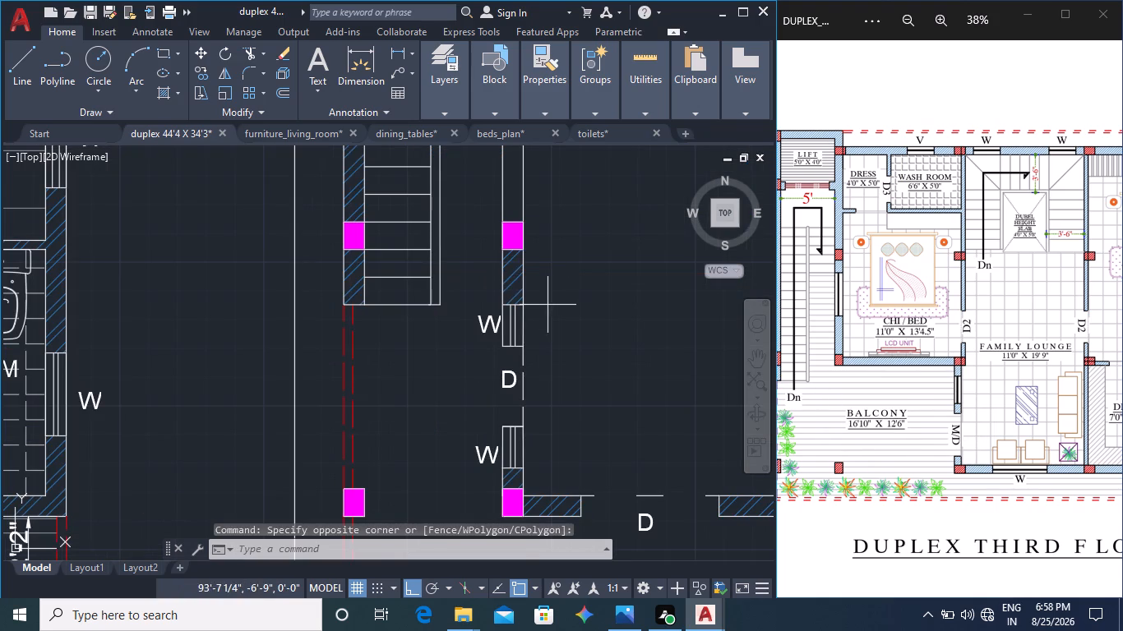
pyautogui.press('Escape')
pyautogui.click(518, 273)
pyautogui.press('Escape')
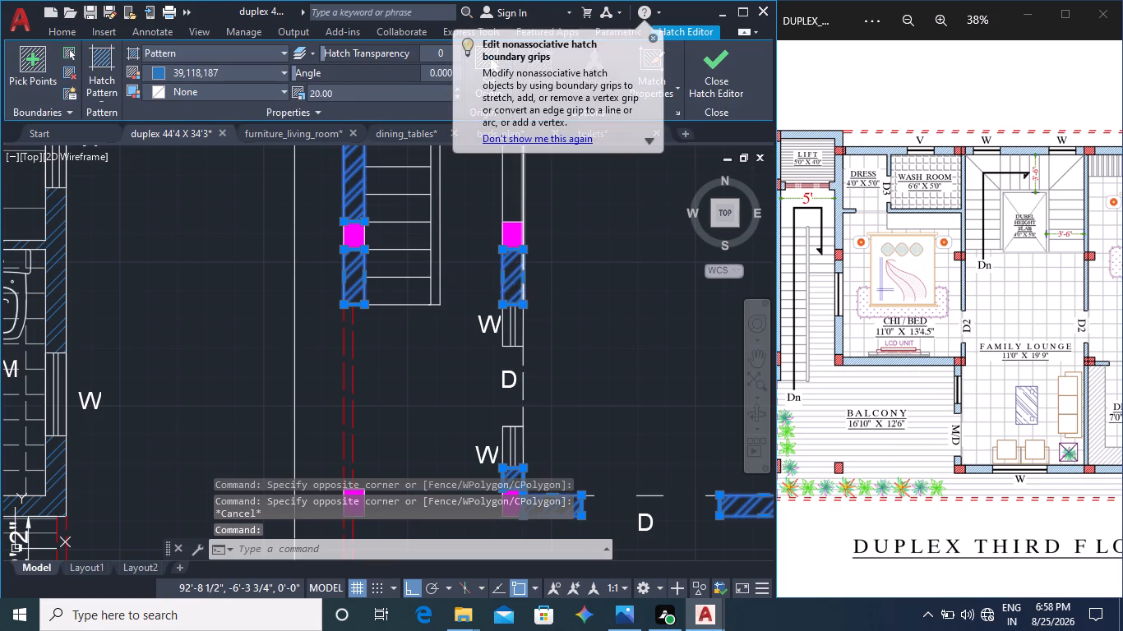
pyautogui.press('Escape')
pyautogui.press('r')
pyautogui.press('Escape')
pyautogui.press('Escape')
# Trim away the hatched wall segment and its edge lines between the column near the stair end and the upper W window.
pyautogui.write("TR'")
pyautogui.press('Return')
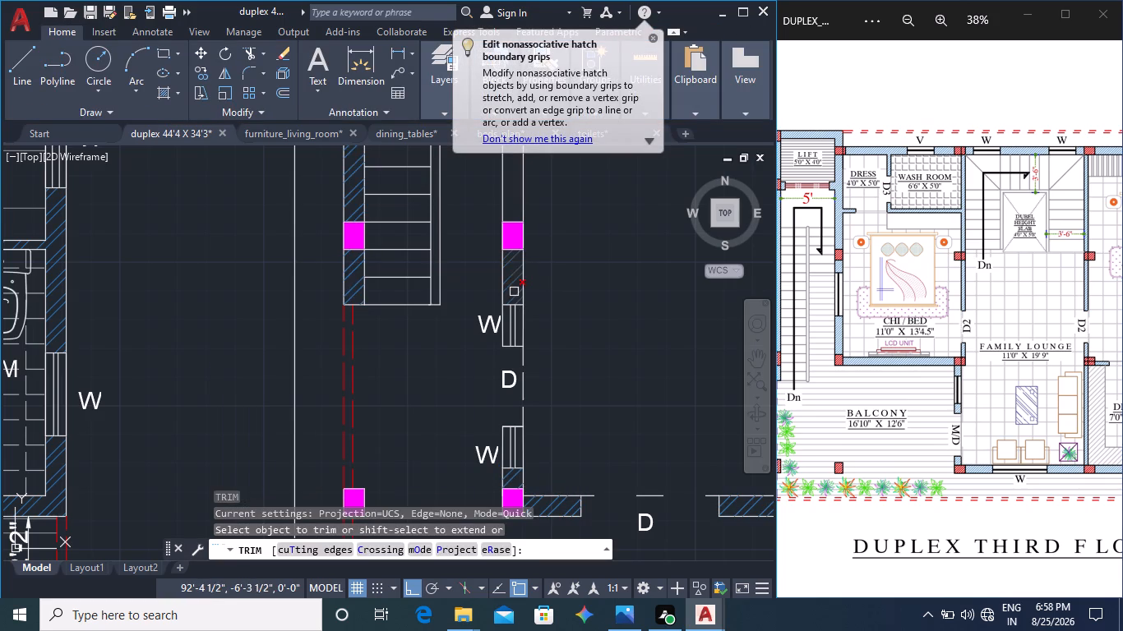
pyautogui.click(513, 291)
pyautogui.click(524, 293)
pyautogui.click(502, 290)
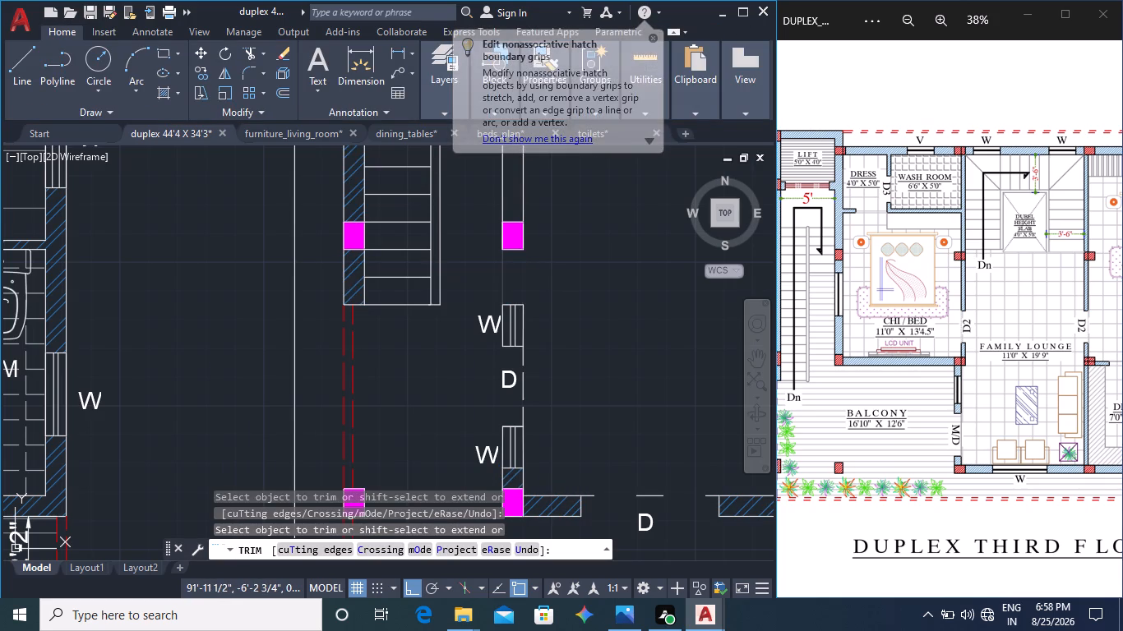
# Trim away the lines of the W window just above the D opening, including its end lines.
pyautogui.click(524, 310)
pyautogui.click(575, 351)
pyautogui.click(468, 324)
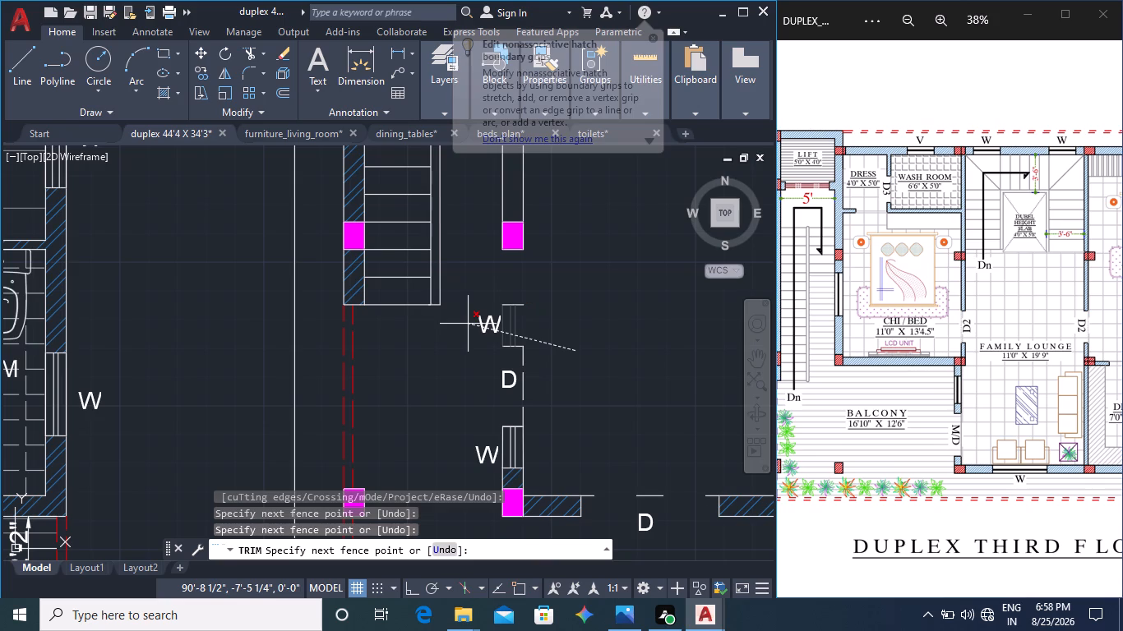
pyautogui.click(495, 329)
pyautogui.click(513, 310)
pyautogui.click(514, 306)
pyautogui.click(514, 302)
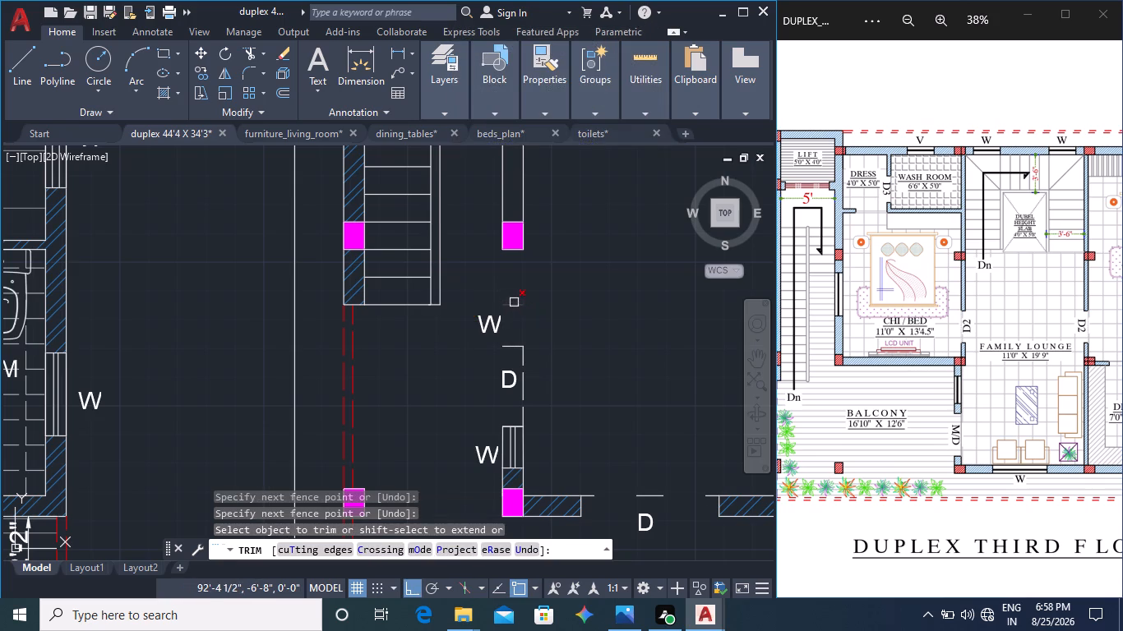
pyautogui.click(511, 348)
pyautogui.moveTo(576, 420); pyautogui.dragTo(564, 406, button='middle')
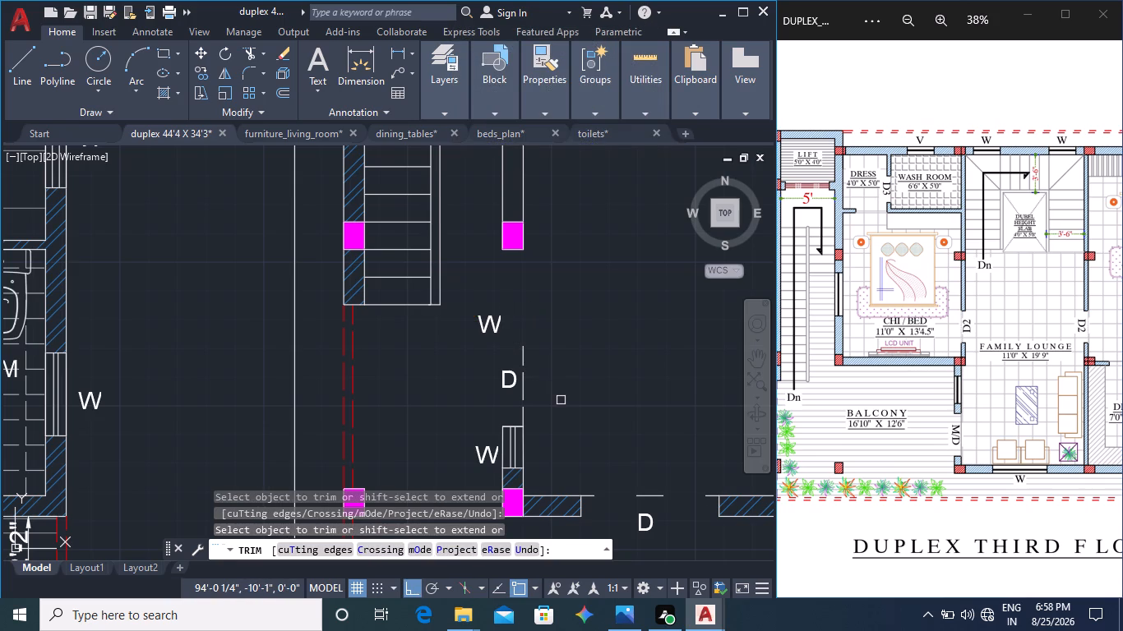
pyautogui.moveTo(564, 406); pyautogui.dragTo(552, 342, button='middle')
pyautogui.scroll(-1, 552, 354)
pyautogui.press('Escape')
pyautogui.press('Escape')
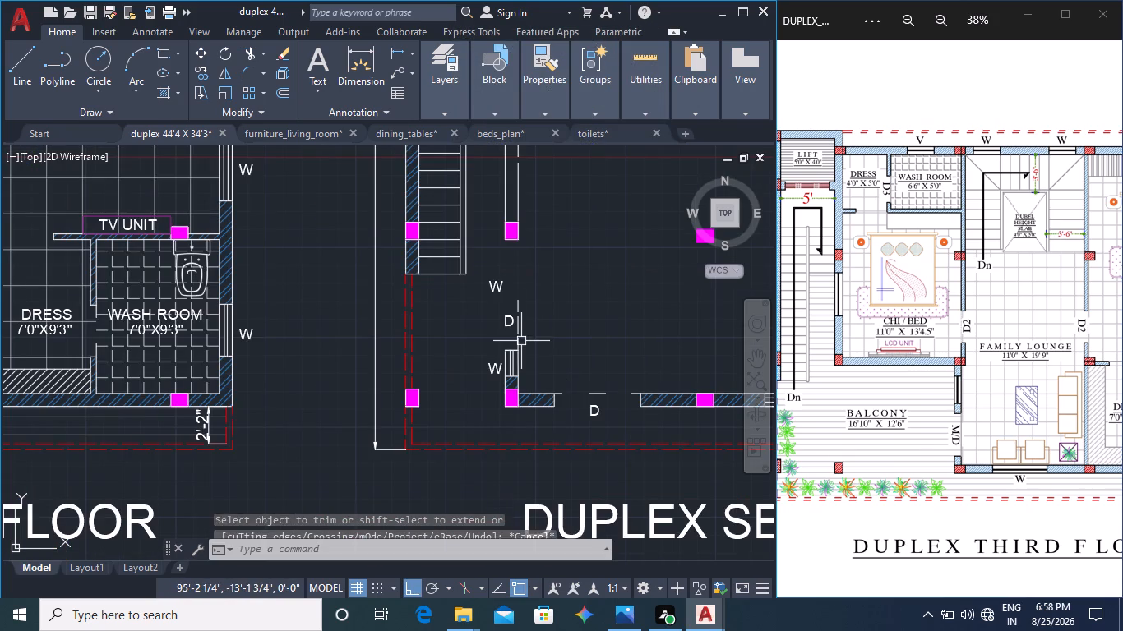
# Delete the W and D labels, lower window and wall outlines down to and around the bottom corner column.
pyautogui.click(486, 264)
pyautogui.click(562, 421)
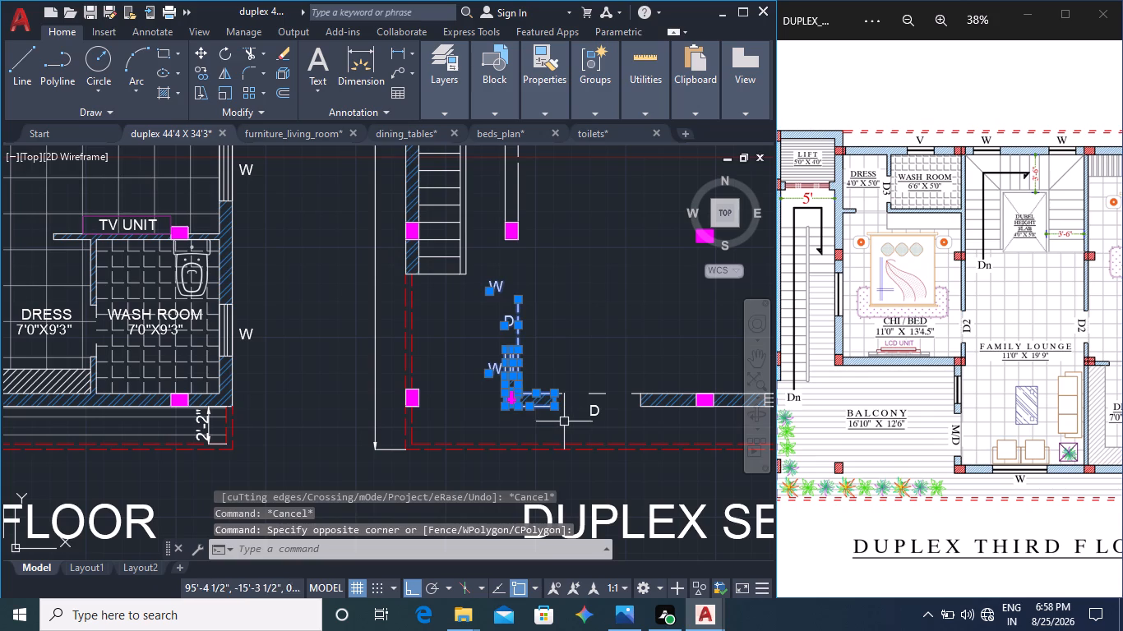
pyautogui.press('Delete')
# Trim away the leftover wall hatch around the bottom corner column and the dashed line across the bottom-wall D opening.
pyautogui.click(491, 370)
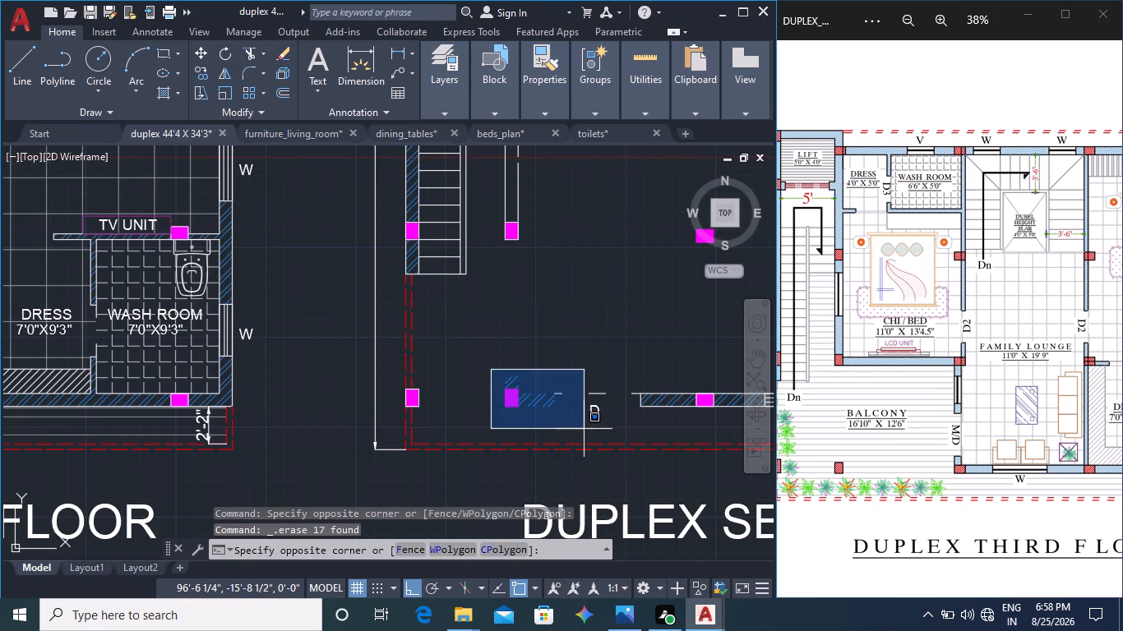
pyautogui.click(584, 429)
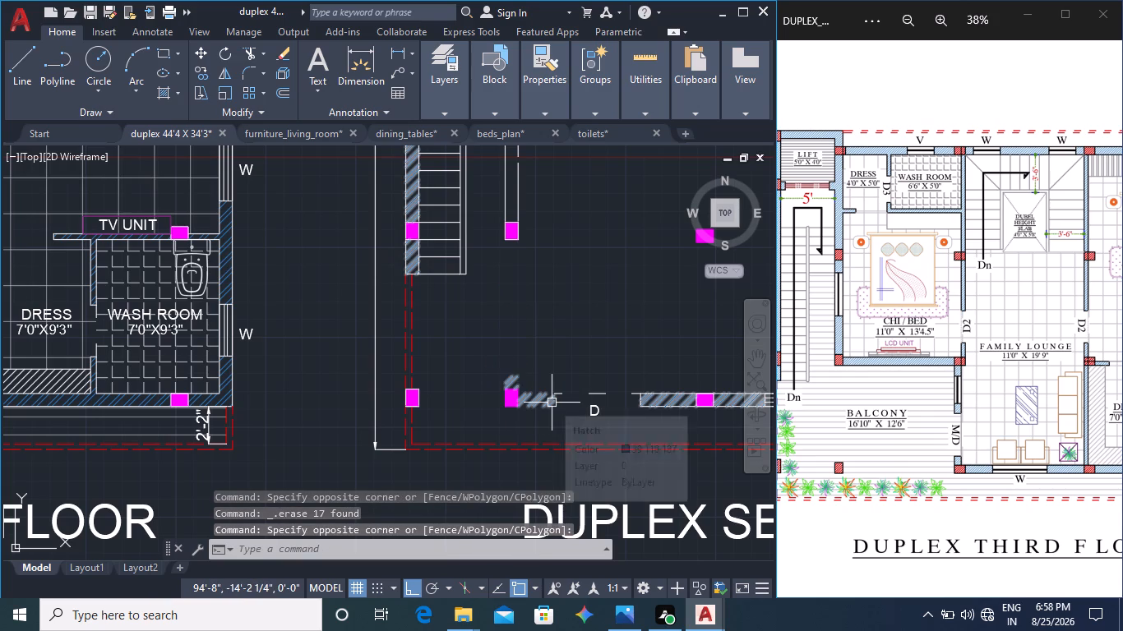
pyautogui.write('TR')
pyautogui.press('Return')
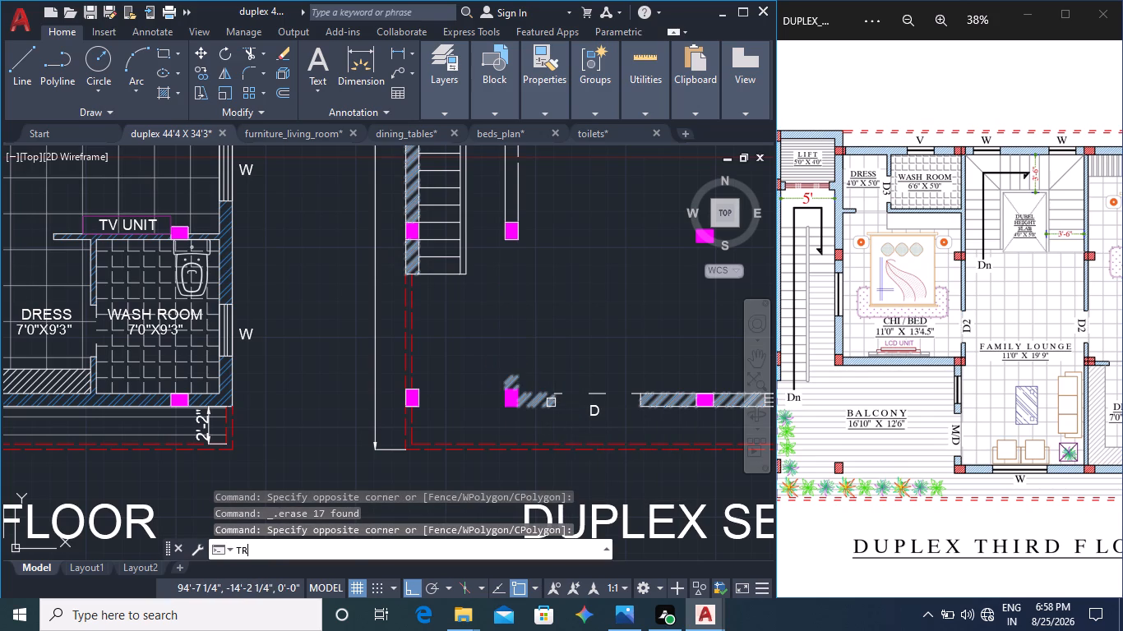
pyautogui.click(544, 406)
pyautogui.click(513, 383)
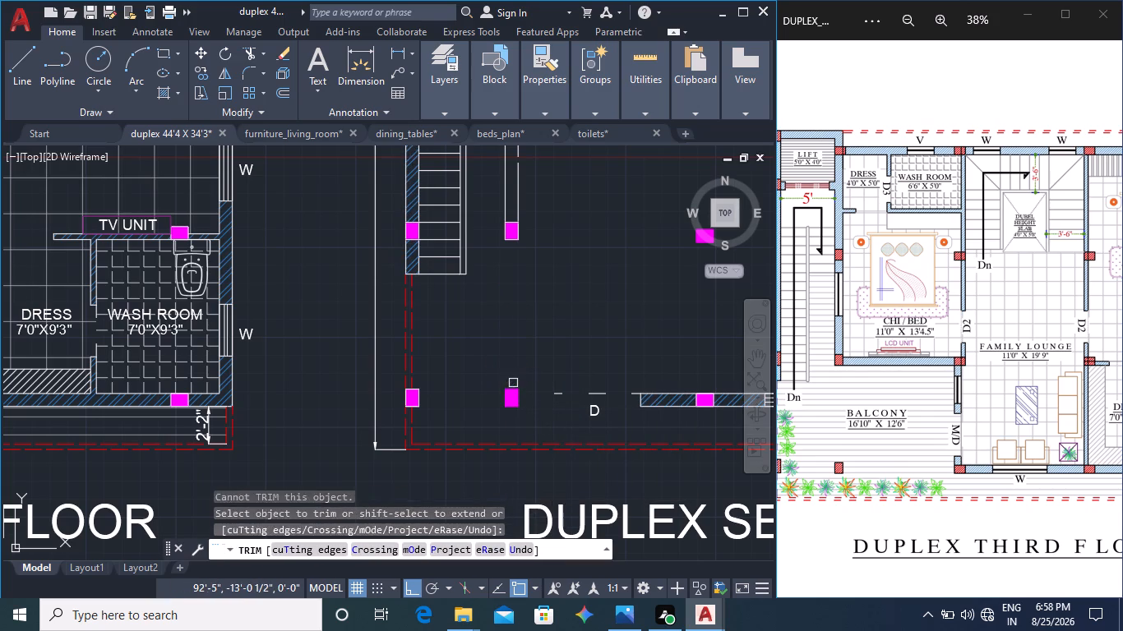
pyautogui.scroll(3, 513, 383)
pyautogui.moveTo(609, 425); pyautogui.dragTo(455, 411, button='middle')
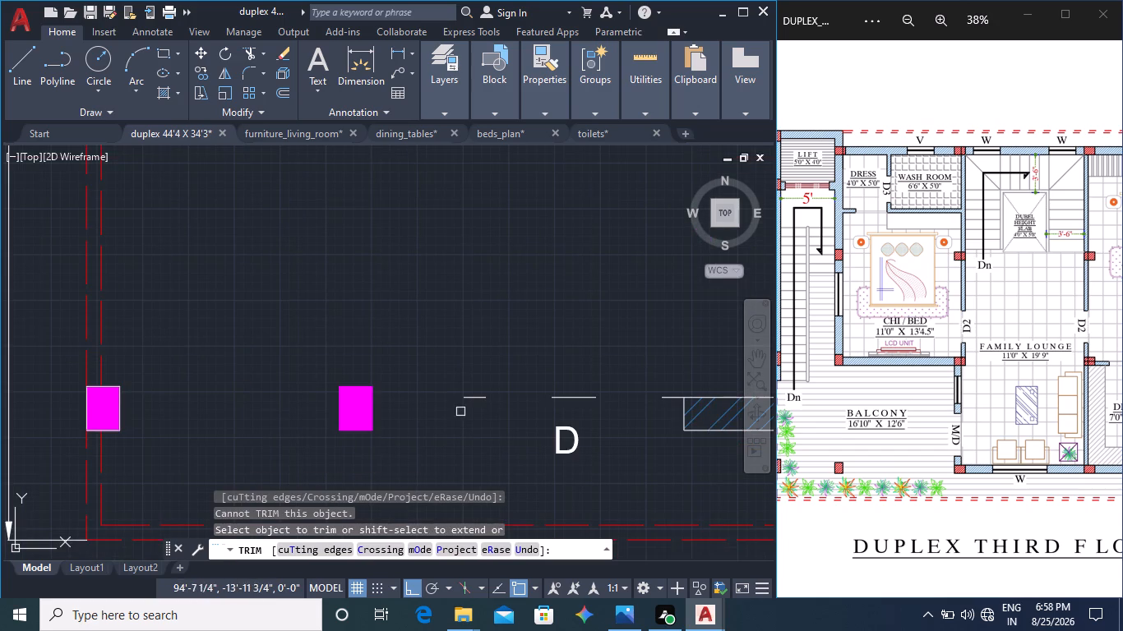
pyautogui.click(474, 395)
pyautogui.moveTo(646, 410); pyautogui.dragTo(411, 391, button='middle')
pyautogui.scroll(-1, 432, 391)
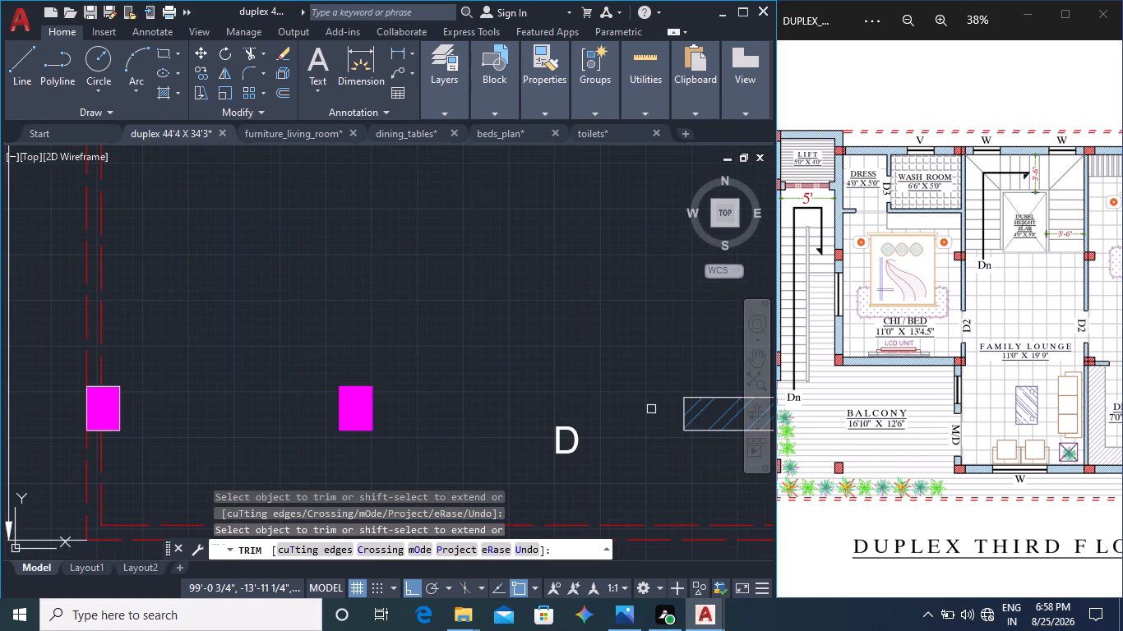
pyautogui.press('Escape')
pyautogui.press('Escape')
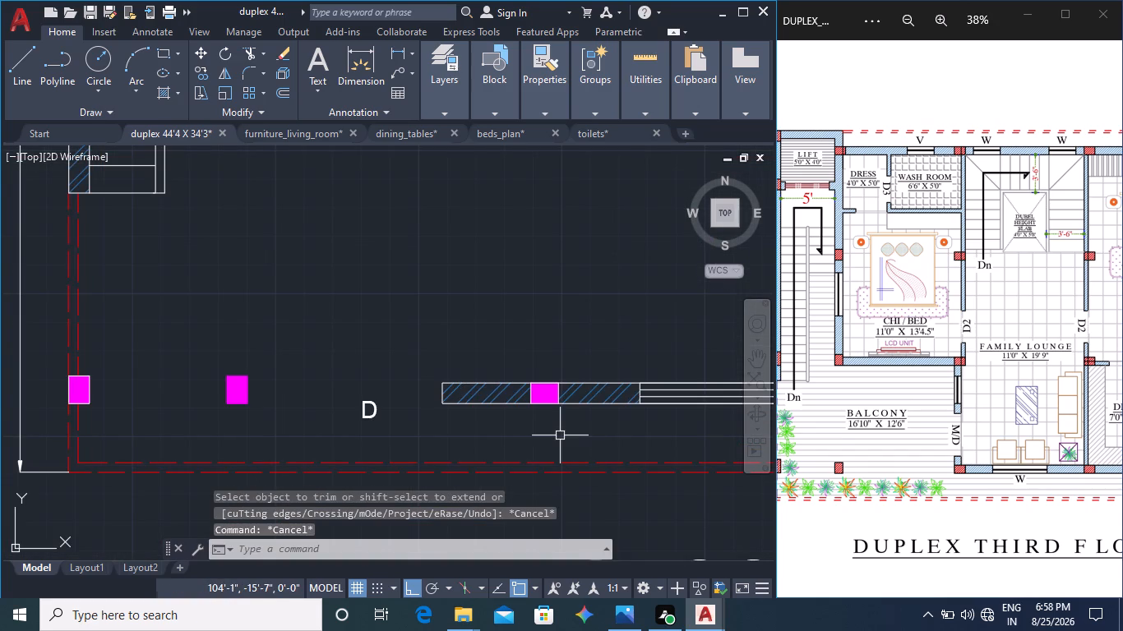
# Trim away the hatched bottom-wall segment between the D opening and the next column, including its end line.
pyautogui.moveTo(509, 422); pyautogui.dragTo(543, 423, button='middle')
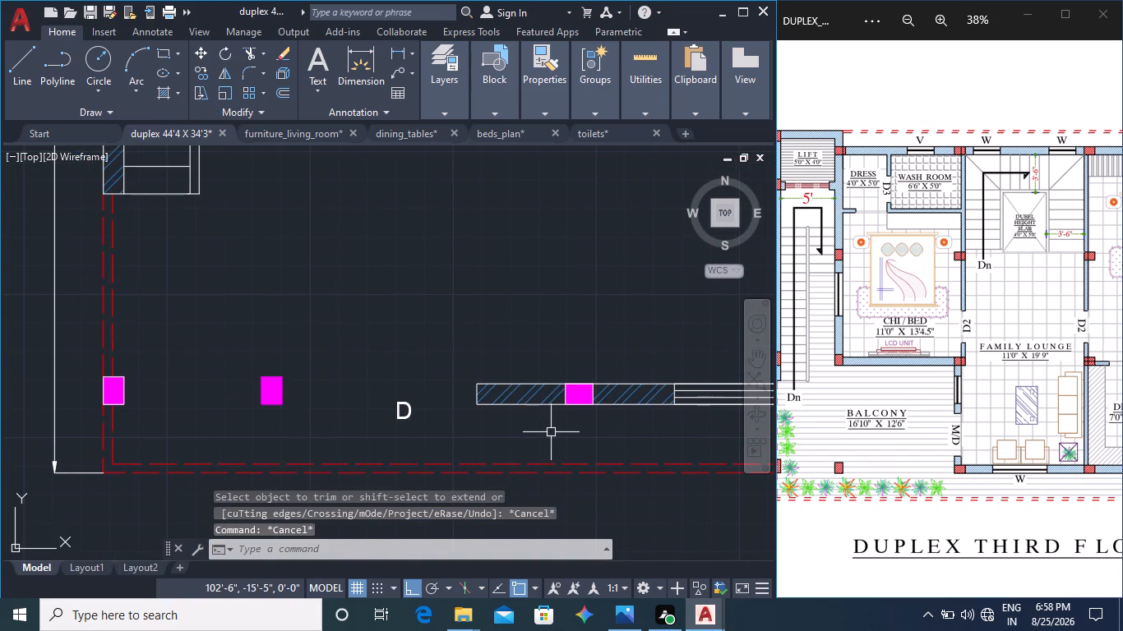
pyautogui.click(542, 428)
pyautogui.press('Escape')
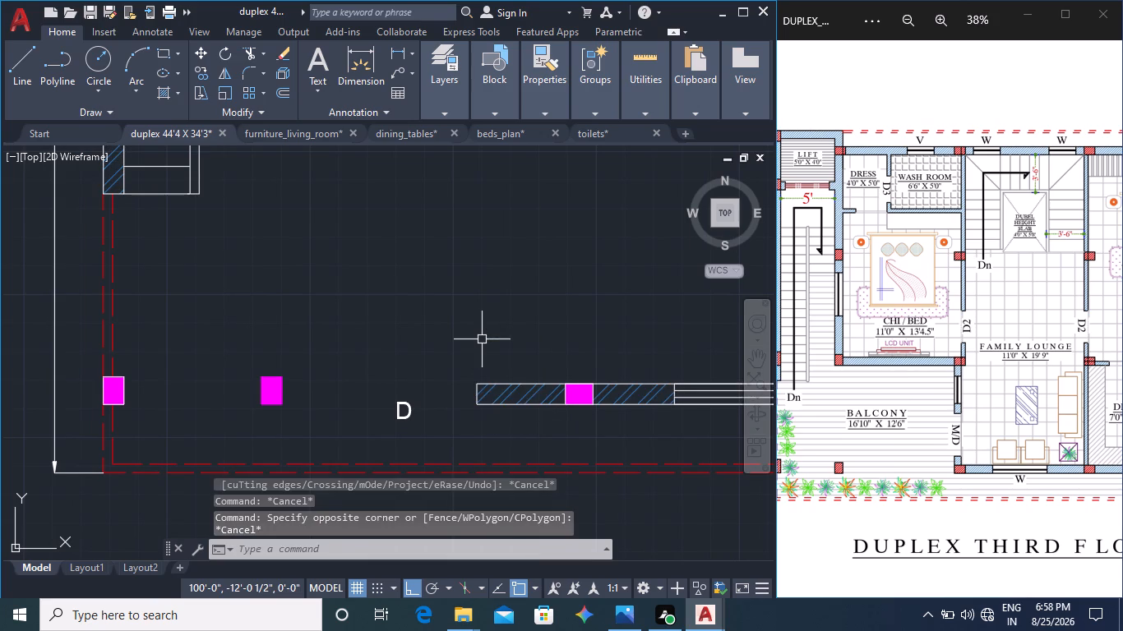
pyautogui.write('TR')
pyautogui.press('Return')
pyautogui.click(544, 444)
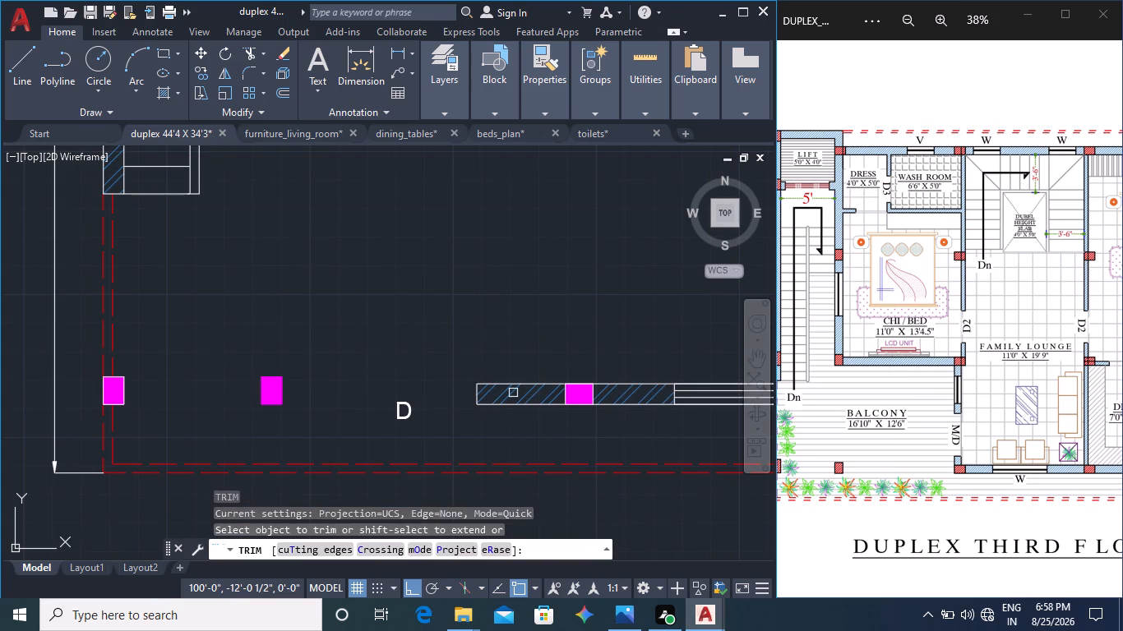
pyautogui.click(499, 340)
pyautogui.click(548, 400)
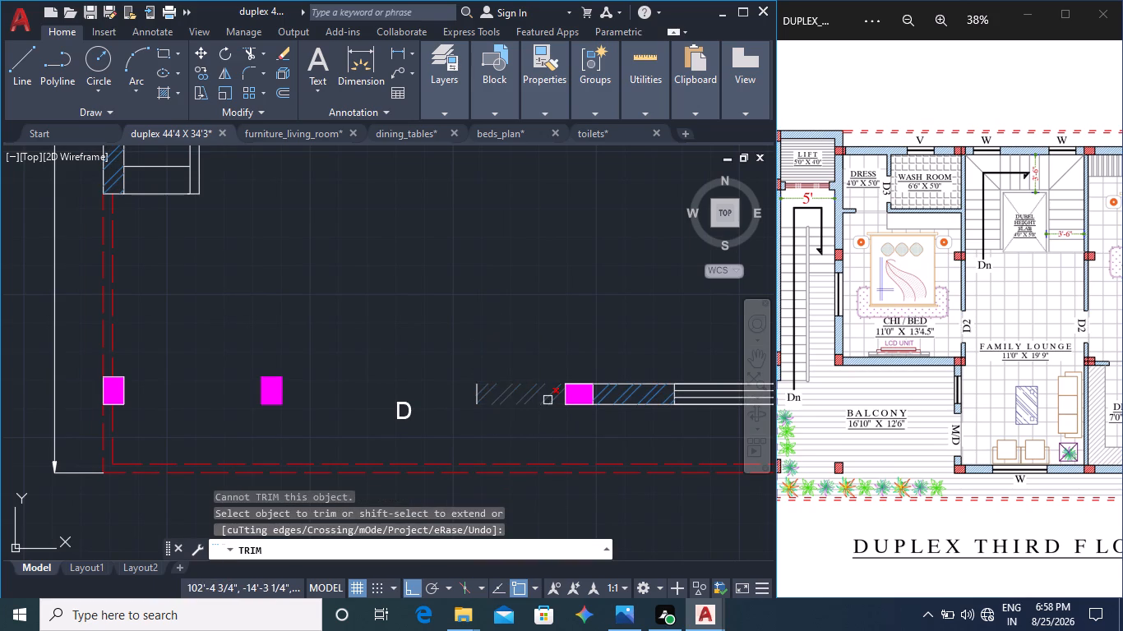
pyautogui.click(470, 396)
pyautogui.click(478, 394)
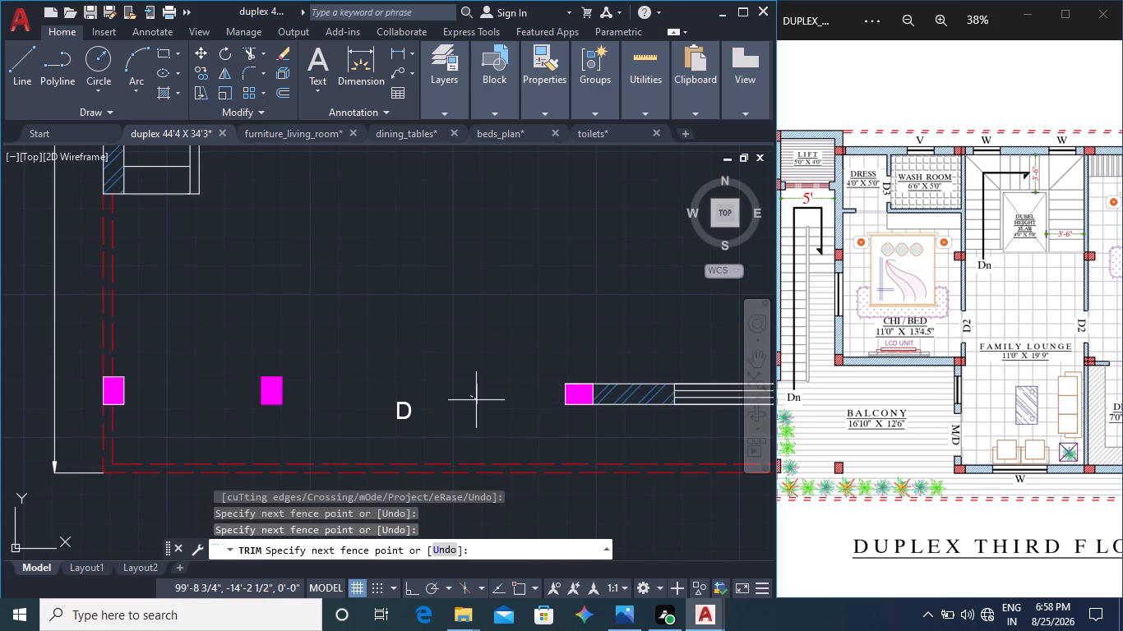
pyautogui.press('Escape')
# Examine the reference third floor's BALCONY, FAMILY LOUNGE and M / BED areas alongside the copied plan's cleared area and M BED ROOM.
pyautogui.scroll(-2, 528, 390)
pyautogui.moveTo(552, 361); pyautogui.dragTo(558, 403, button='middle')
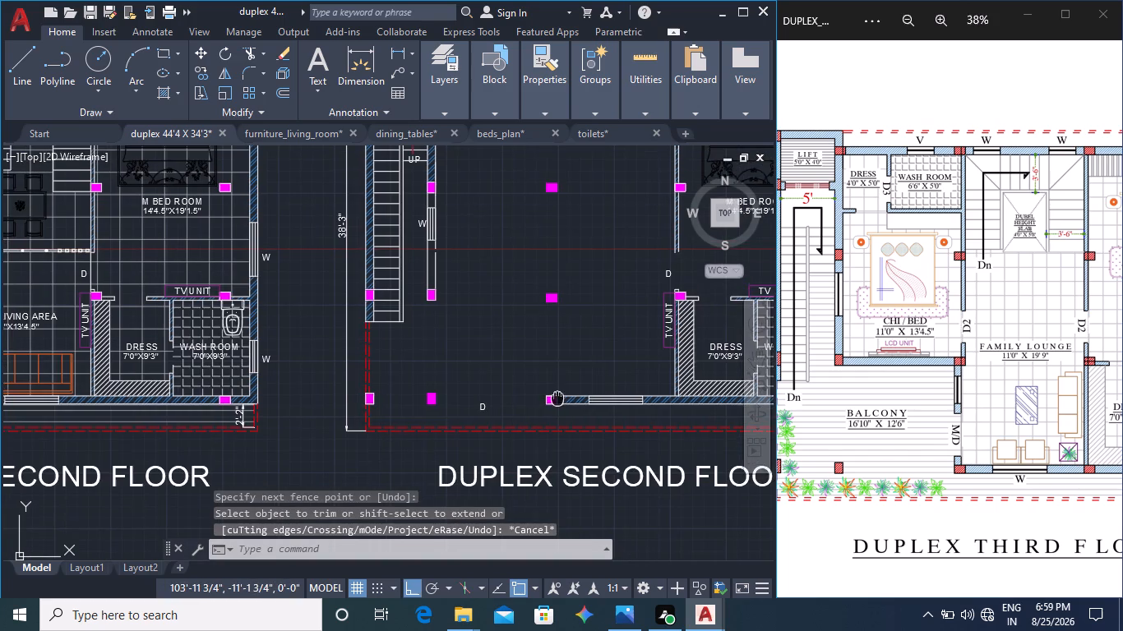
pyautogui.moveTo(575, 403); pyautogui.dragTo(579, 382, button='middle')
pyautogui.moveTo(571, 375); pyautogui.dragTo(584, 403, button='middle')
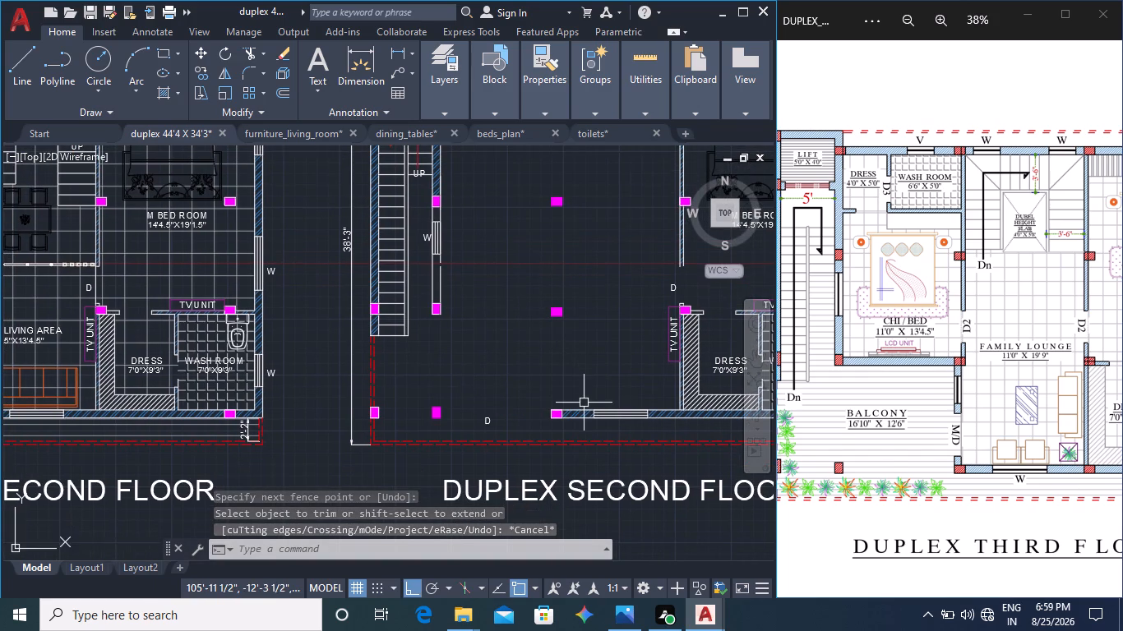
pyautogui.moveTo(584, 403); pyautogui.dragTo(565, 414, button='middle')
pyautogui.middleClick(931, 398)
pyautogui.moveTo(916, 413); pyautogui.dragTo(857, 388, button='middle')
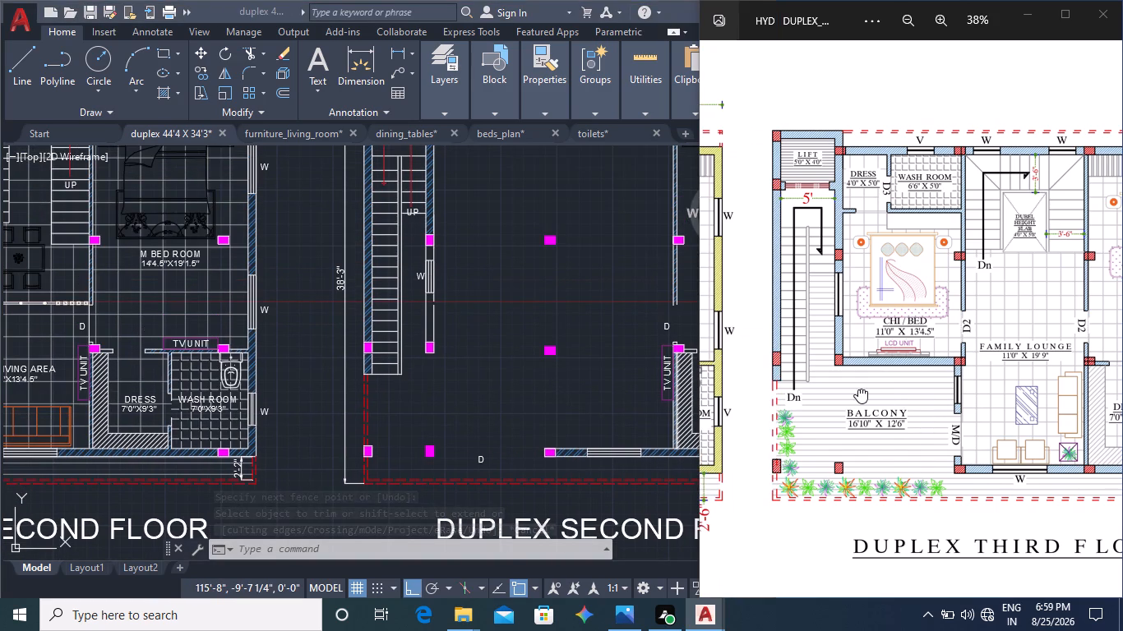
pyautogui.middleClick(585, 399)
pyautogui.moveTo(604, 411); pyautogui.dragTo(571, 391, button='middle')
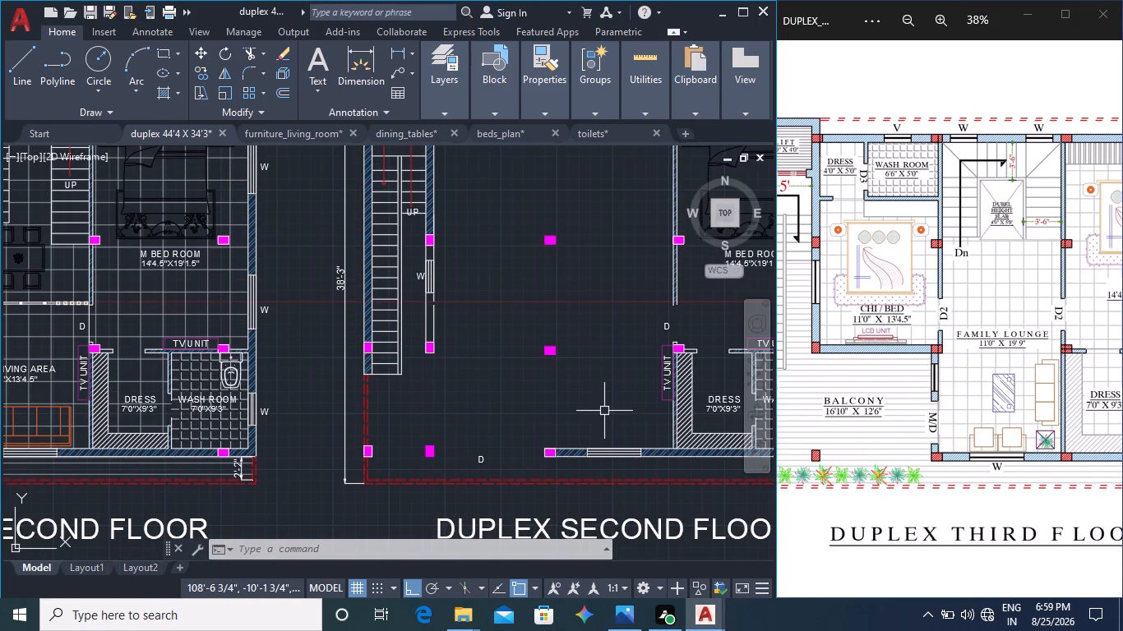
pyautogui.moveTo(585, 401); pyautogui.dragTo(561, 384, button='middle')
pyautogui.middleClick(931, 417)
pyautogui.moveTo(944, 423); pyautogui.dragTo(882, 422, button='middle')
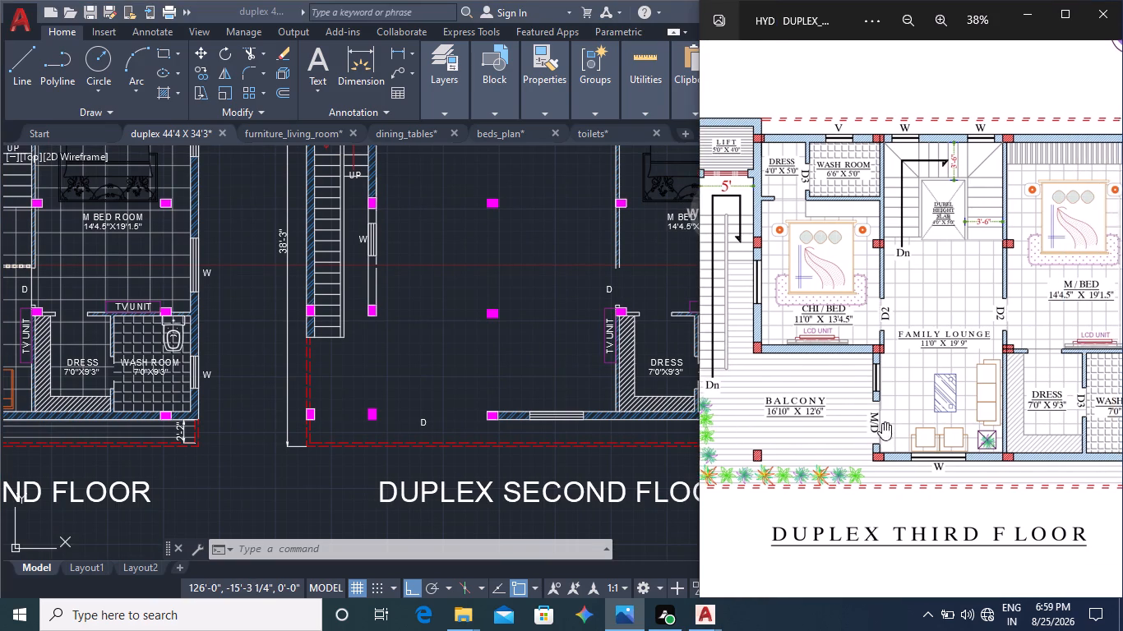
pyautogui.middleClick(558, 385)
pyautogui.moveTo(570, 382); pyautogui.dragTo(476, 394, button='middle')
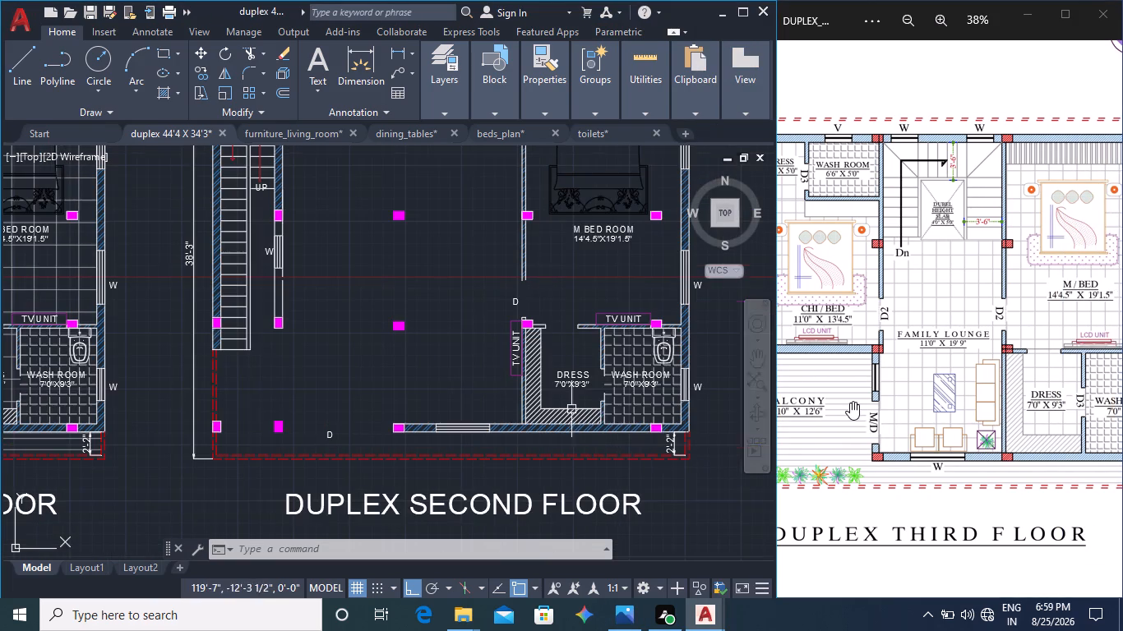
pyautogui.moveTo(561, 356); pyautogui.dragTo(561, 444, button='middle')
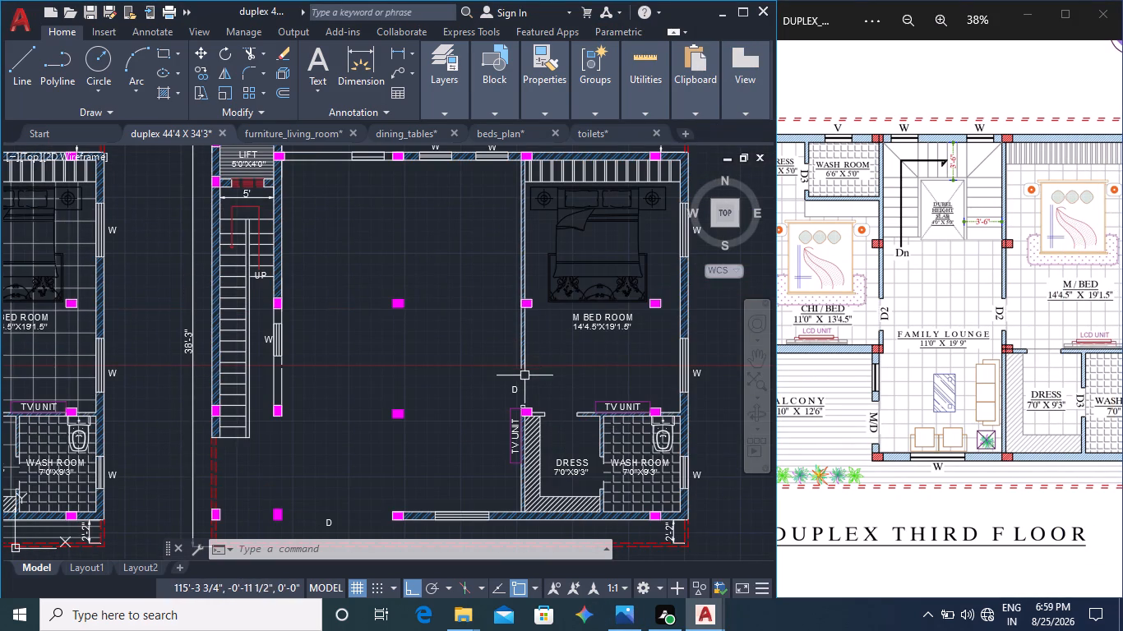
# Draw a line closing the lower end of the hatched M BED ROOM wall just above the D opening.
pyautogui.scroll(3, 525, 375)
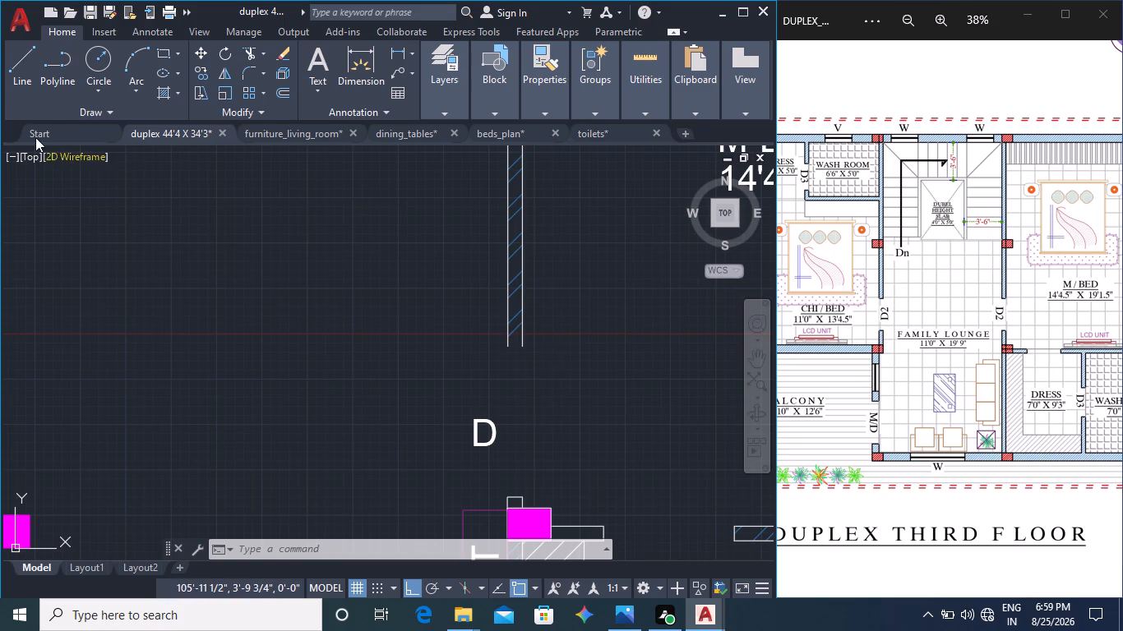
pyautogui.click(13, 71)
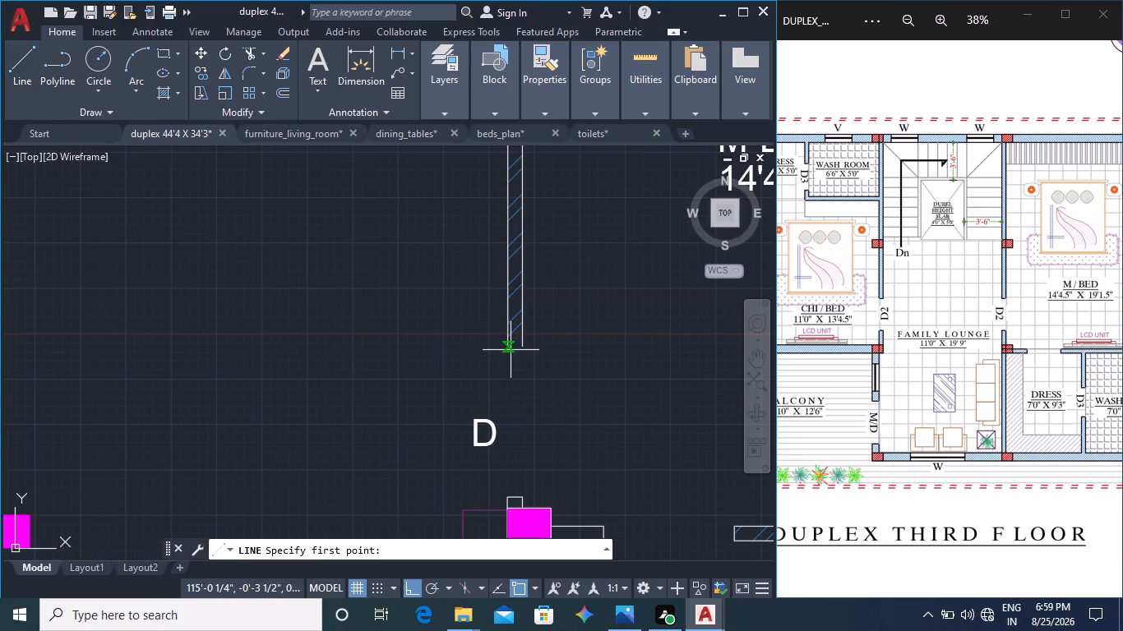
pyautogui.click(508, 346)
pyautogui.click(525, 346)
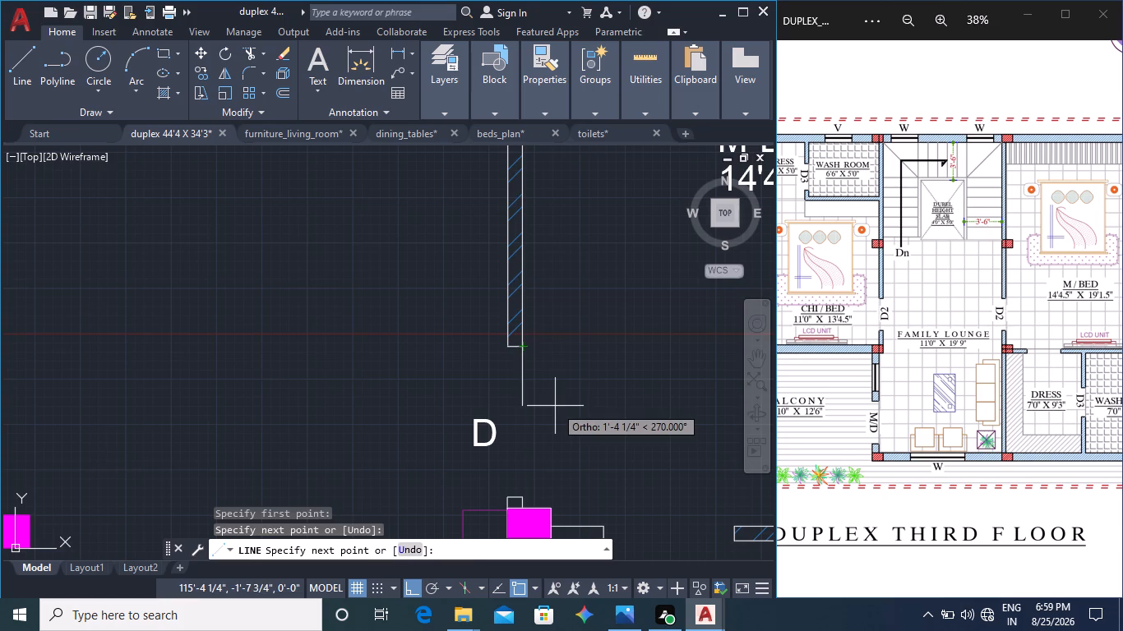
pyautogui.press('Escape')
# Offset the DRESS room wall's TV UNIT side line 11'0" across the lounge area toward the balcony side.
pyautogui.middleClick(985, 413)
pyautogui.moveTo(954, 422); pyautogui.dragTo(1005, 401, button='middle')
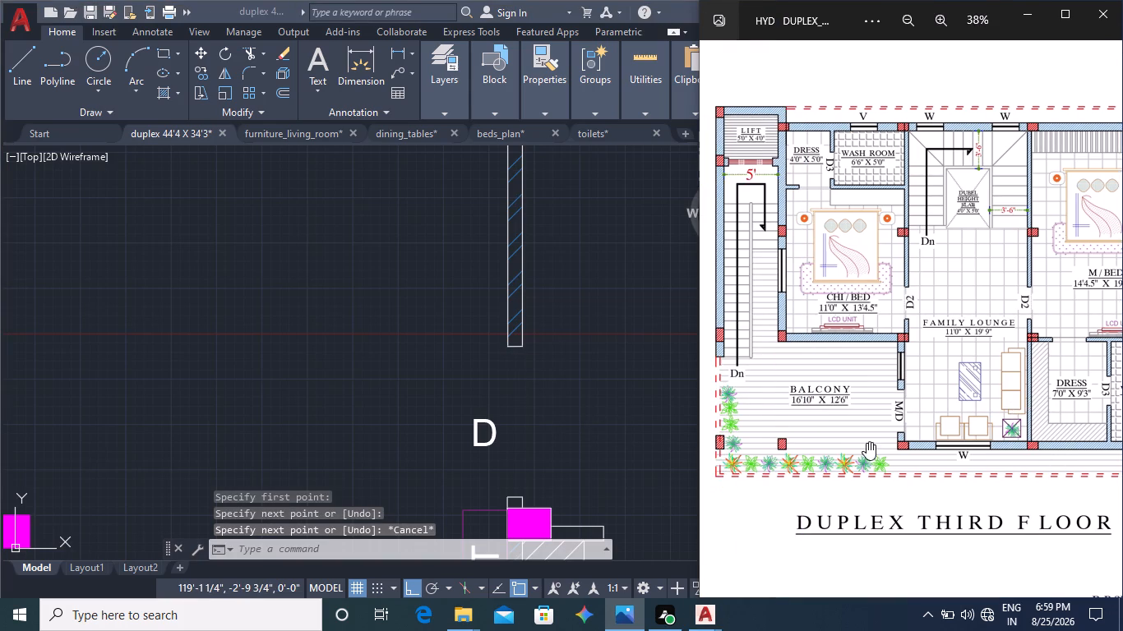
pyautogui.moveTo(525, 464); pyautogui.dragTo(541, 410, button='middle')
pyautogui.moveTo(547, 446); pyautogui.dragTo(558, 313, button='middle')
pyautogui.moveTo(557, 407); pyautogui.dragTo(557, 288, button='middle')
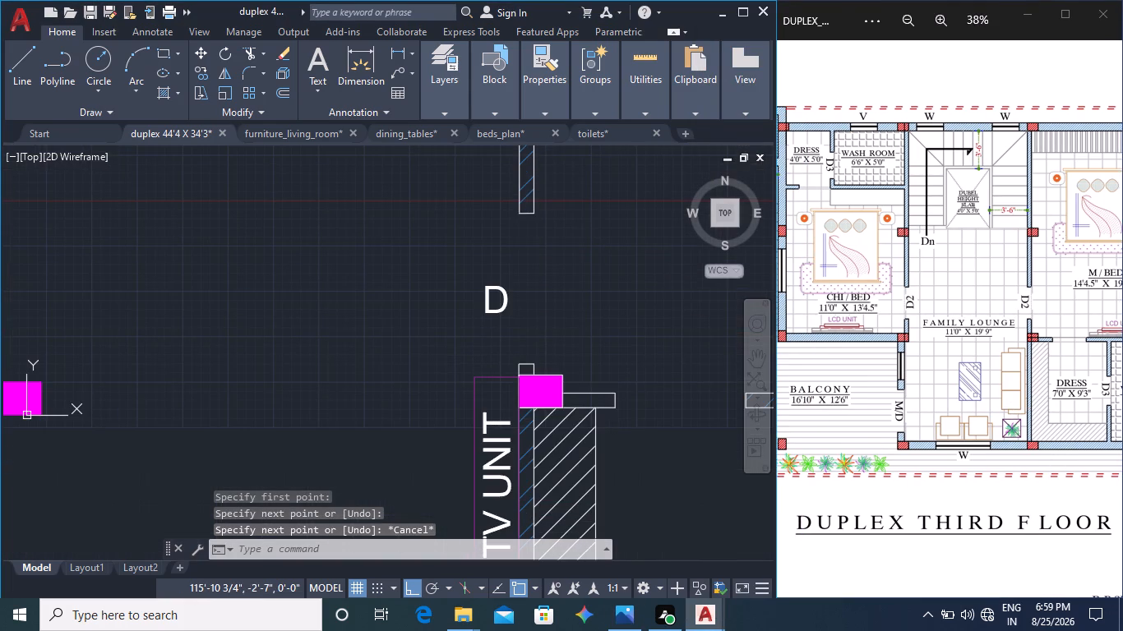
pyautogui.moveTo(588, 436); pyautogui.dragTo(608, 283, button='middle')
pyautogui.click(540, 428)
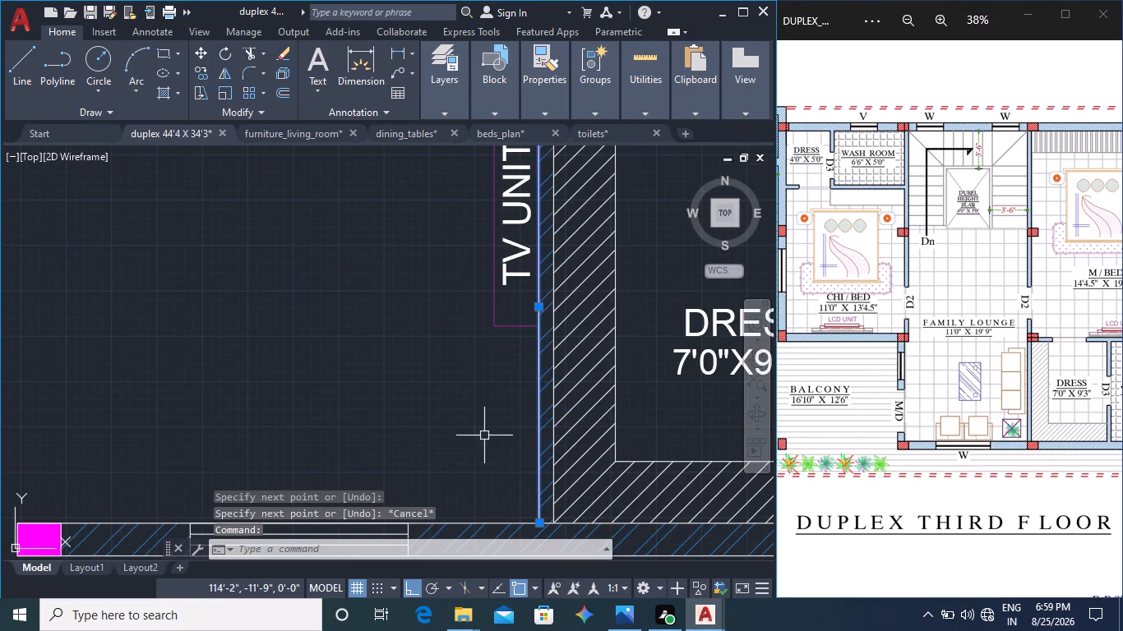
pyautogui.moveTo(478, 435); pyautogui.dragTo(546, 394, button='middle')
pyautogui.press('o')
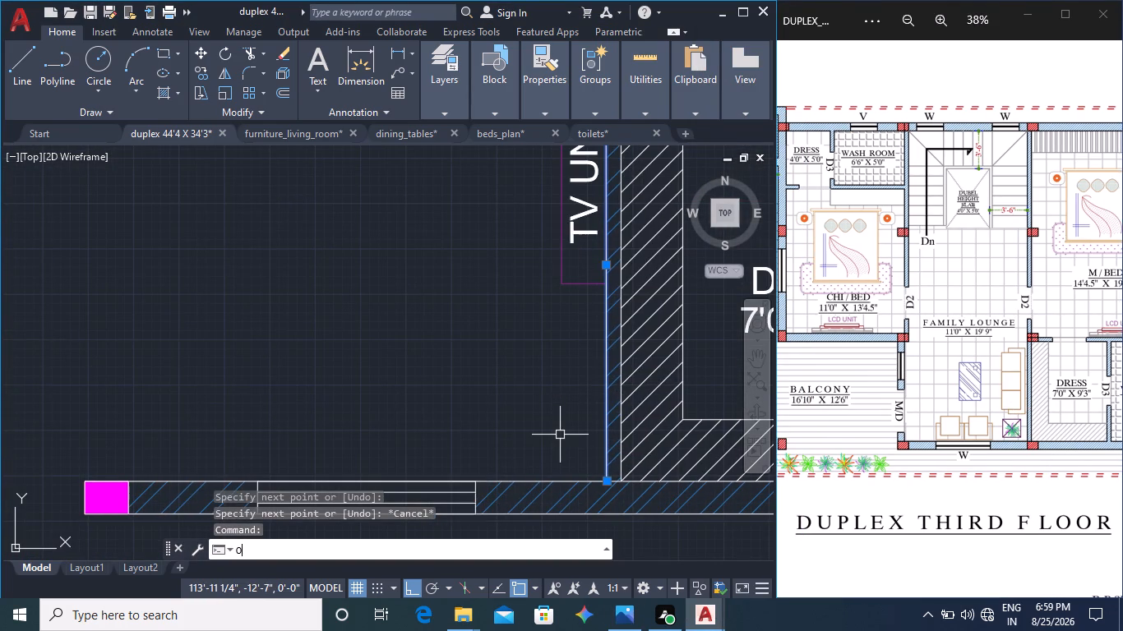
pyautogui.press('Return')
pyautogui.click(607, 431)
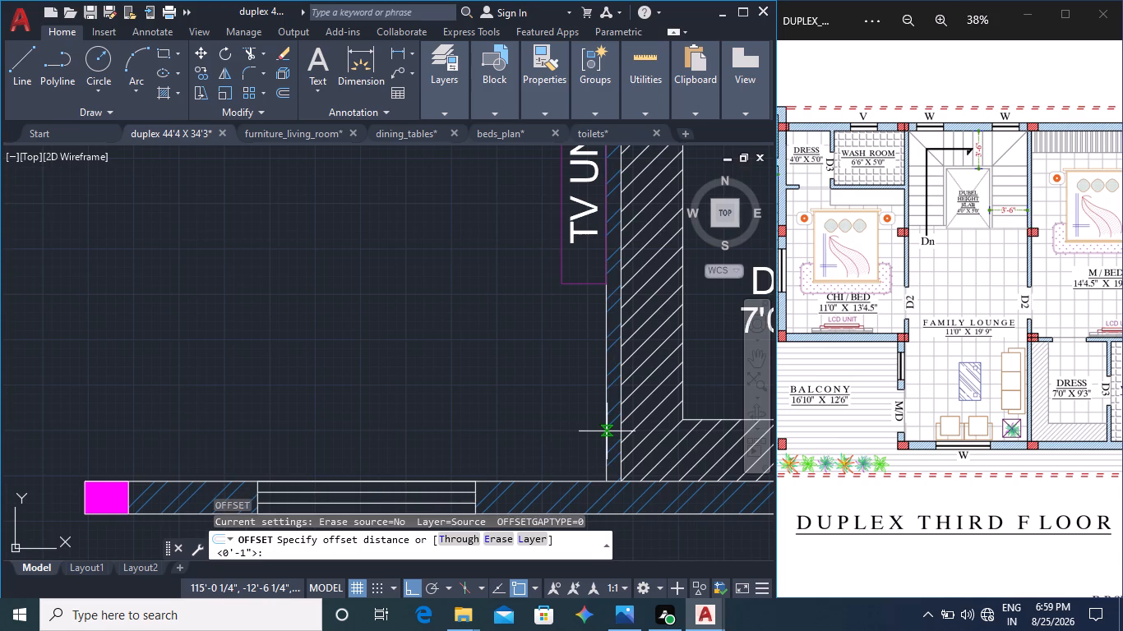
pyautogui.moveTo(270, 438); pyautogui.dragTo(393, 420, button='middle')
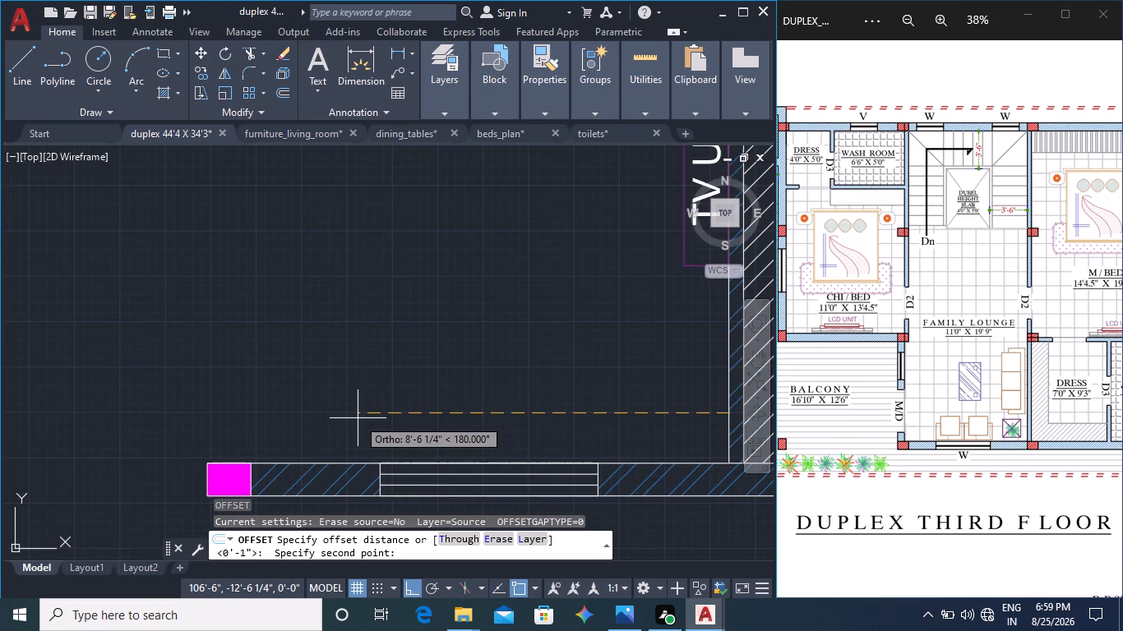
pyautogui.write('11')
pyautogui.press("'")
pyautogui.press('0')
pyautogui.hotkey('shift', '"')
pyautogui.press('Return')
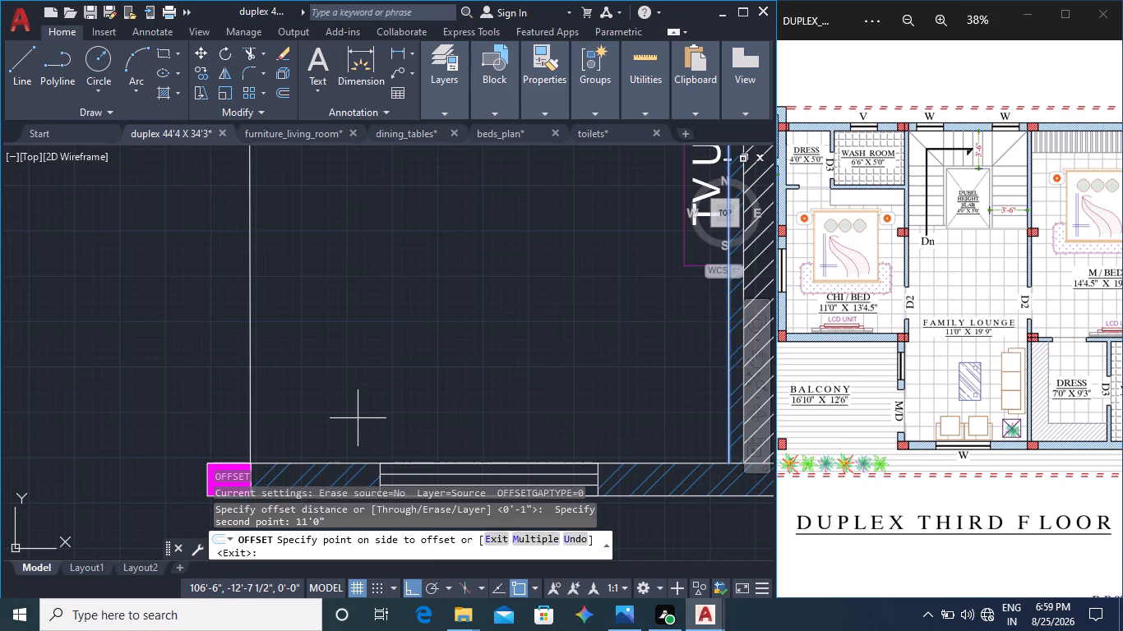
pyautogui.press('Return')
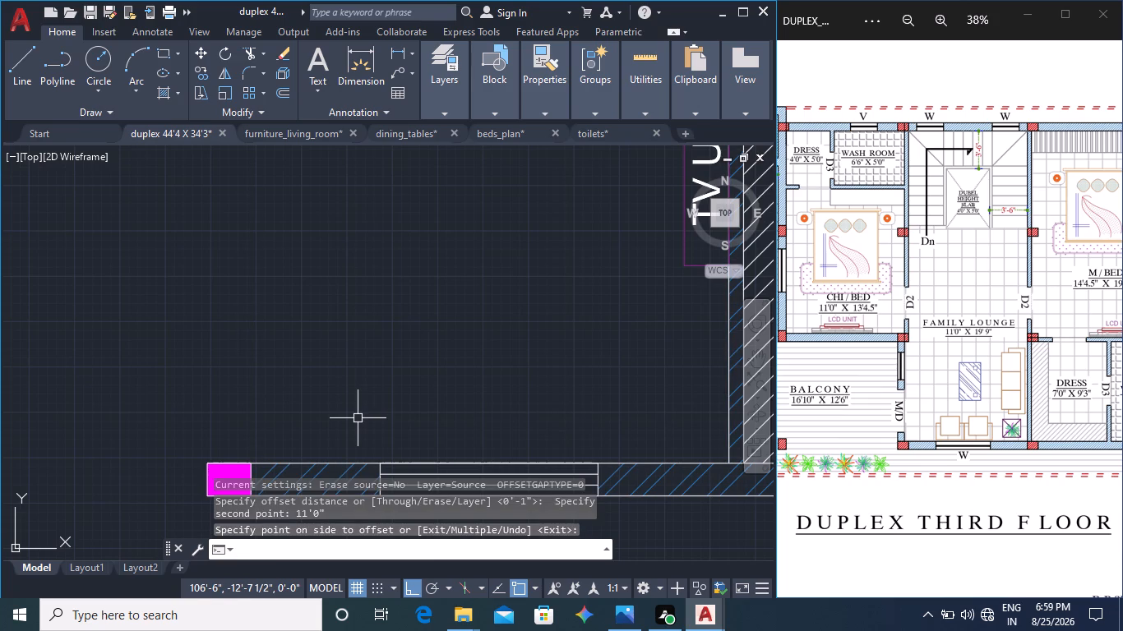
pyautogui.press('o')
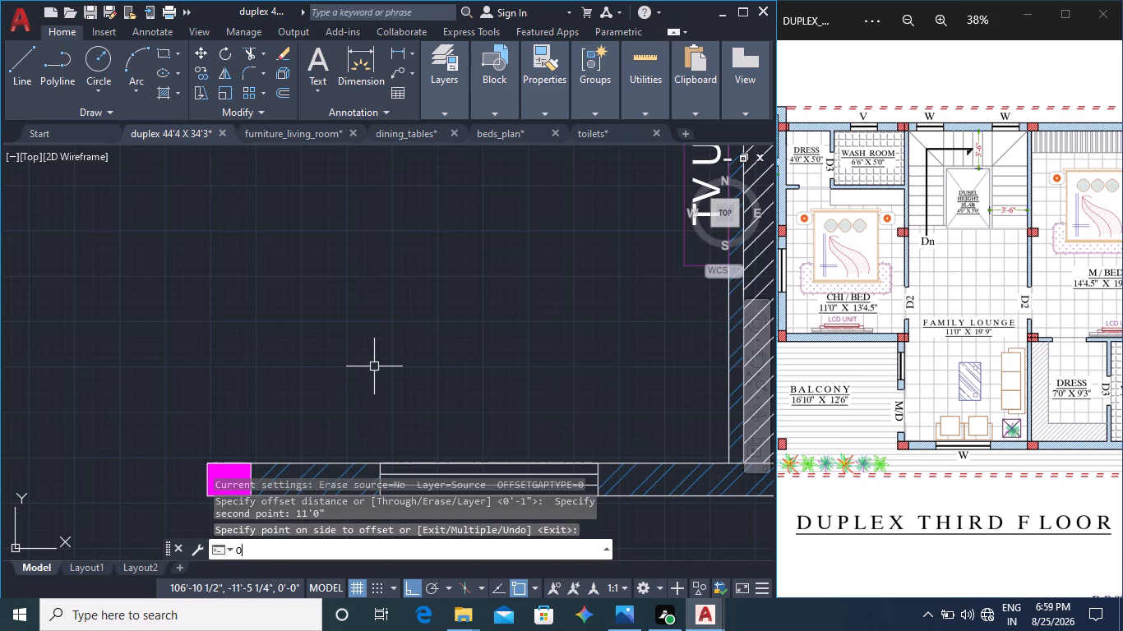
pyautogui.press('Return')
pyautogui.click(729, 356)
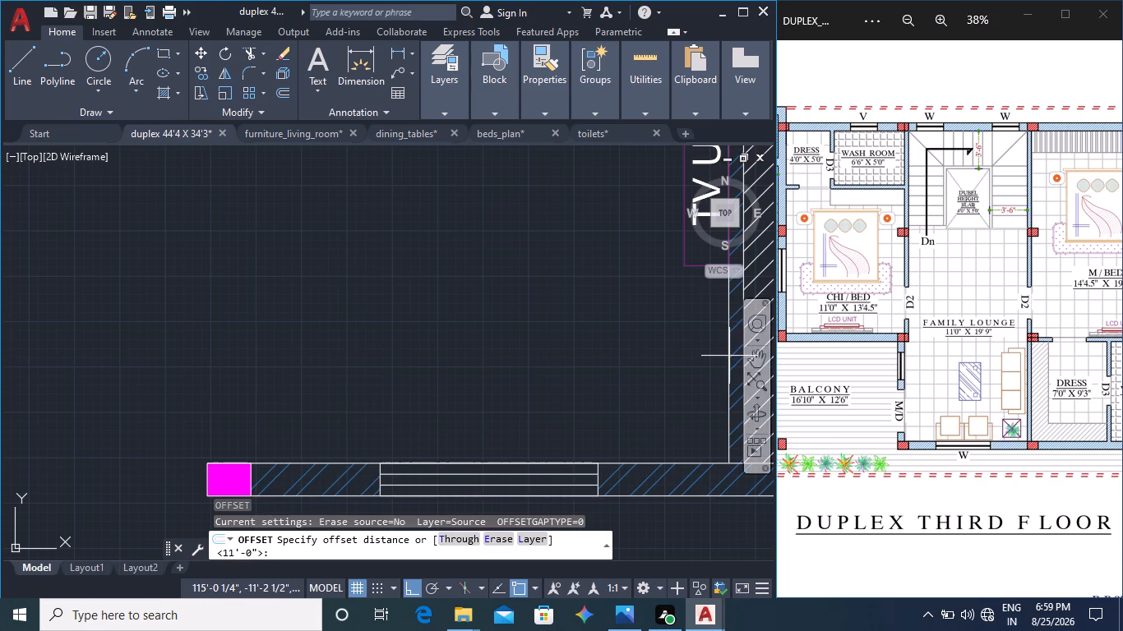
pyautogui.press('Return')
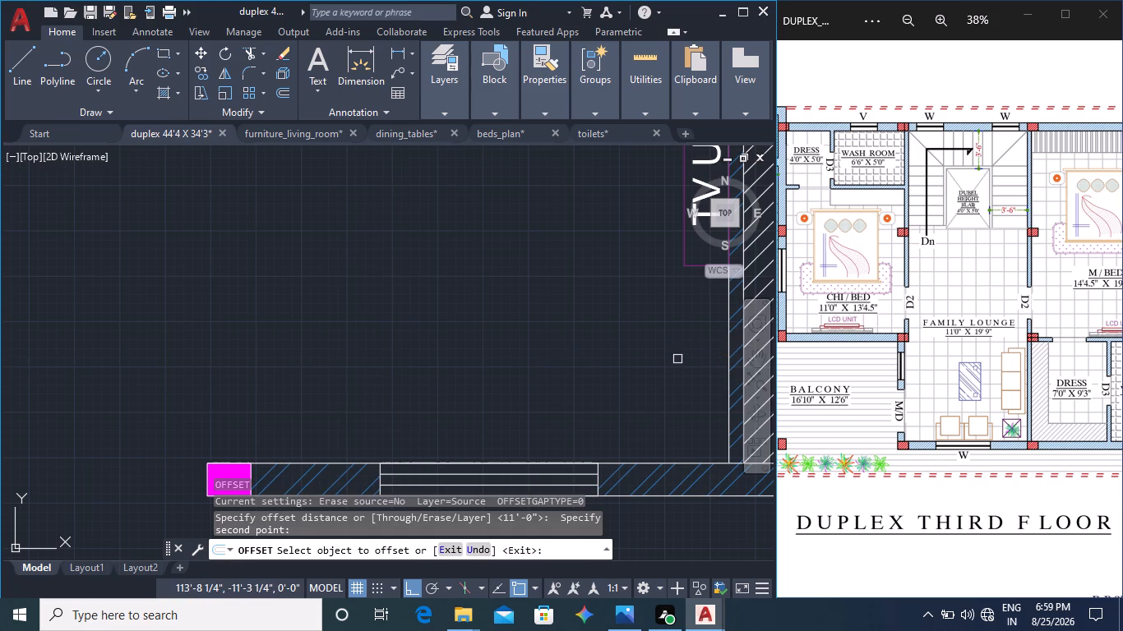
pyautogui.click(730, 355)
pyautogui.click(327, 382)
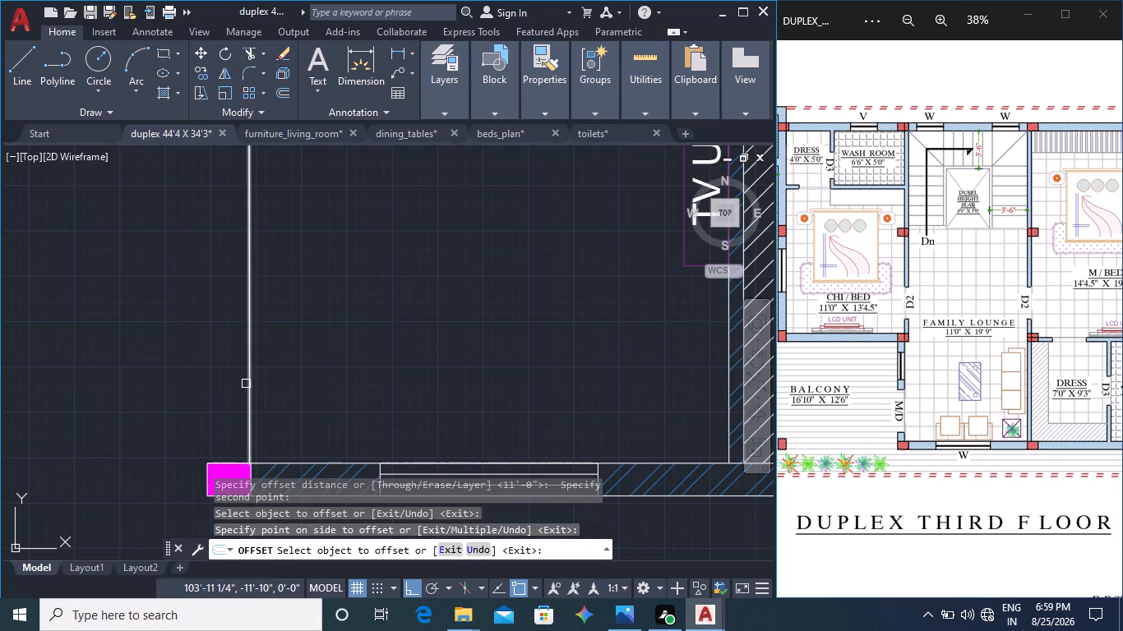
pyautogui.click(252, 386)
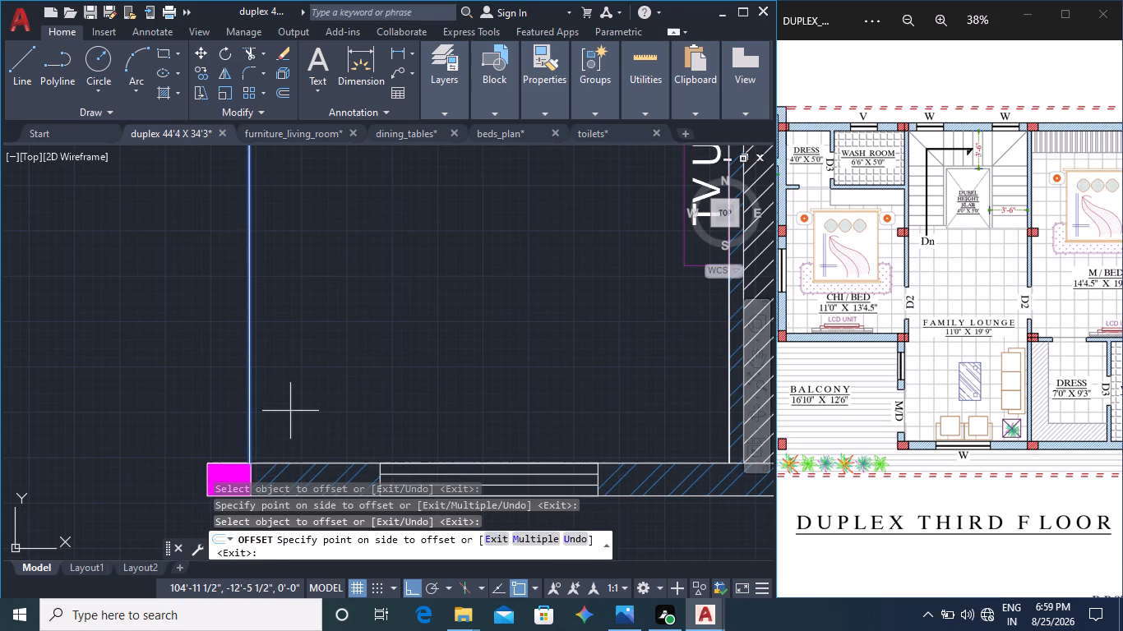
pyautogui.press('Escape')
pyautogui.press('Escape')
# Copy the offset wall line from the bottom column's inner top corner to its outer top corner.
pyautogui.click(252, 420)
pyautogui.click(197, 71)
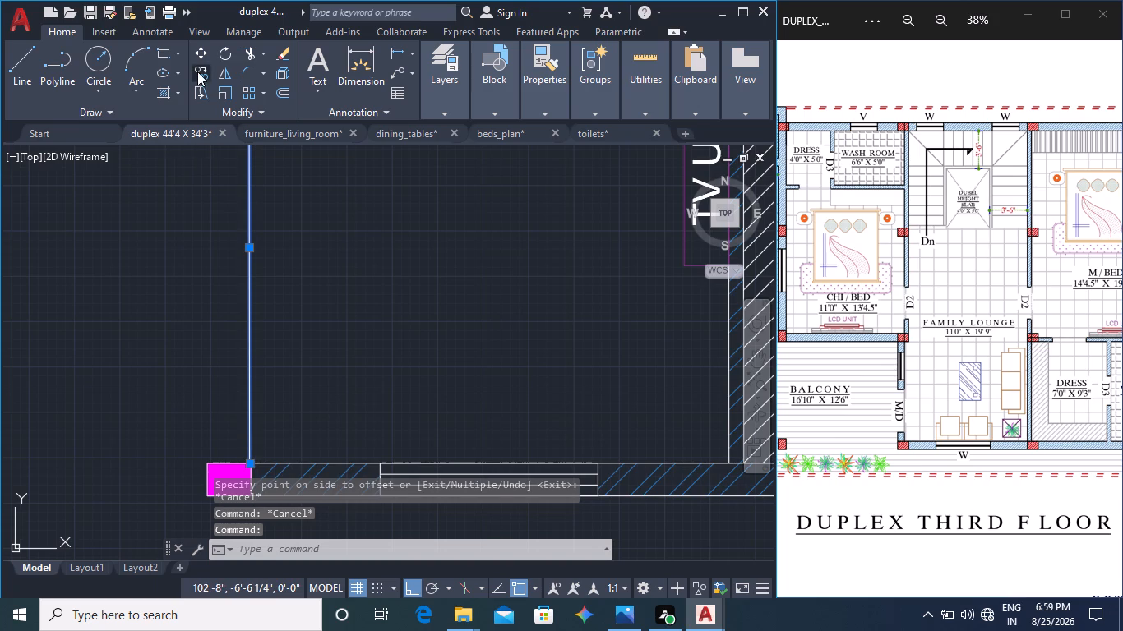
pyautogui.click(249, 465)
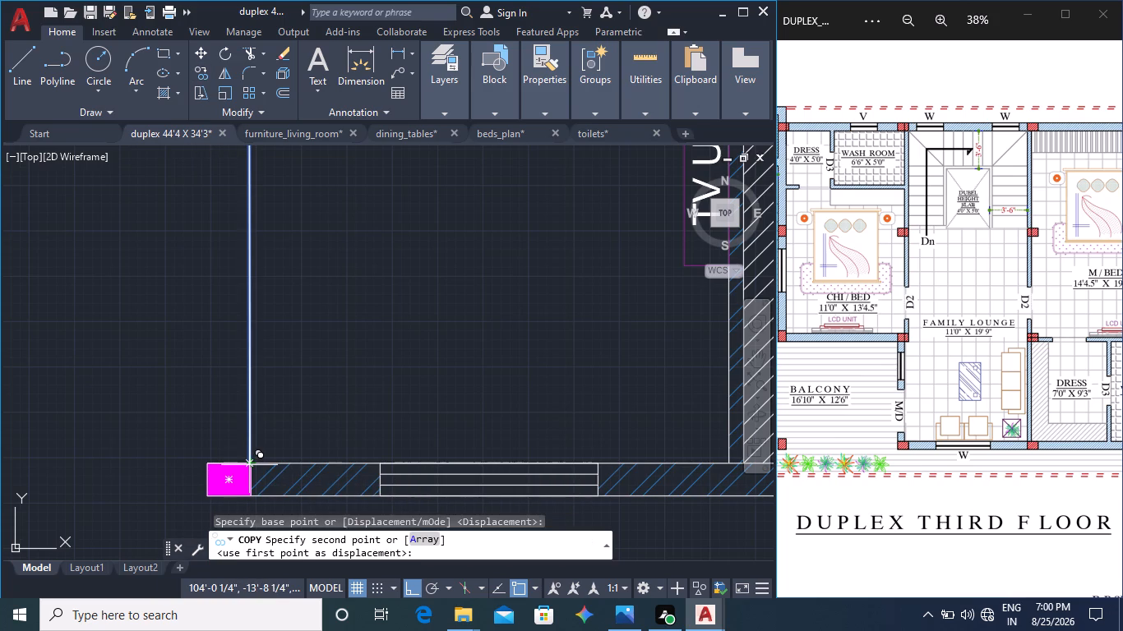
pyautogui.click(207, 467)
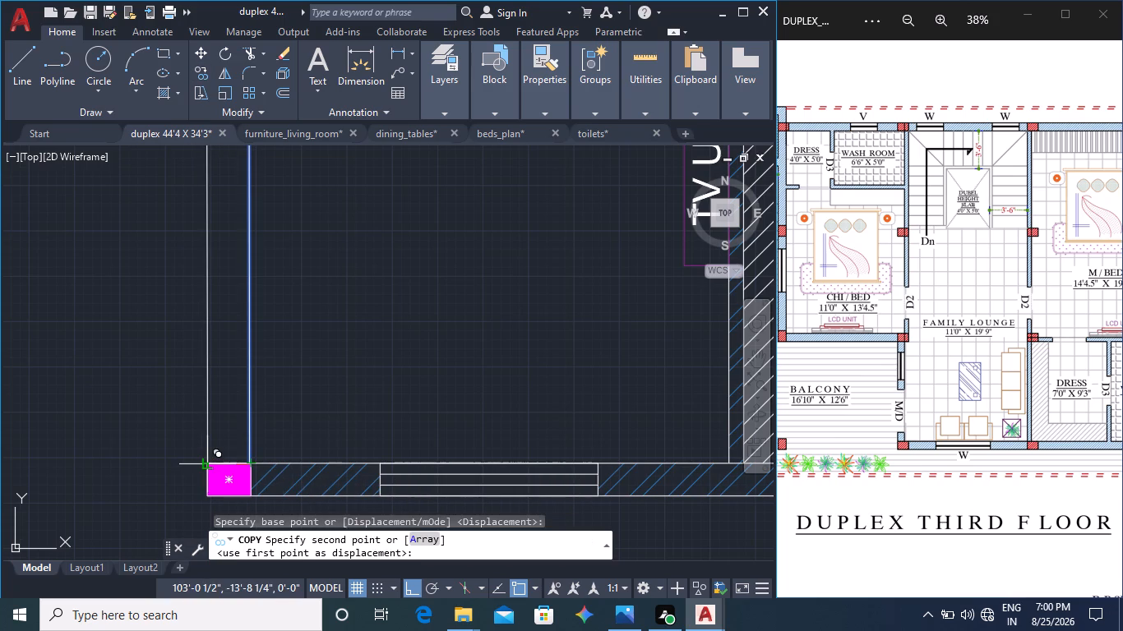
pyautogui.press('Escape')
# Shorten the upper ends of both new vertical wall lines to the top edge of the column above.
pyautogui.scroll(-1, 313, 384)
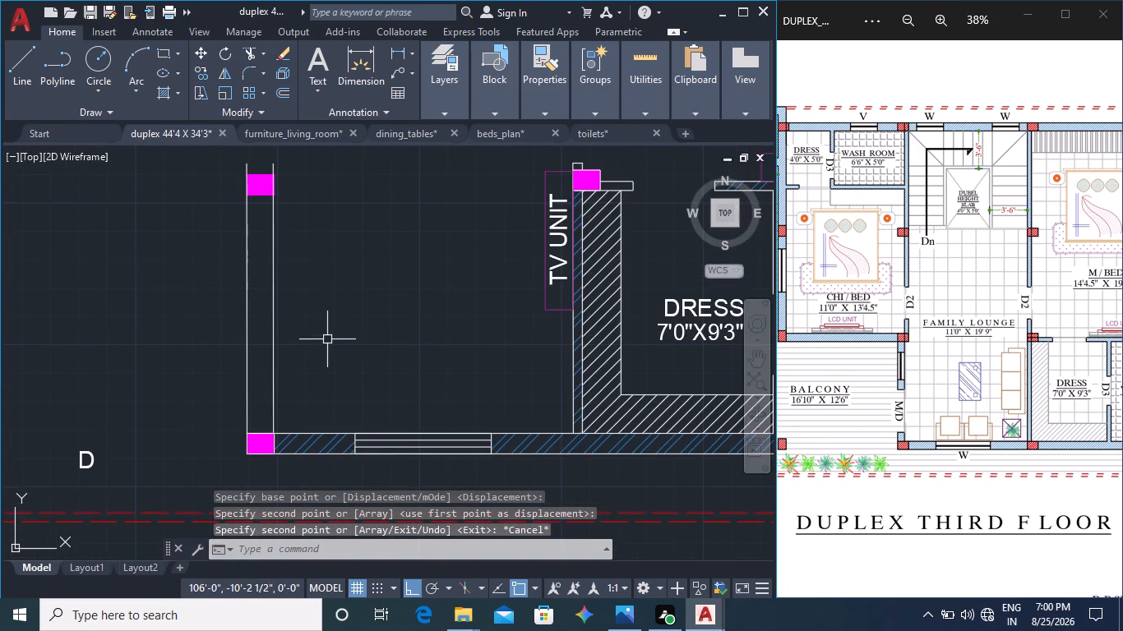
pyautogui.moveTo(347, 320); pyautogui.dragTo(371, 444, button='middle')
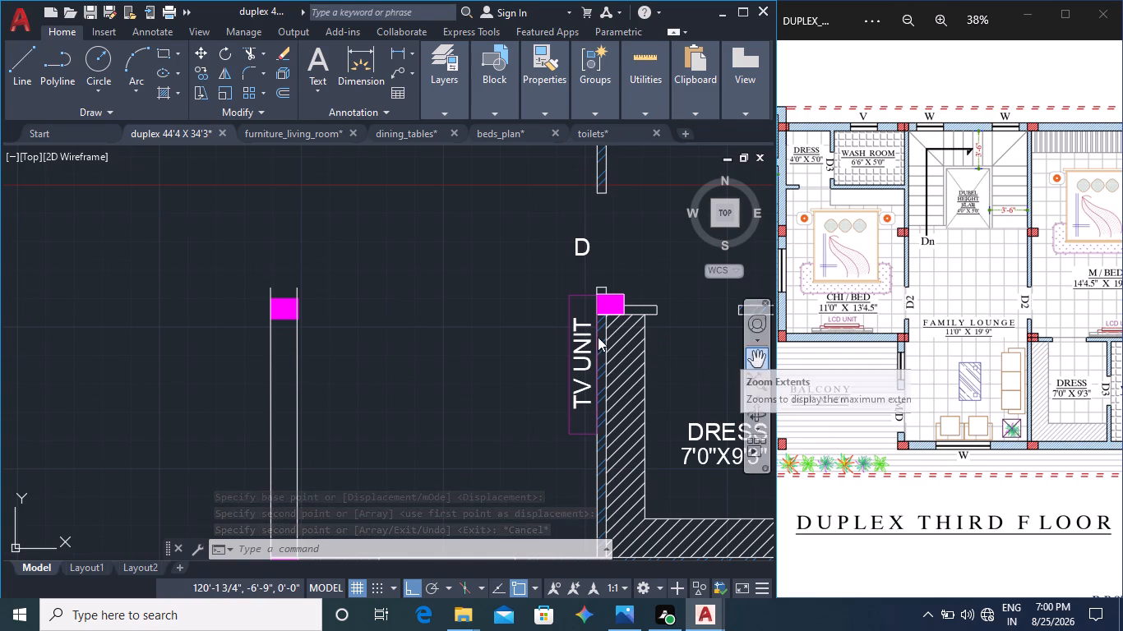
pyautogui.scroll(3, 303, 274)
pyautogui.click(286, 324)
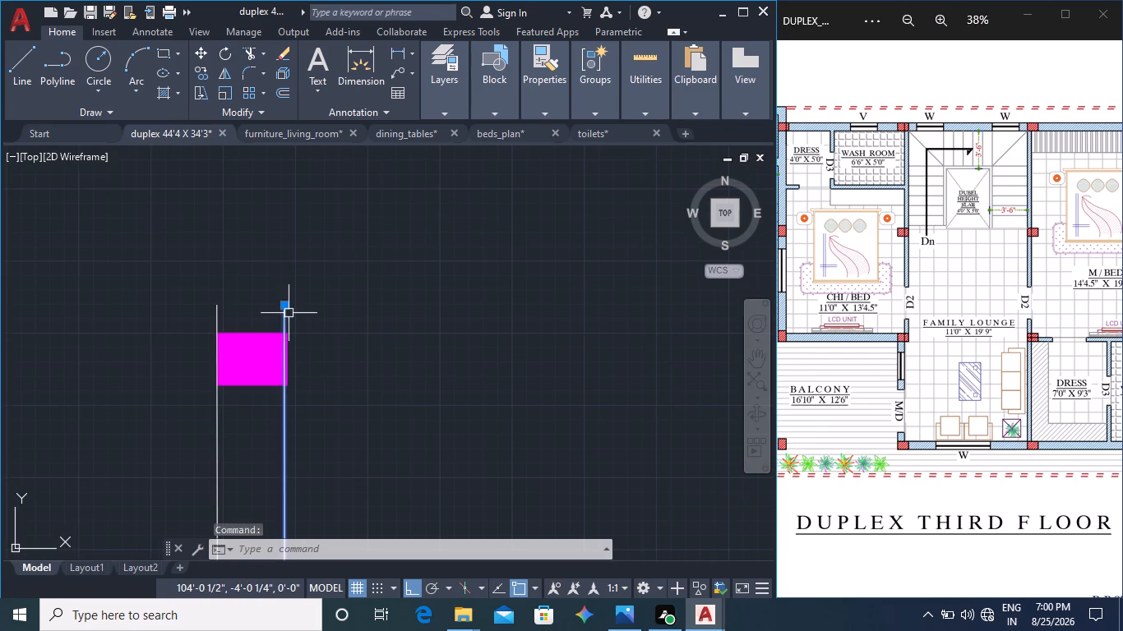
pyautogui.click(286, 306)
pyautogui.click(285, 335)
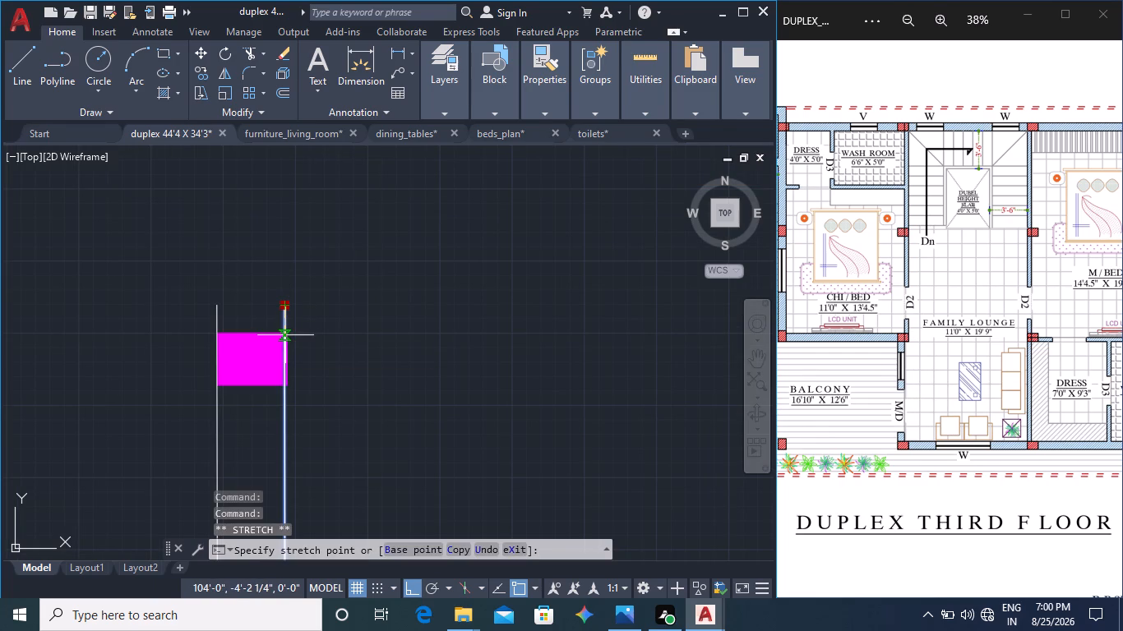
pyautogui.click(220, 315)
pyautogui.click(219, 305)
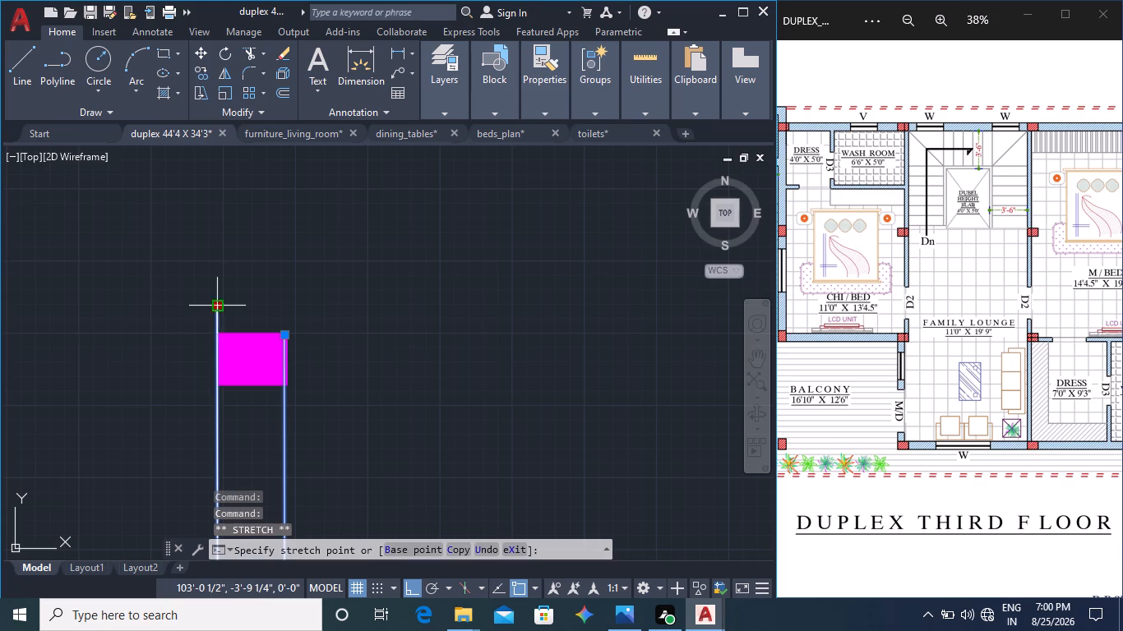
pyautogui.click(220, 331)
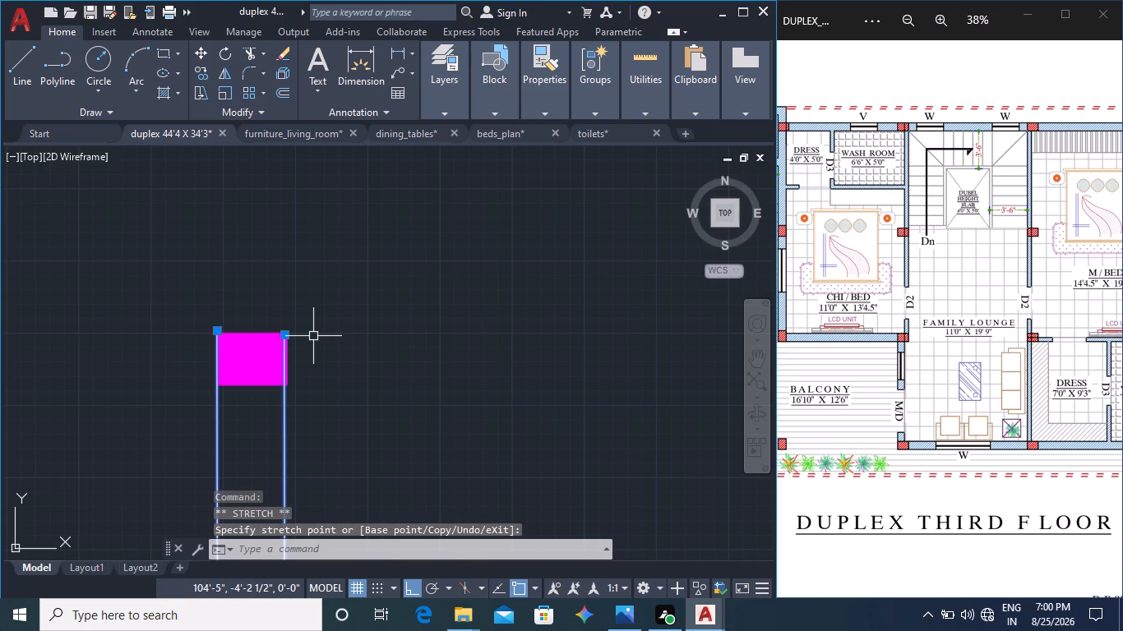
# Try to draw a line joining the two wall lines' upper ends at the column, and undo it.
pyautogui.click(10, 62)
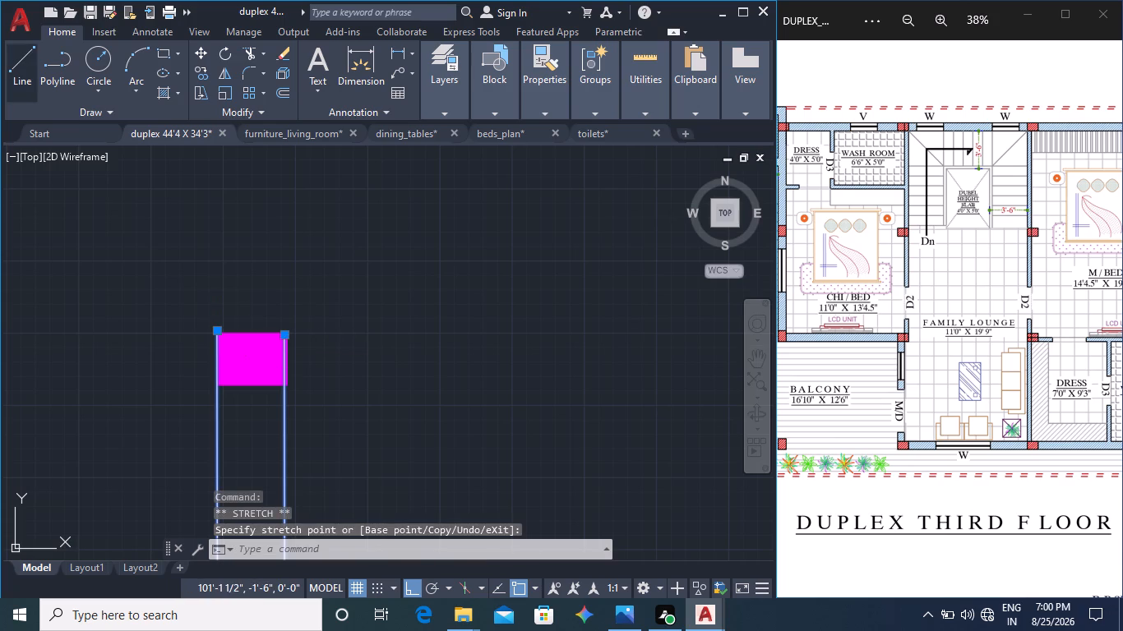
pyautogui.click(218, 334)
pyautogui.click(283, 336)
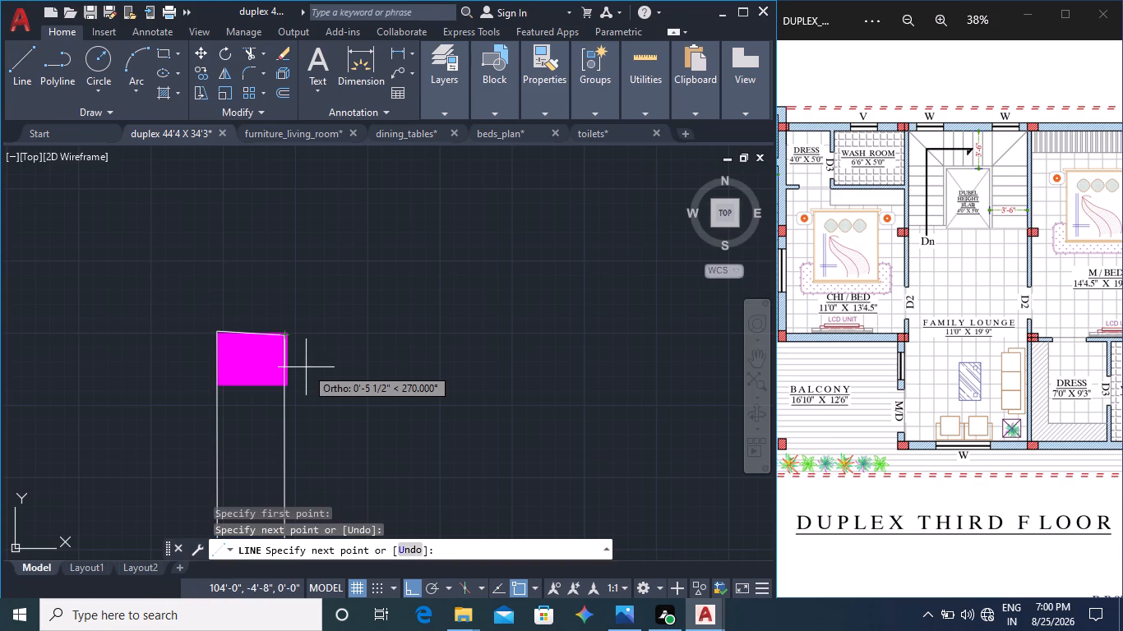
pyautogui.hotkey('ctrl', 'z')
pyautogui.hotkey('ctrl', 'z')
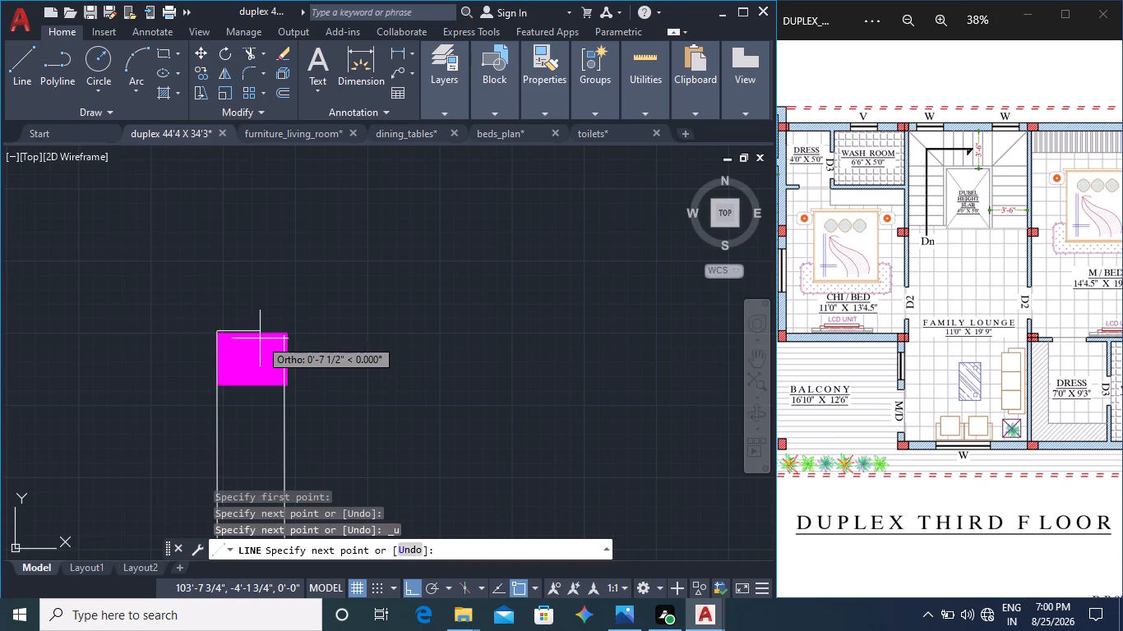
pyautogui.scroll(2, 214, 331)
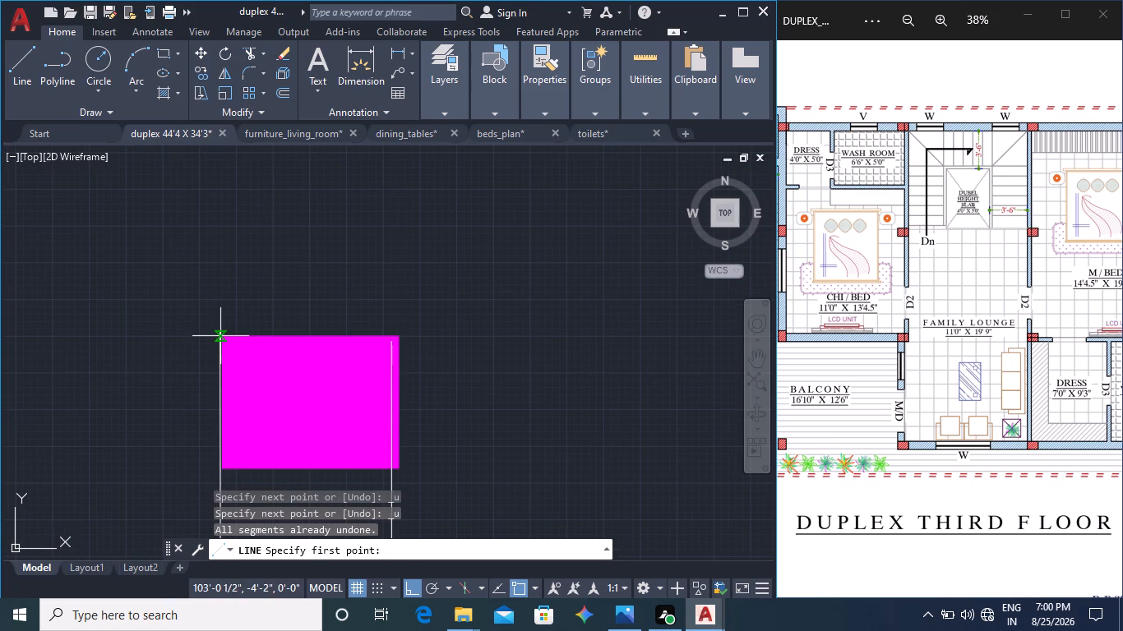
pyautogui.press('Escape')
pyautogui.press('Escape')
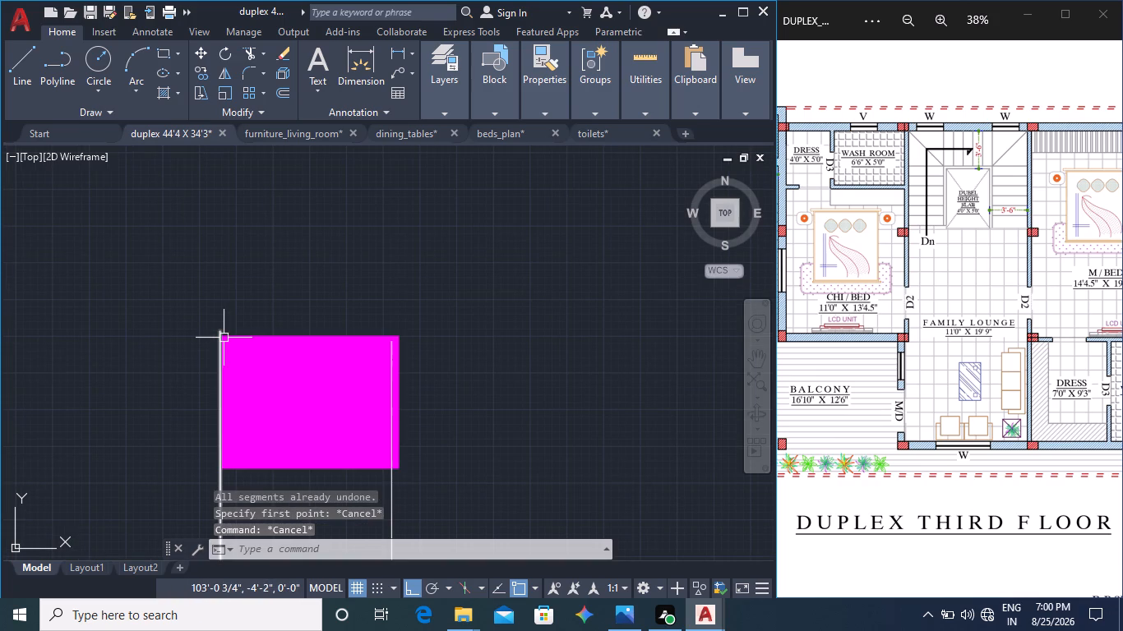
# Stretch the outer wall line's upper end to align exactly with the column's top edge.
pyautogui.click(224, 336)
pyautogui.click(222, 329)
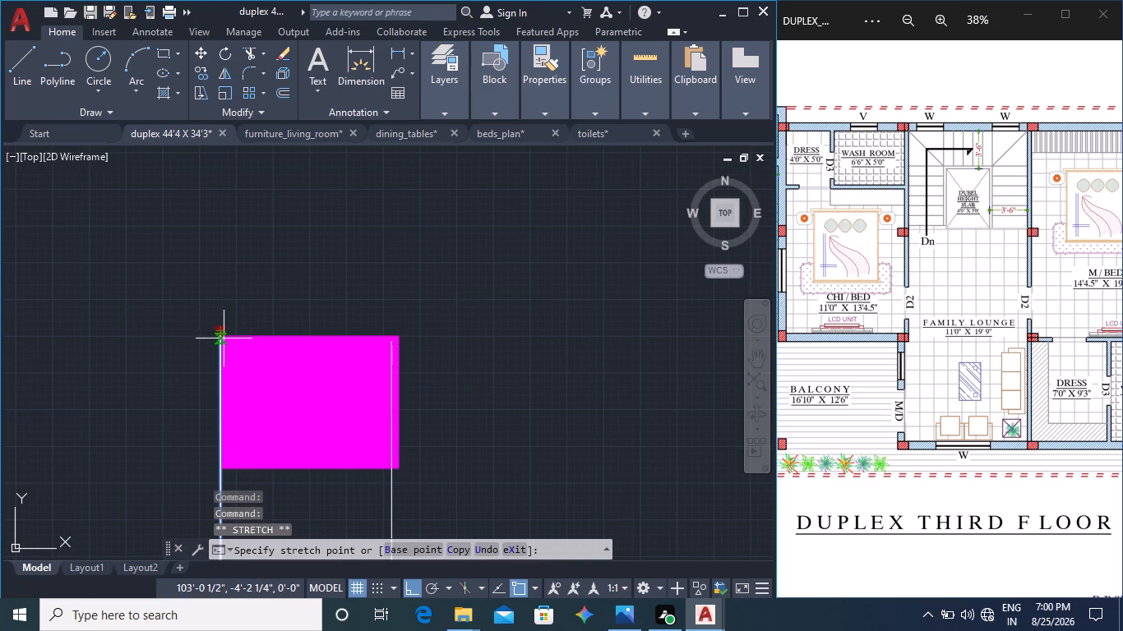
pyautogui.click(224, 339)
pyautogui.scroll(2, 223, 343)
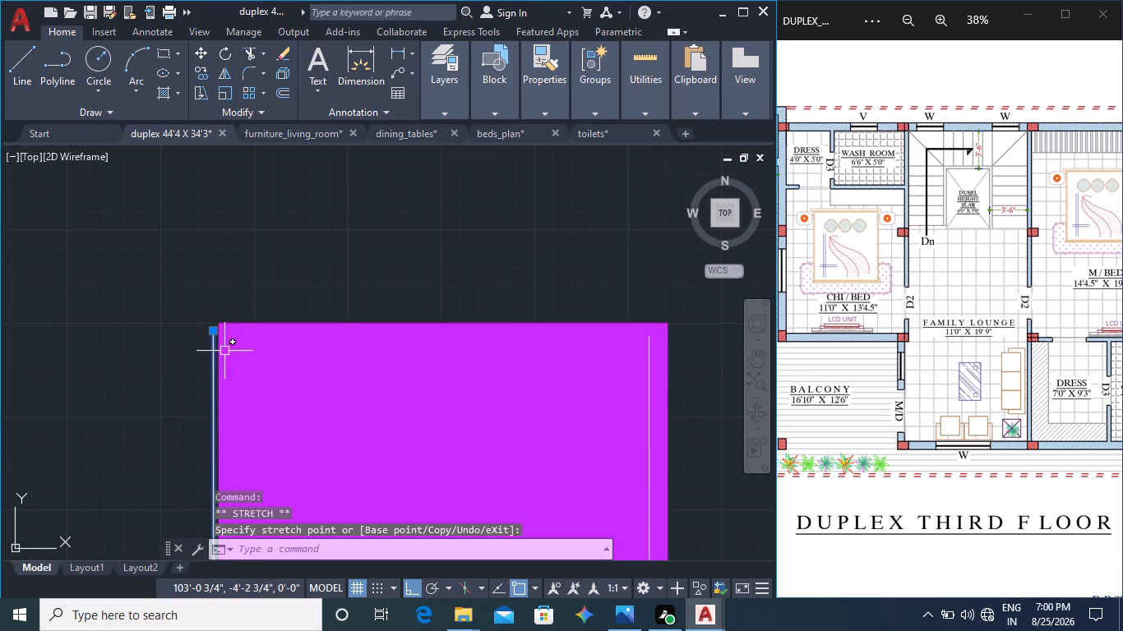
pyautogui.click(211, 334)
pyautogui.click(211, 324)
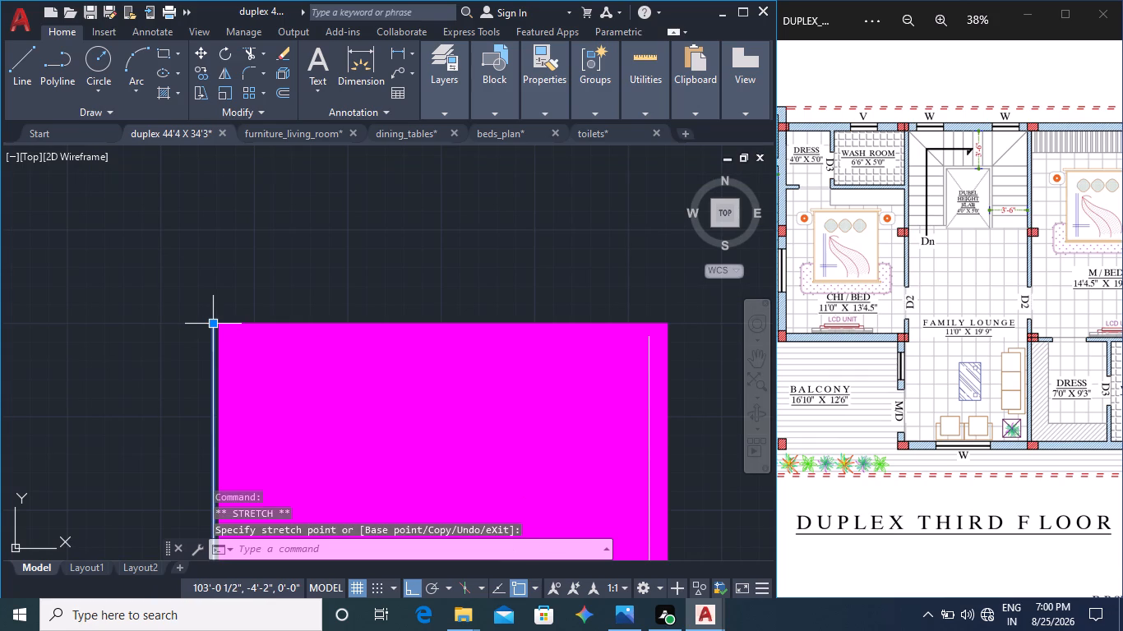
# Draw a line across the upper column's top edge from the outer wall line, continuing straight down to the bottom column's lower edge.
pyautogui.click(22, 68)
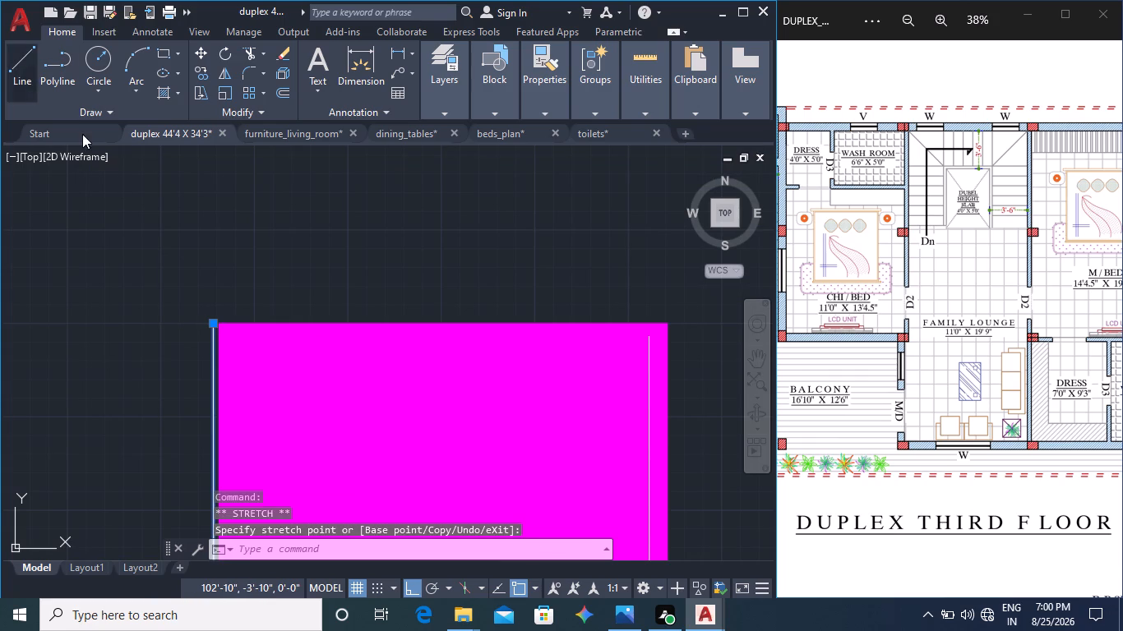
pyautogui.click(213, 322)
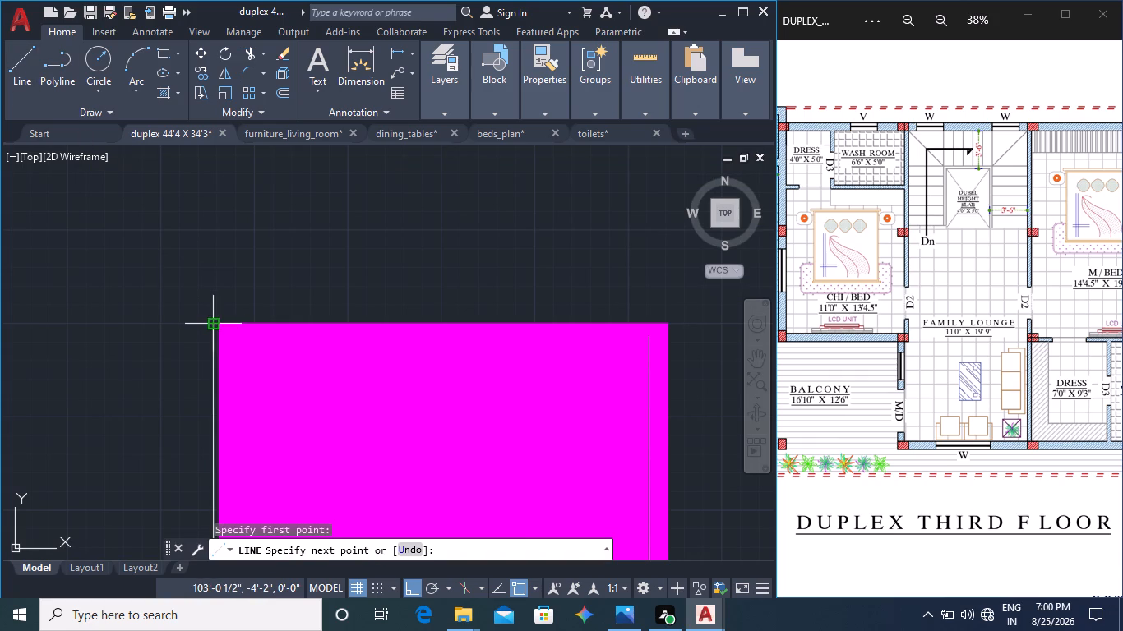
pyautogui.click(666, 324)
pyautogui.moveTo(678, 408); pyautogui.dragTo(586, 205, button='middle')
pyautogui.scroll(-1, 598, 362)
pyautogui.moveTo(595, 456); pyautogui.dragTo(593, 195, button='middle')
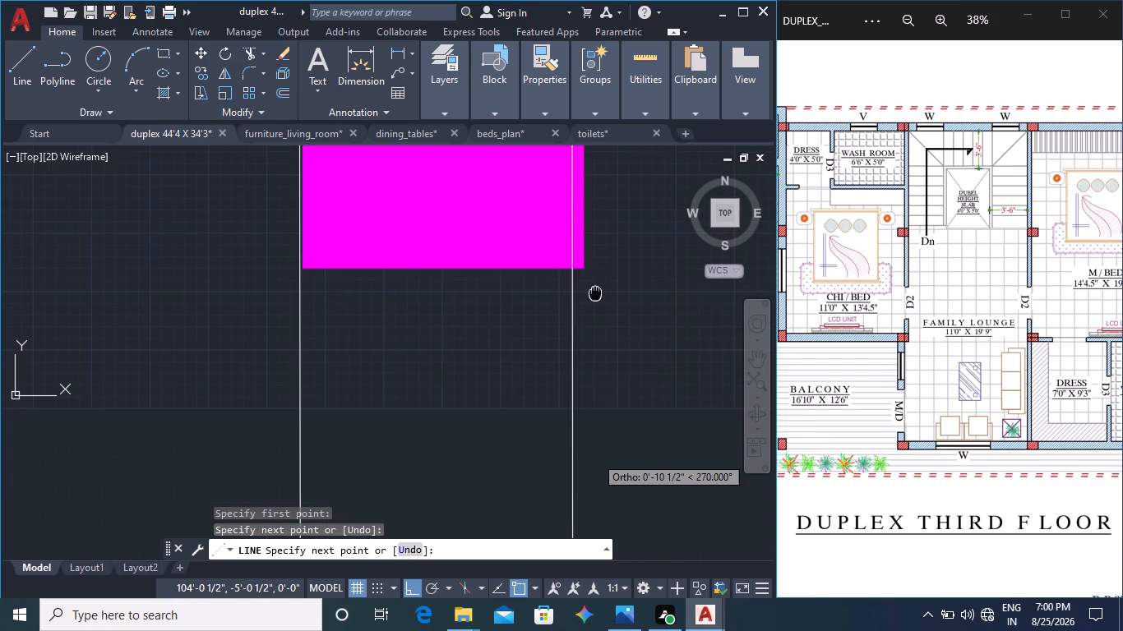
pyautogui.moveTo(589, 468); pyautogui.dragTo(577, 222, button='middle')
pyautogui.moveTo(589, 491); pyautogui.dragTo(596, 220, button='middle')
pyautogui.moveTo(575, 465); pyautogui.dragTo(589, 491, button='middle')
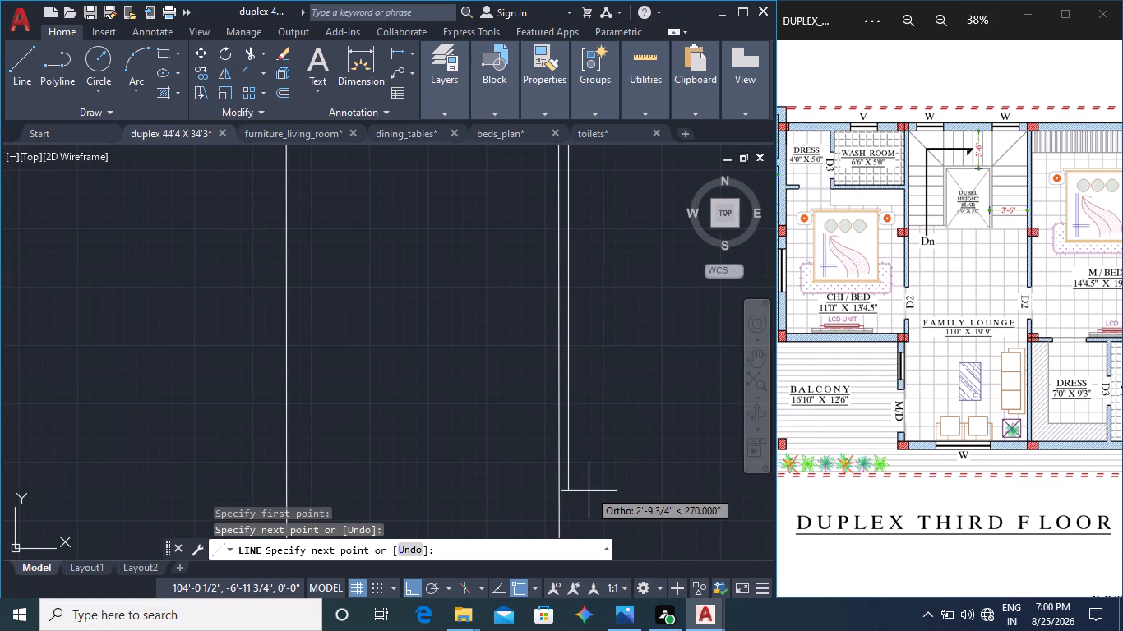
pyautogui.moveTo(589, 491); pyautogui.dragTo(577, 256, button='middle')
pyautogui.scroll(-3, 571, 376)
pyautogui.moveTo(599, 477); pyautogui.dragTo(590, 186, button='middle')
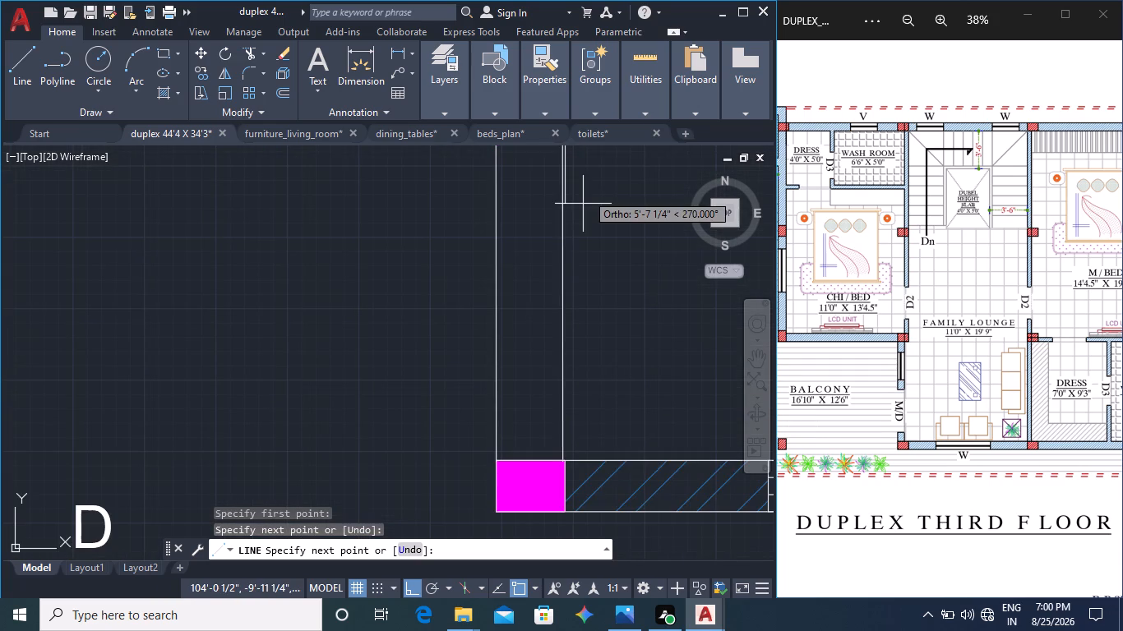
pyautogui.moveTo(579, 462); pyautogui.dragTo(567, 303, button='middle')
pyautogui.scroll(4, 557, 320)
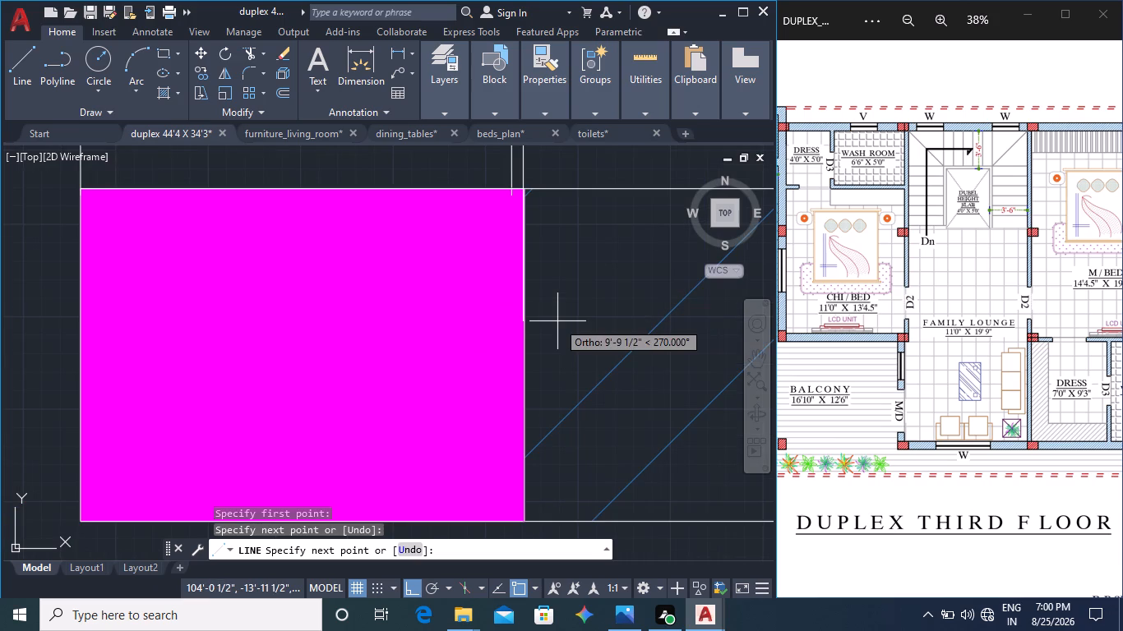
pyautogui.moveTo(555, 431); pyautogui.dragTo(567, 288, button='middle')
pyautogui.scroll(4, 552, 332)
pyautogui.moveTo(534, 486); pyautogui.dragTo(622, 107, button='middle')
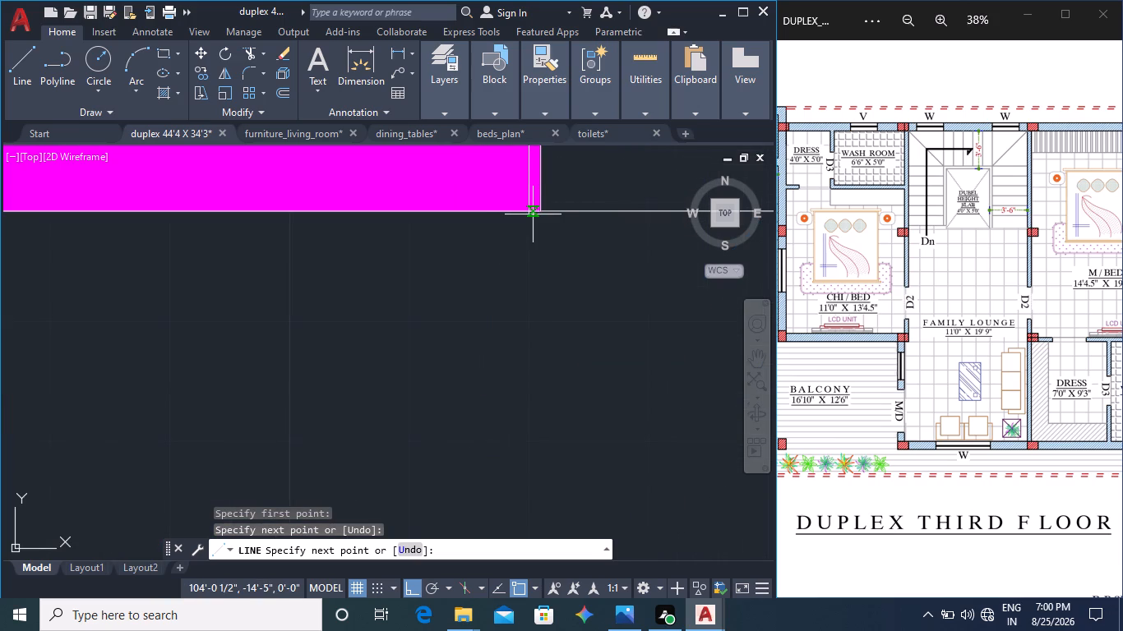
pyautogui.click(533, 211)
pyautogui.press('Escape')
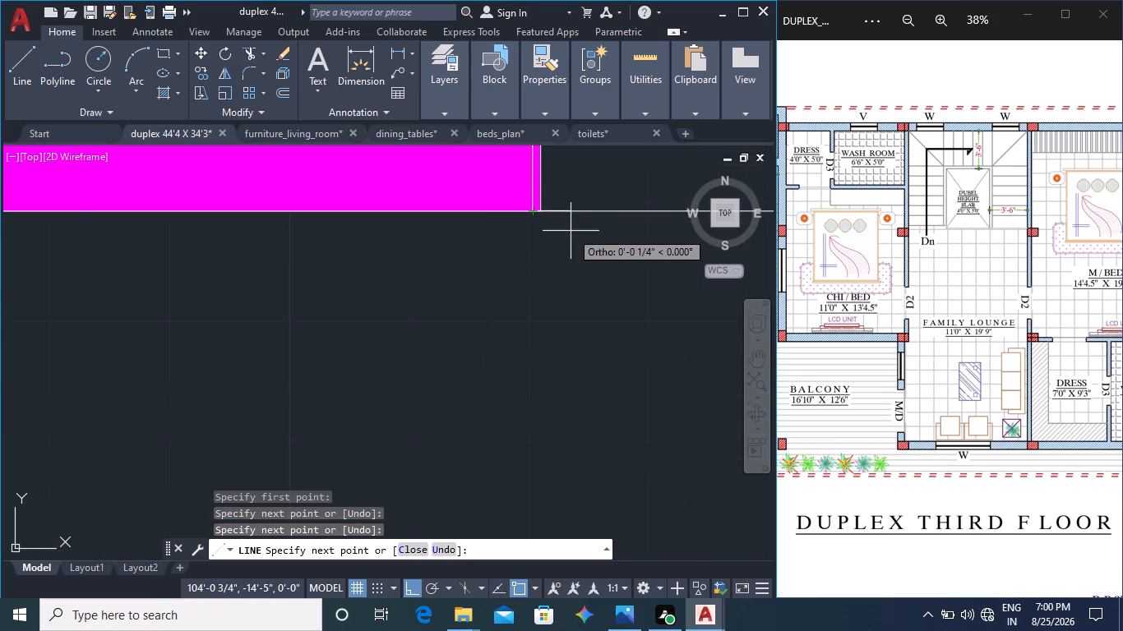
# Erase the old inner vertical wall line lying just beside the newly drawn one.
pyautogui.scroll(-4, 515, 218)
pyautogui.moveTo(502, 210); pyautogui.dragTo(626, 427, button='middle')
pyautogui.scroll(-3, 598, 344)
pyautogui.moveTo(572, 281); pyautogui.dragTo(573, 311, button='middle')
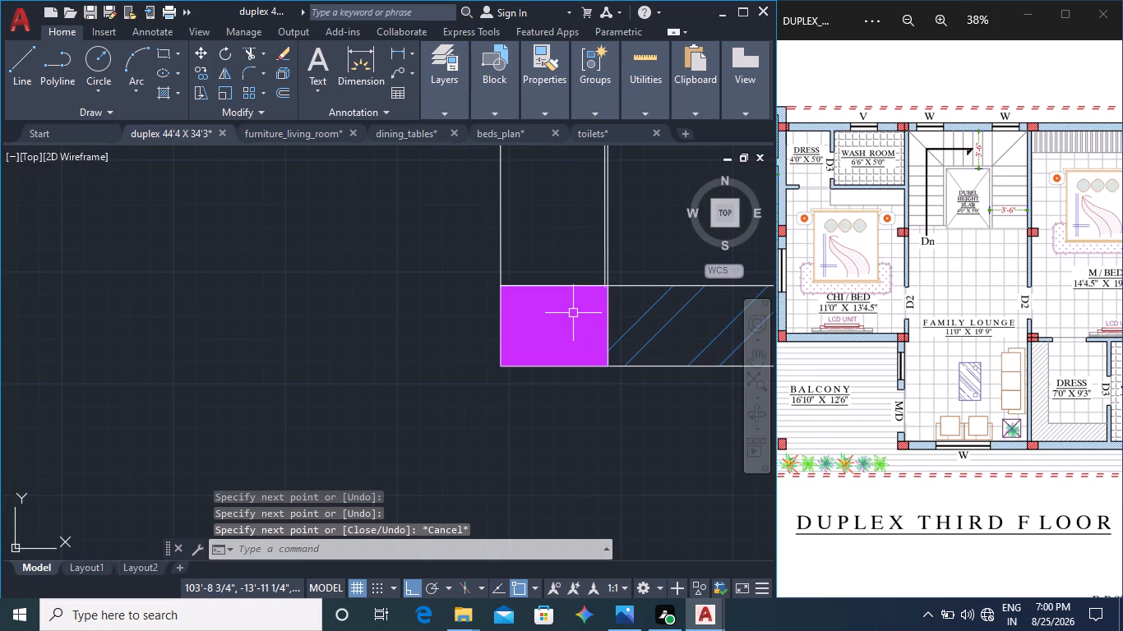
pyautogui.moveTo(573, 311); pyautogui.dragTo(575, 399, button='middle')
pyautogui.scroll(3, 615, 379)
pyautogui.click(581, 440)
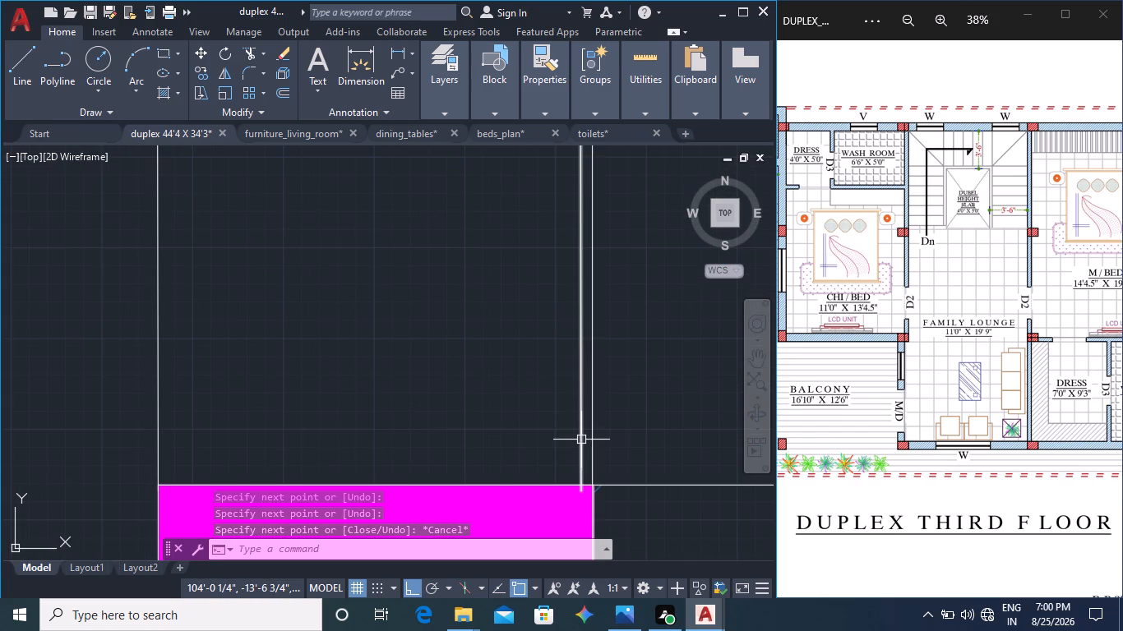
pyautogui.press('Delete')
# Copy the outer vertical wall line from its upper end to the upper column's outer top corner.
pyautogui.scroll(-3, 549, 397)
pyautogui.moveTo(525, 374); pyautogui.dragTo(527, 379, button='middle')
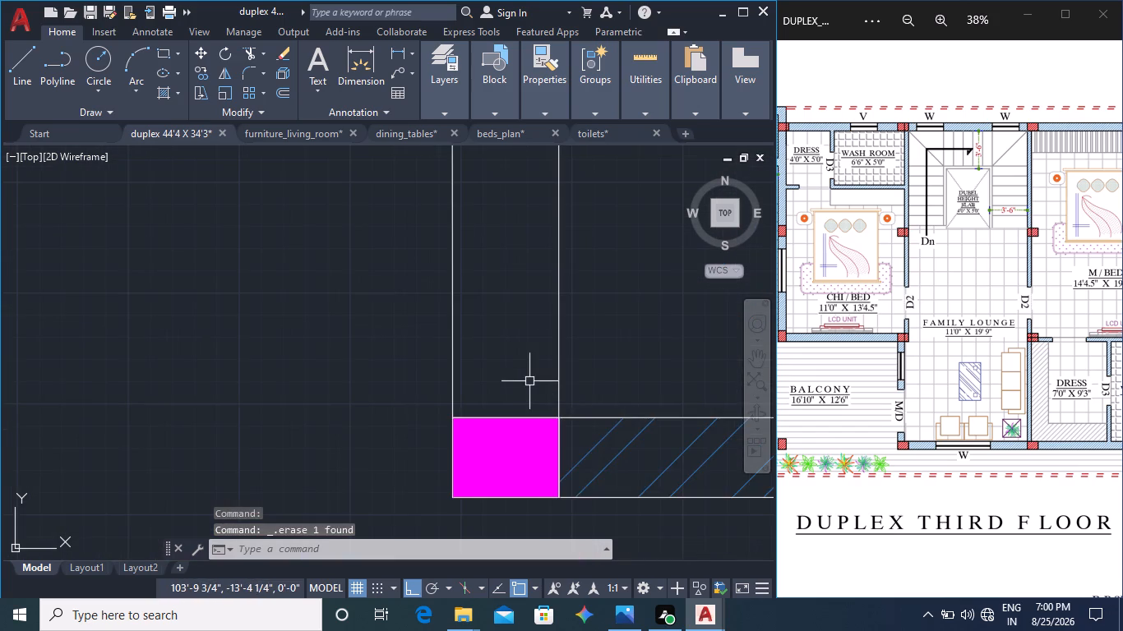
pyautogui.moveTo(527, 379); pyautogui.dragTo(576, 458, button='middle')
pyautogui.moveTo(529, 316); pyautogui.dragTo(543, 538, button='middle')
pyautogui.moveTo(550, 265); pyautogui.dragTo(554, 573, button='middle')
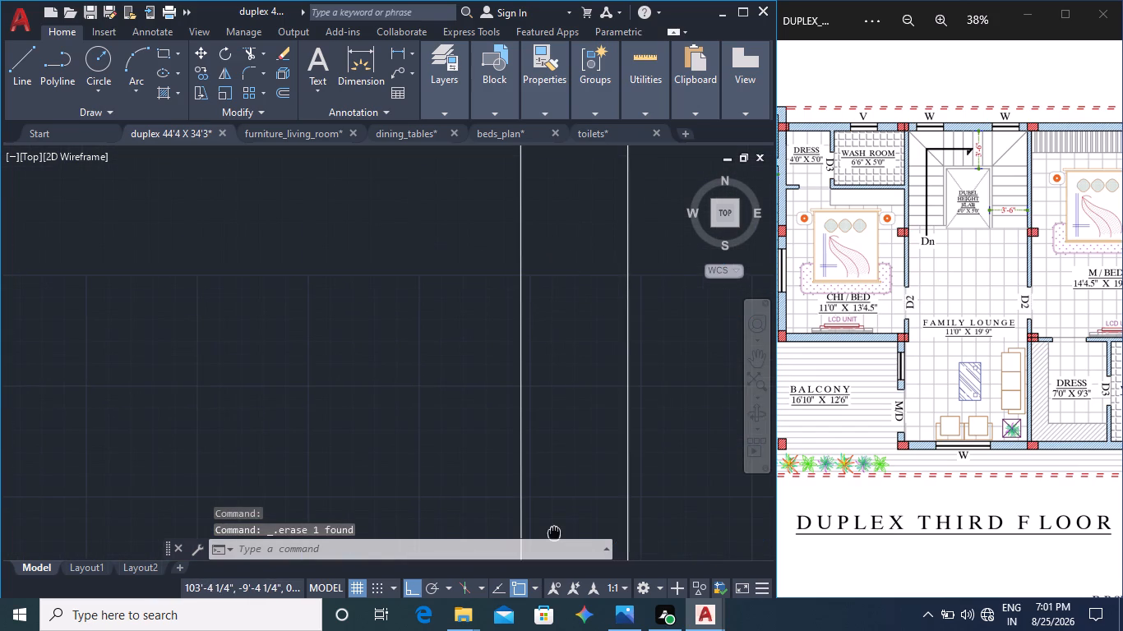
pyautogui.moveTo(535, 246); pyautogui.dragTo(538, 573, button='middle')
pyautogui.scroll(4, 525, 427)
pyautogui.moveTo(544, 401); pyautogui.dragTo(520, 417, button='middle')
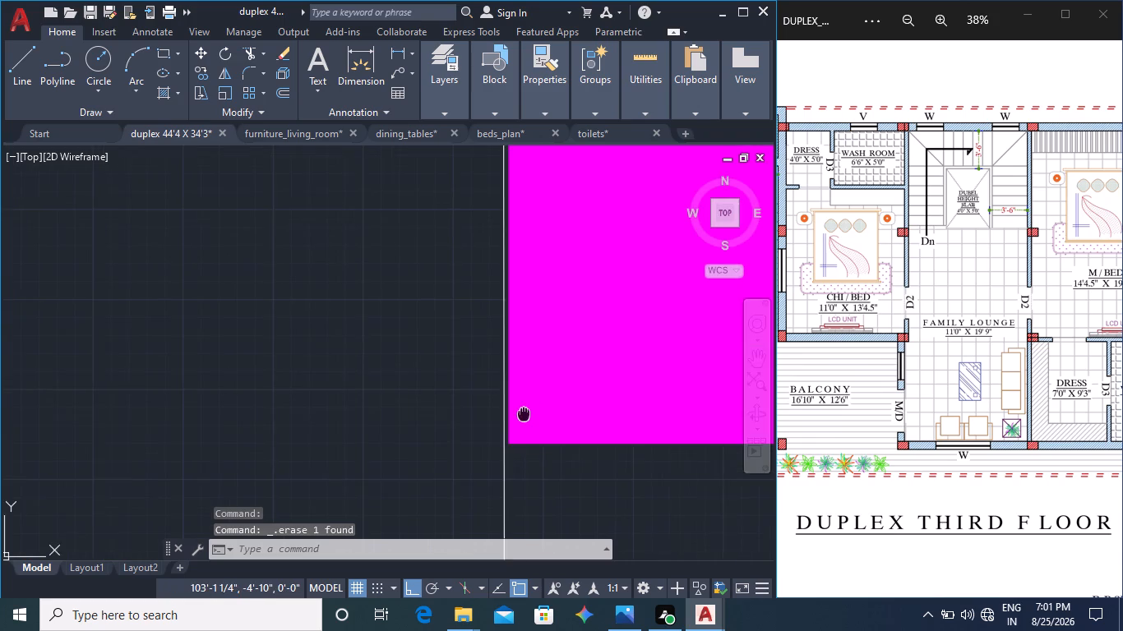
pyautogui.moveTo(520, 417); pyautogui.dragTo(501, 431, button='middle')
pyautogui.moveTo(521, 383); pyautogui.dragTo(504, 562, button='middle')
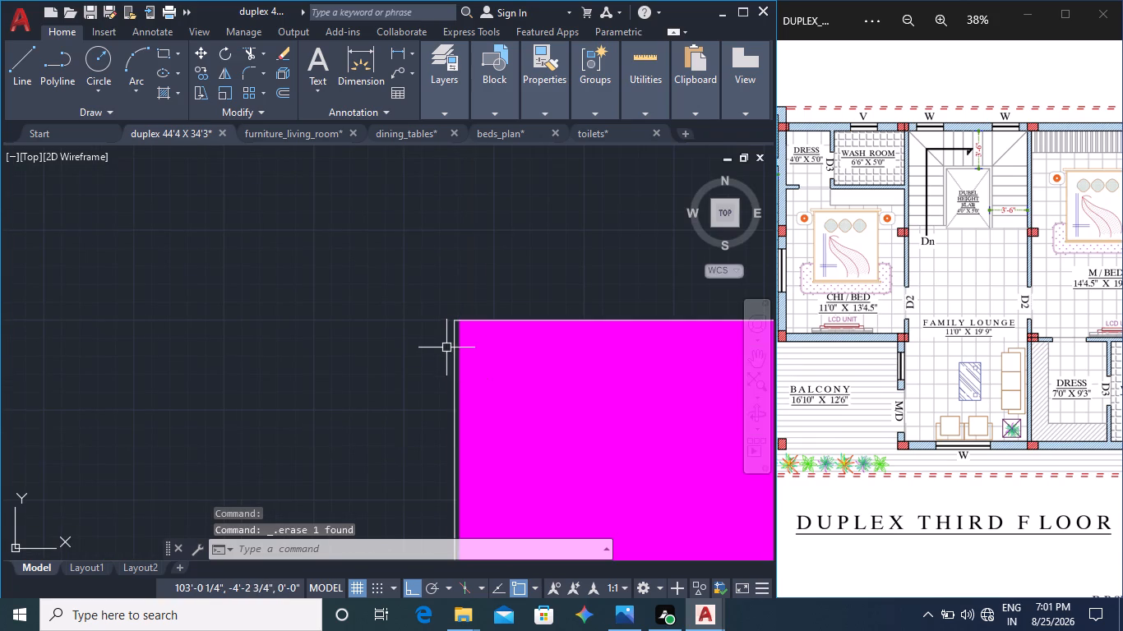
pyautogui.click(452, 350)
pyautogui.scroll(2, 476, 320)
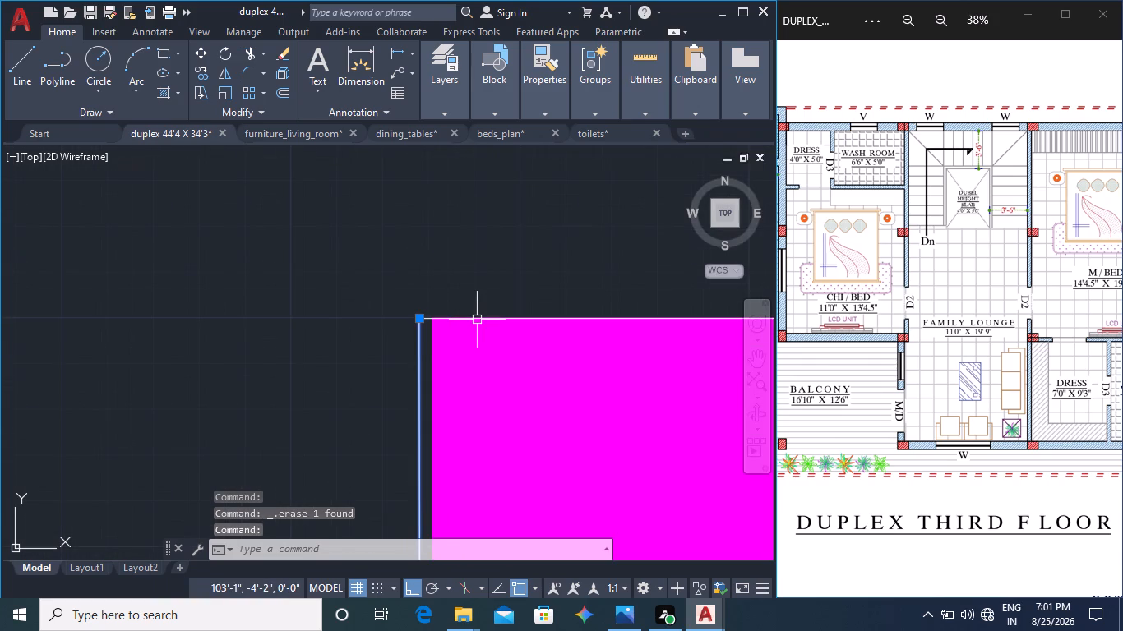
pyautogui.click(200, 71)
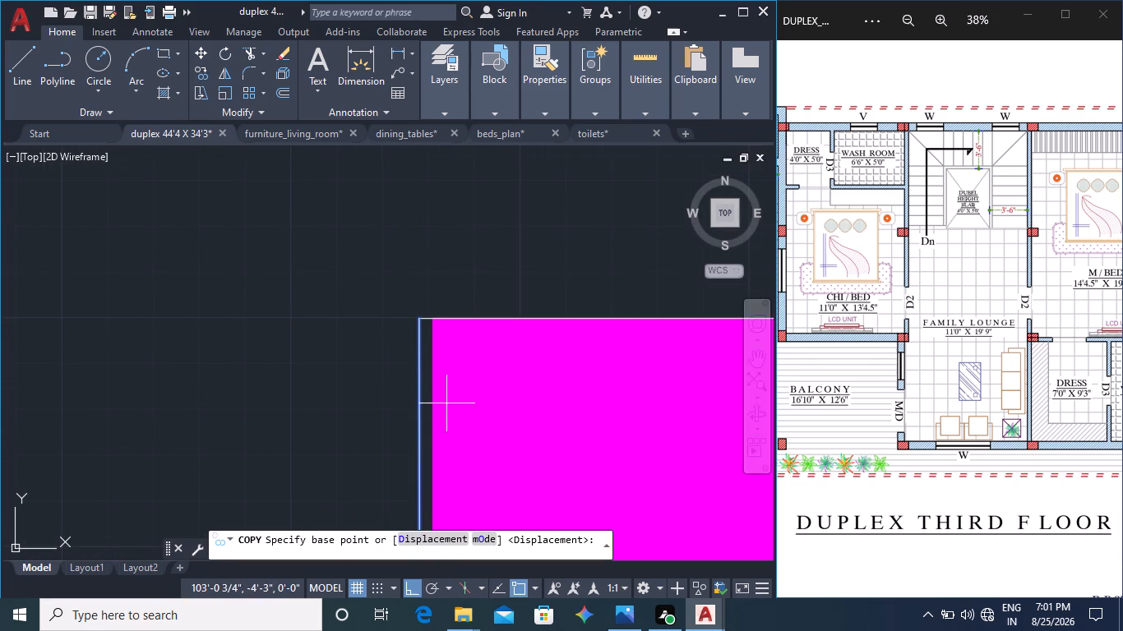
pyautogui.click(421, 320)
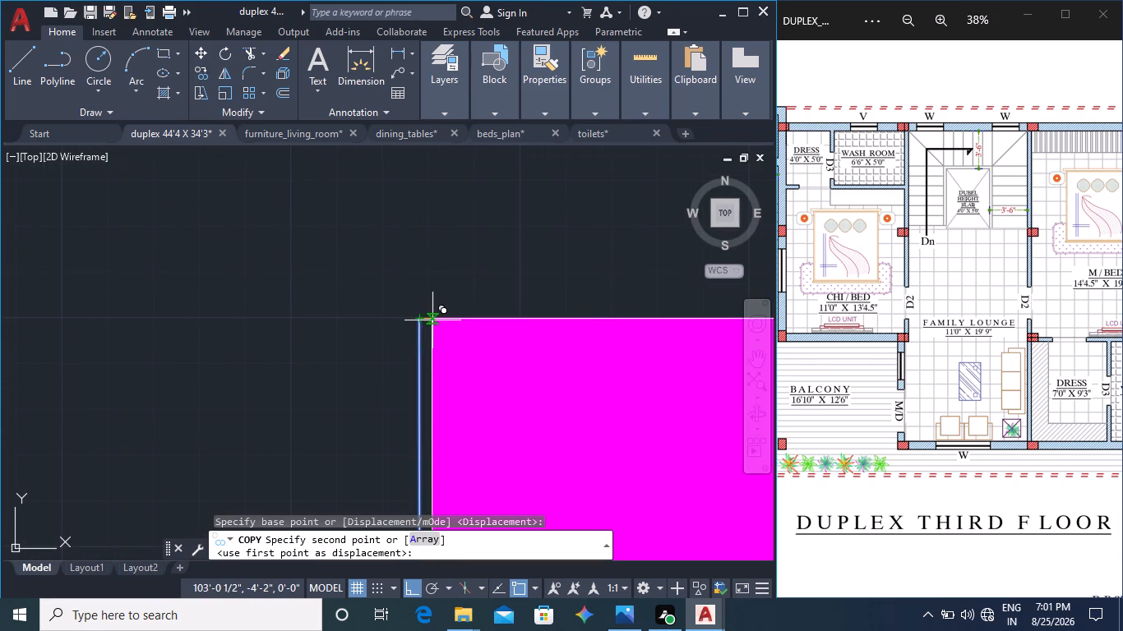
pyautogui.click(432, 320)
pyautogui.press('Escape')
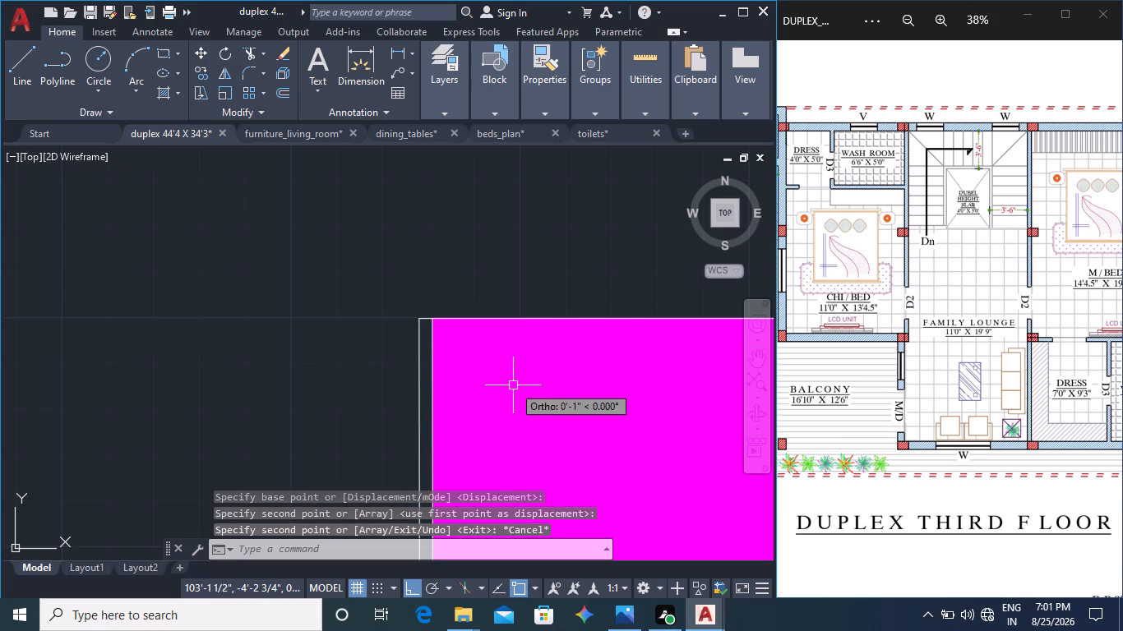
# Erase the original outer wall line standing just outside the column edge.
pyautogui.scroll(-1, 513, 403)
pyautogui.moveTo(526, 456); pyautogui.dragTo(521, 187, button='middle')
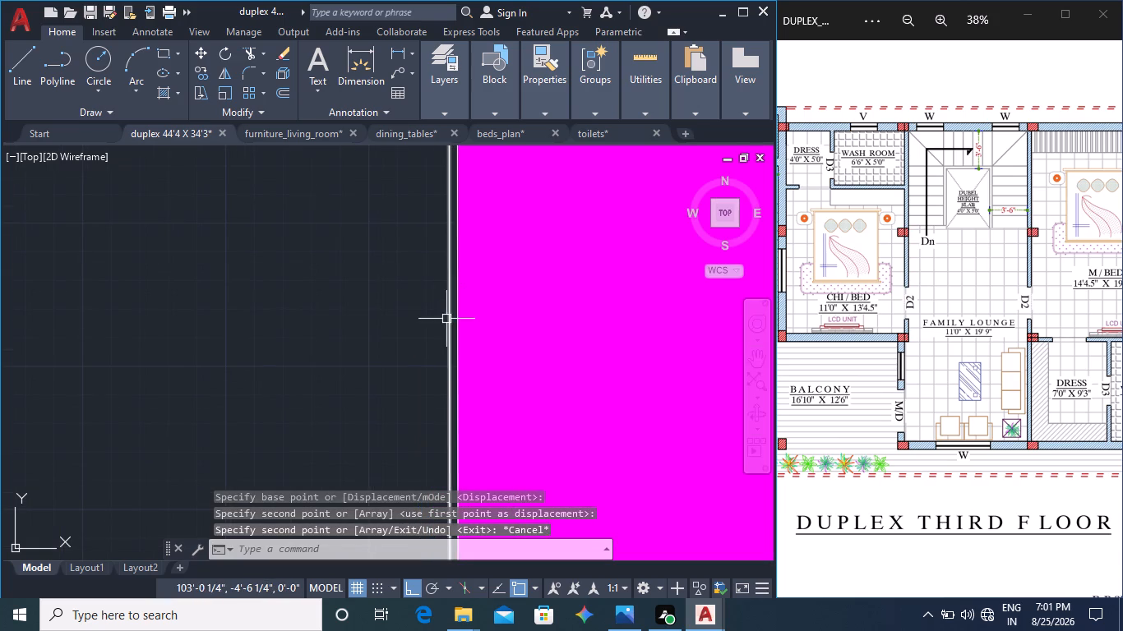
pyautogui.click(446, 319)
pyautogui.press('Delete')
# Check the wall lines down to the bottom column, and examine the CHI/BED and BALCONY walls in the third floor reference plan.
pyautogui.scroll(-4, 488, 357)
pyautogui.moveTo(524, 449); pyautogui.dragTo(513, 175, button='middle')
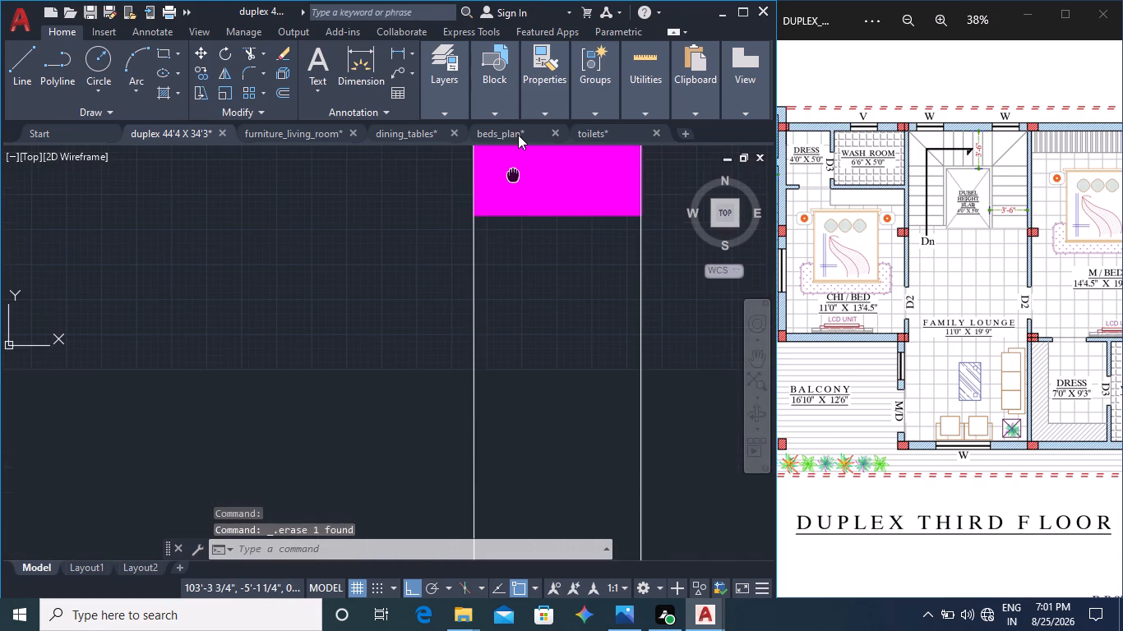
pyautogui.scroll(-4, 541, 315)
pyautogui.moveTo(561, 467); pyautogui.dragTo(562, 168, button='middle')
pyautogui.scroll(4, 552, 294)
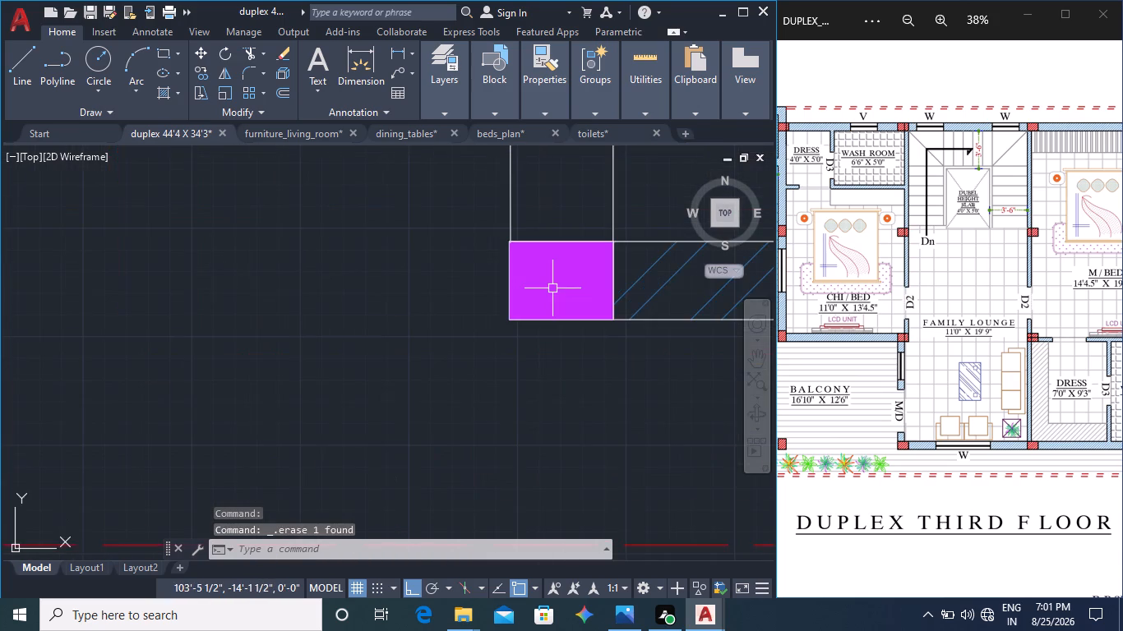
pyautogui.scroll(3, 552, 288)
pyautogui.scroll(-2, 534, 310)
pyautogui.scroll(-3, 560, 237)
pyautogui.moveTo(570, 226); pyautogui.dragTo(536, 489, button='middle')
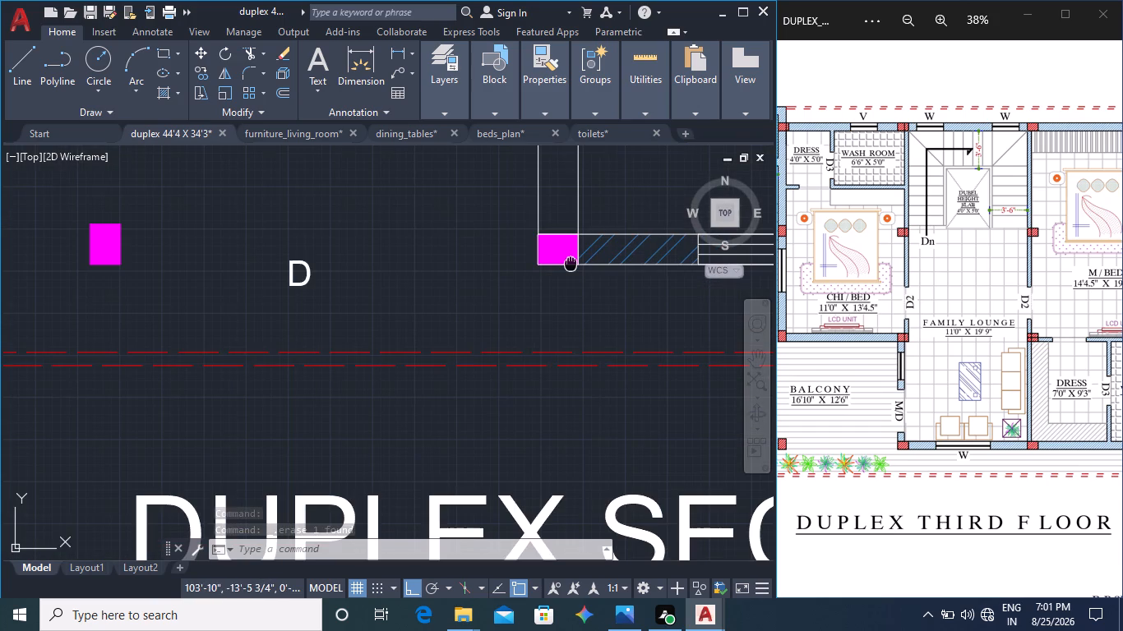
pyautogui.moveTo(555, 427); pyautogui.dragTo(552, 505, button='middle')
pyautogui.scroll(-1, 555, 439)
pyautogui.middleClick(839, 362)
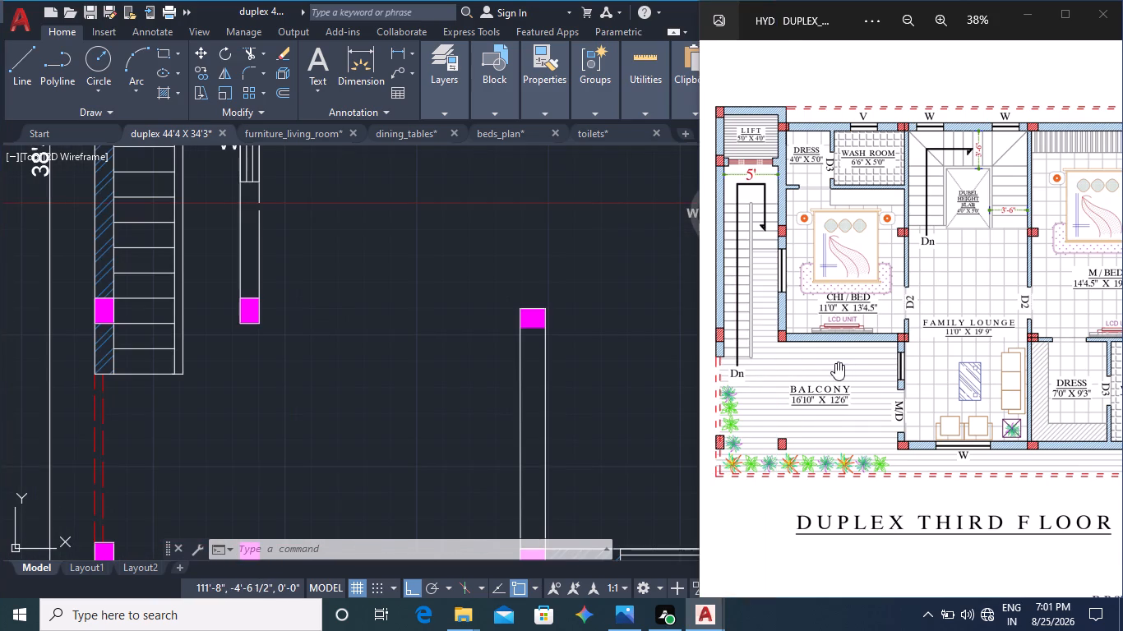
pyautogui.middleClick(868, 343)
pyautogui.moveTo(751, 352); pyautogui.dragTo(820, 331, button='middle')
pyautogui.scroll(3, 814, 330)
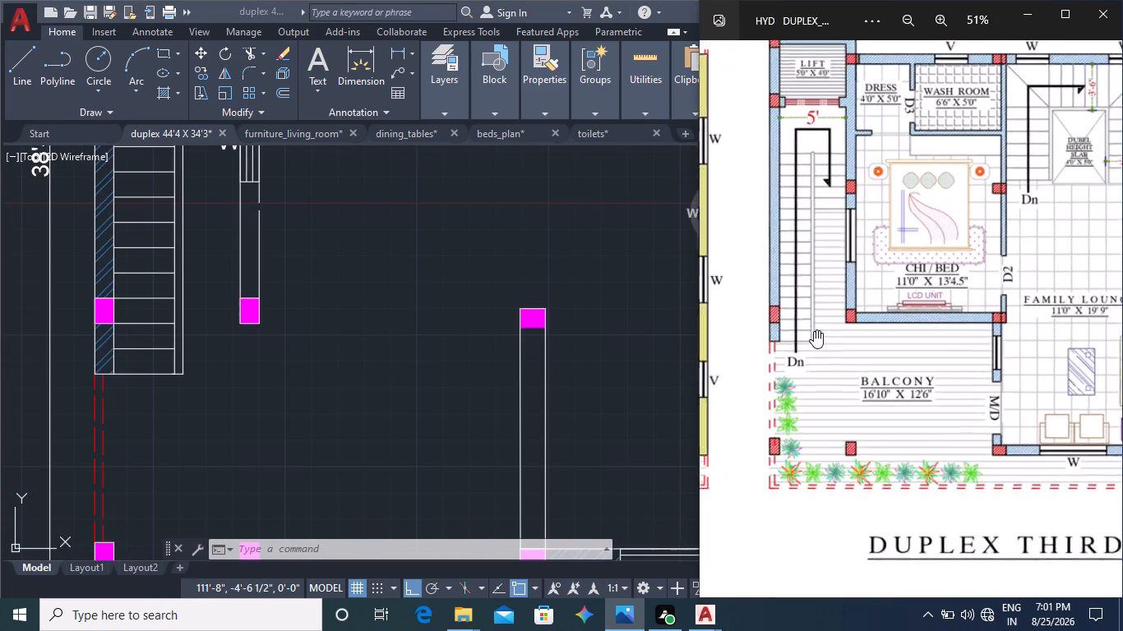
pyautogui.scroll(3, 845, 331)
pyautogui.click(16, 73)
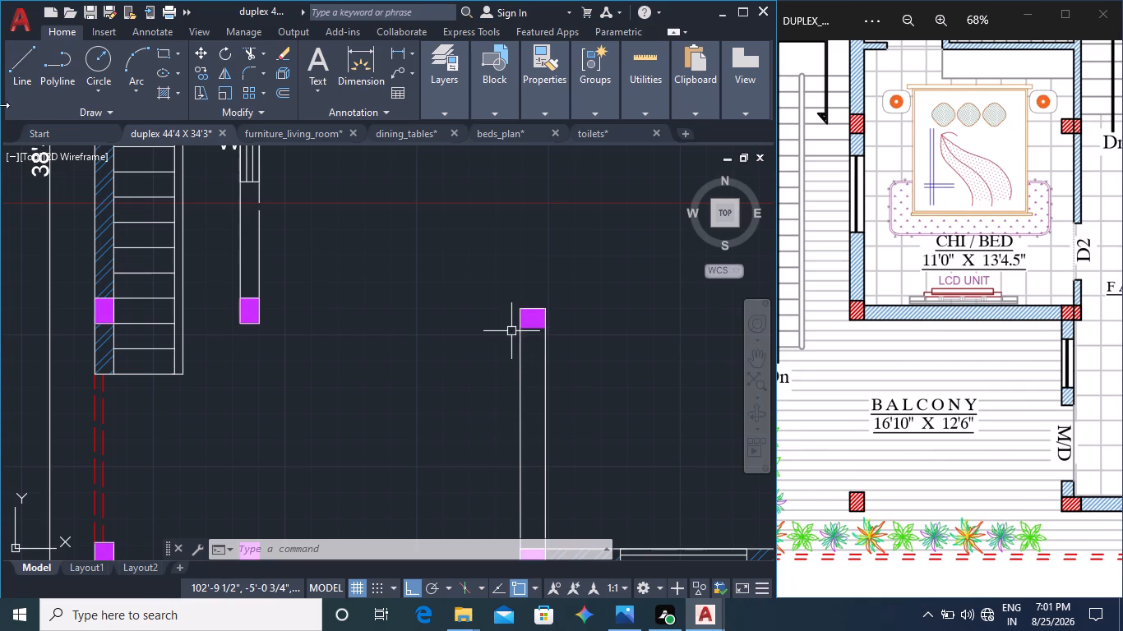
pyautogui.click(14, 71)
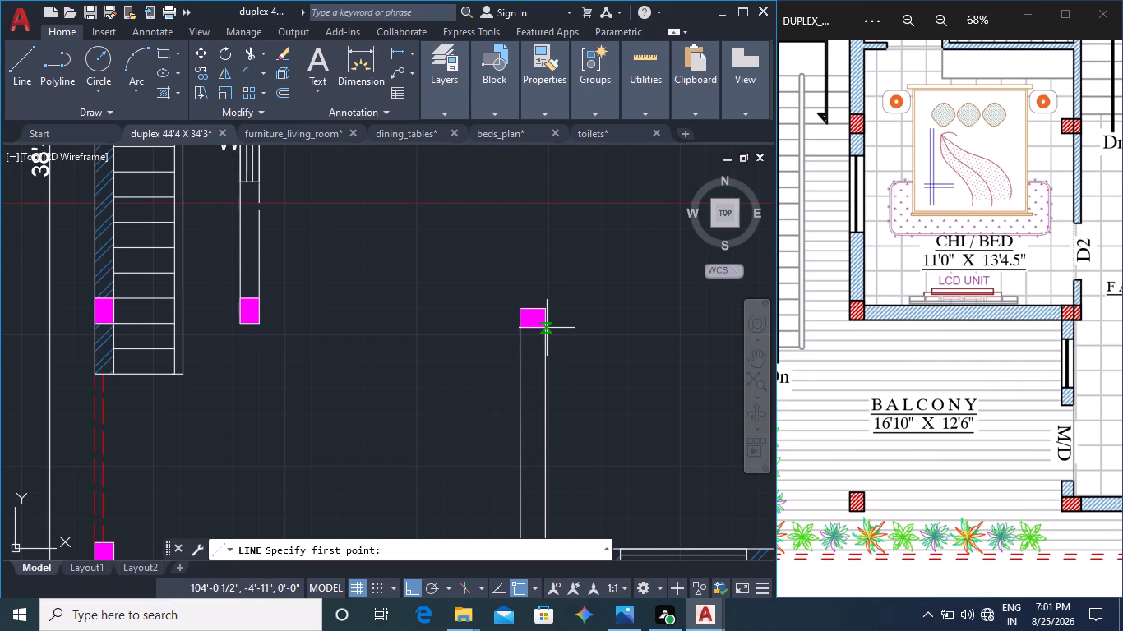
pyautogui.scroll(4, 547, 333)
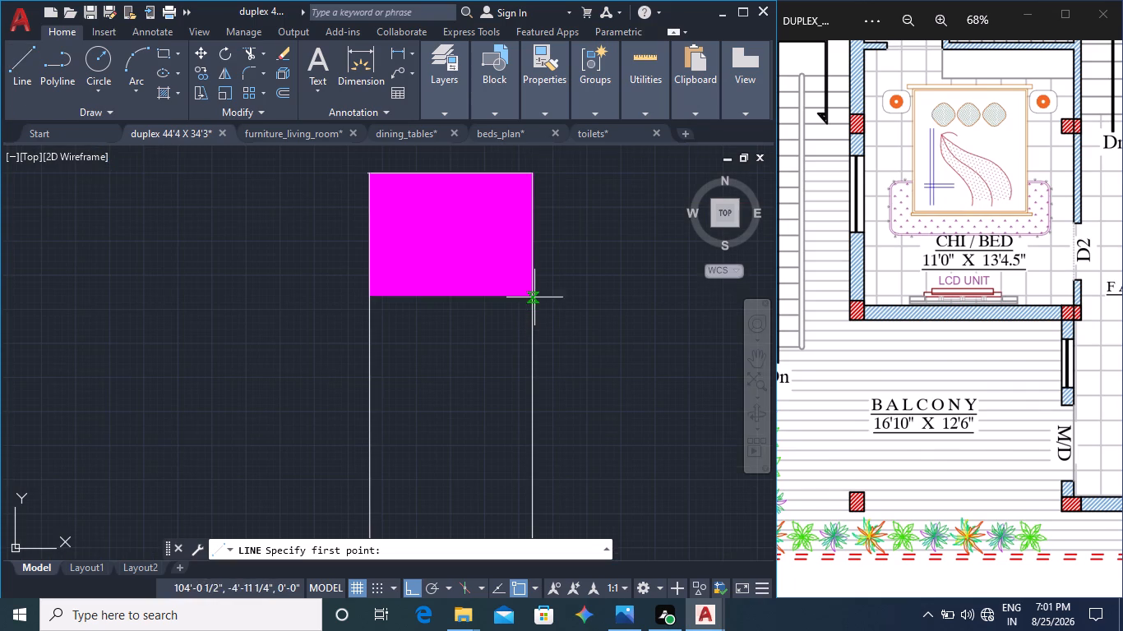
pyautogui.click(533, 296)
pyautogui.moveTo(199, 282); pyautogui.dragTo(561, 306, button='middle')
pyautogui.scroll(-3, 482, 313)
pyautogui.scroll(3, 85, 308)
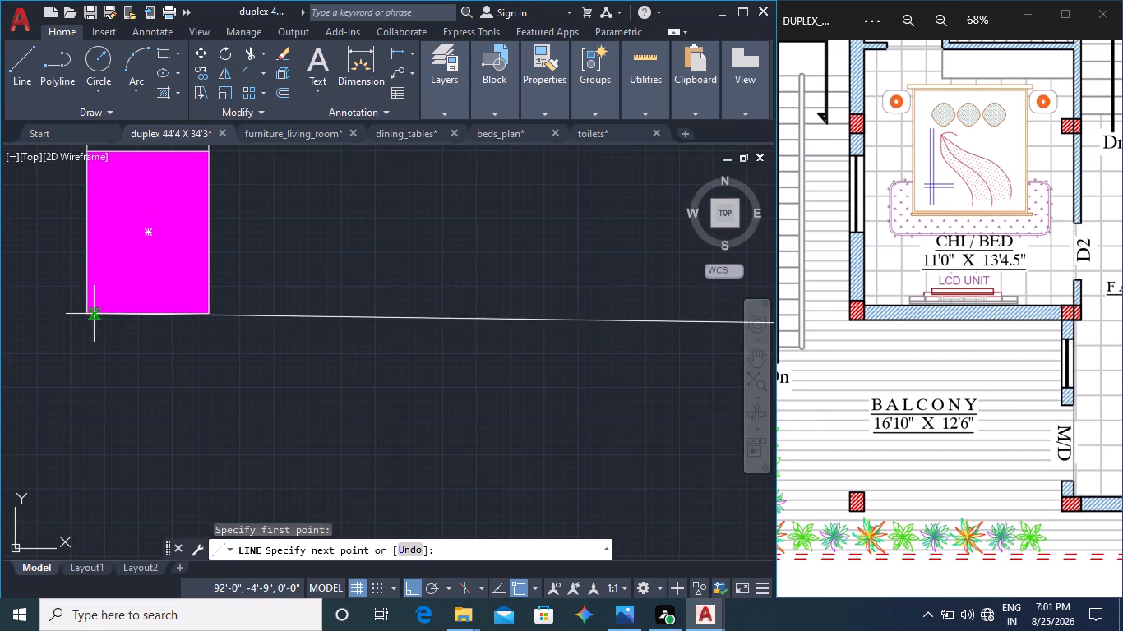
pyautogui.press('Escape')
# Draw the CHI/BED bottom wall line from the stair-side column's outer bottom corner to the near edge of the family lounge column.
pyautogui.click(15, 64)
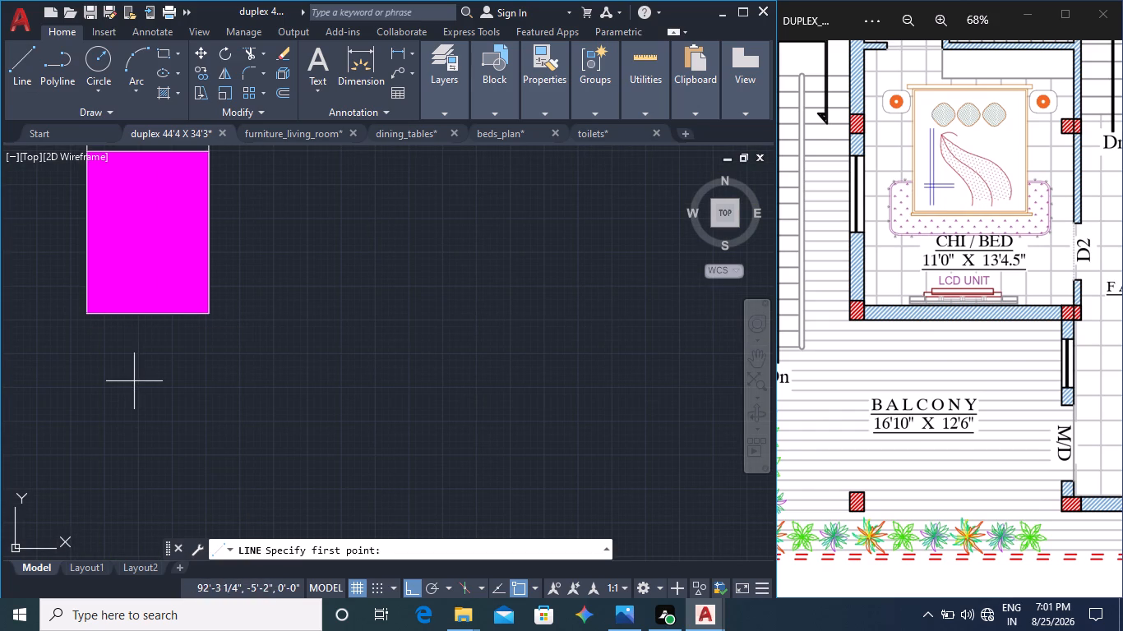
pyautogui.click(89, 313)
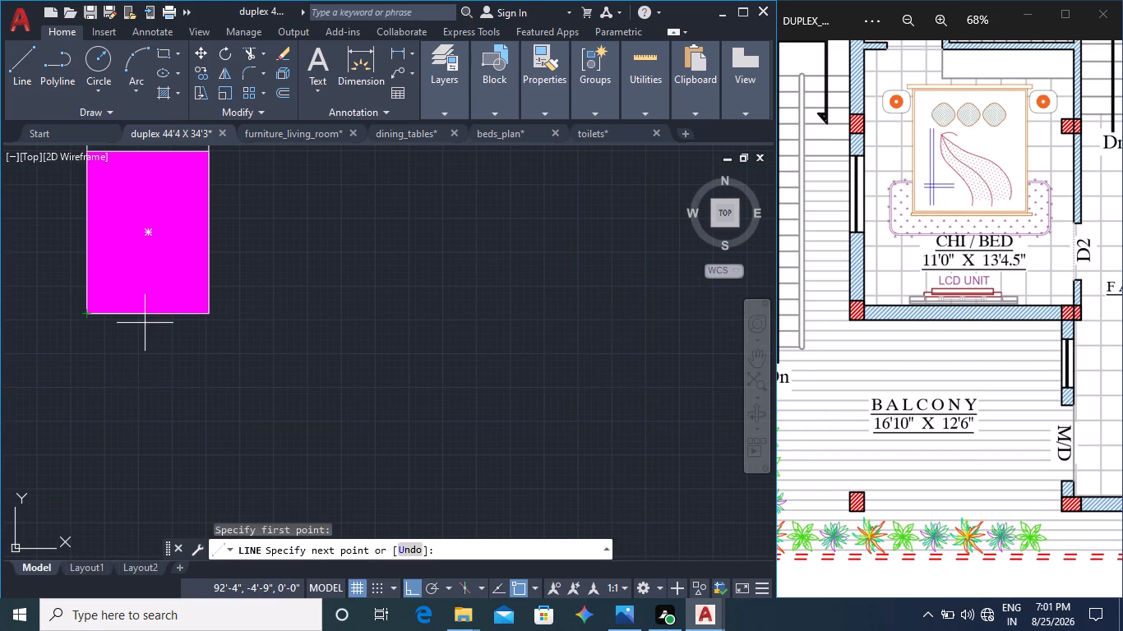
pyautogui.moveTo(533, 354); pyautogui.dragTo(38, 371, button='middle')
pyautogui.scroll(-3, 472, 359)
pyautogui.moveTo(657, 367); pyautogui.dragTo(397, 377, button='middle')
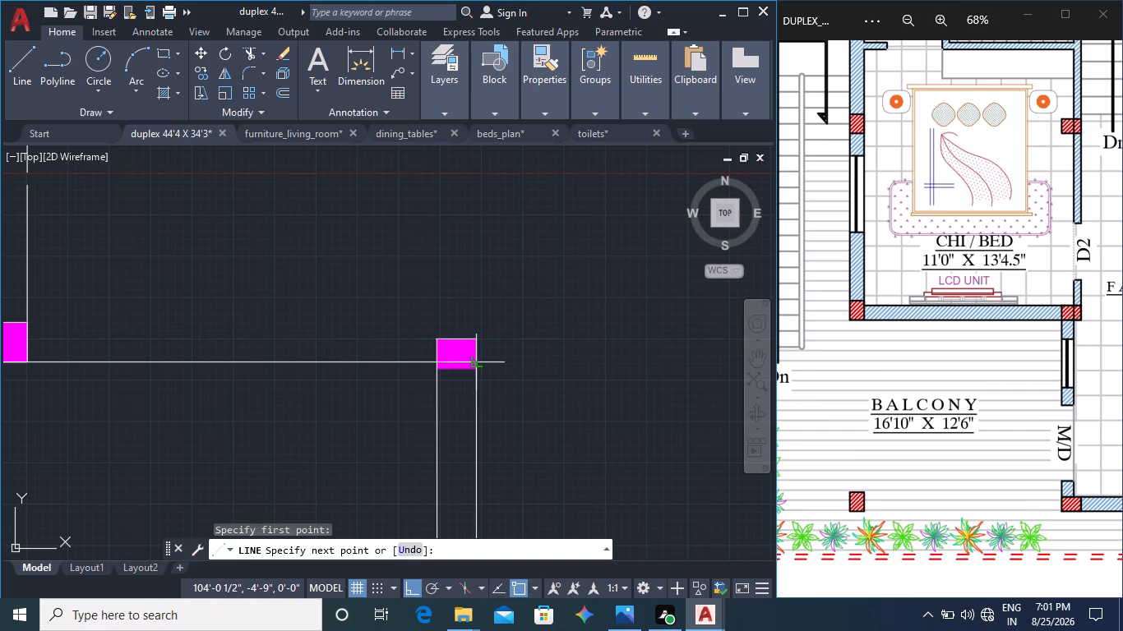
pyautogui.scroll(3, 432, 368)
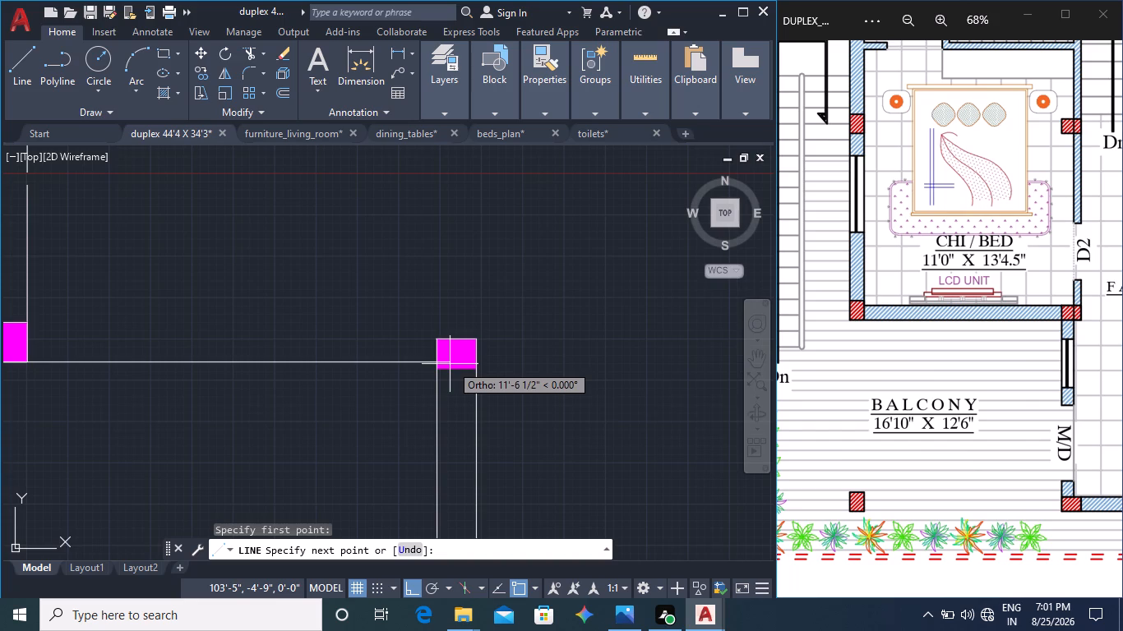
pyautogui.click(441, 349)
pyautogui.press('Escape')
# Offset the CHI/BED bottom wall line 9" toward the inside of the room.
pyautogui.scroll(-1, 405, 394)
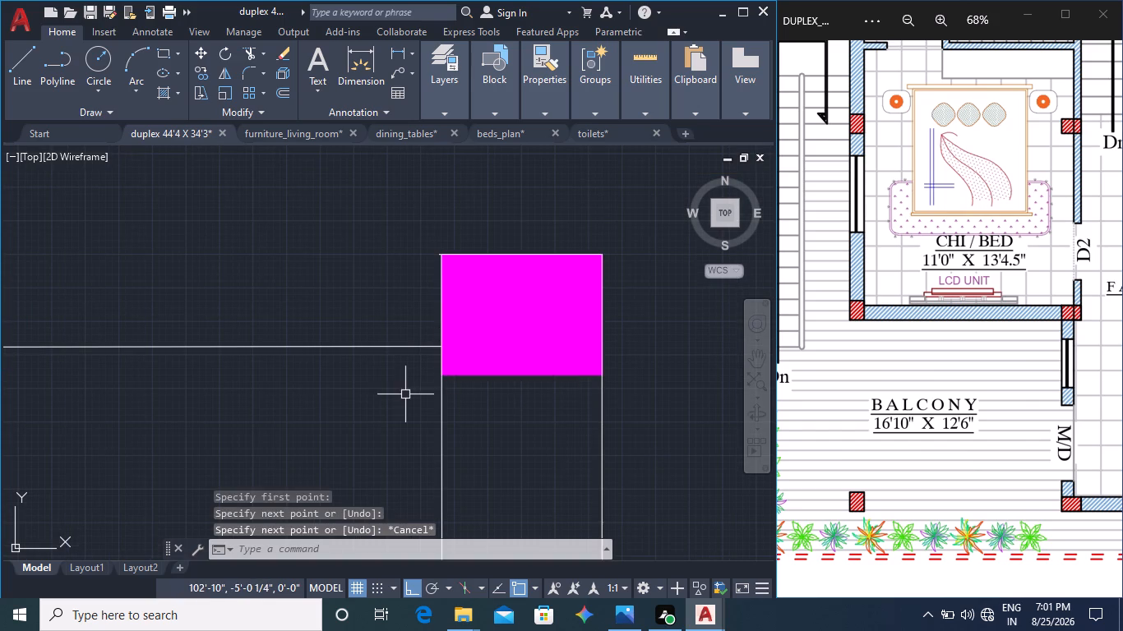
pyautogui.scroll(-1, 405, 394)
pyautogui.moveTo(386, 397); pyautogui.dragTo(580, 381, button='middle')
pyautogui.click(403, 363)
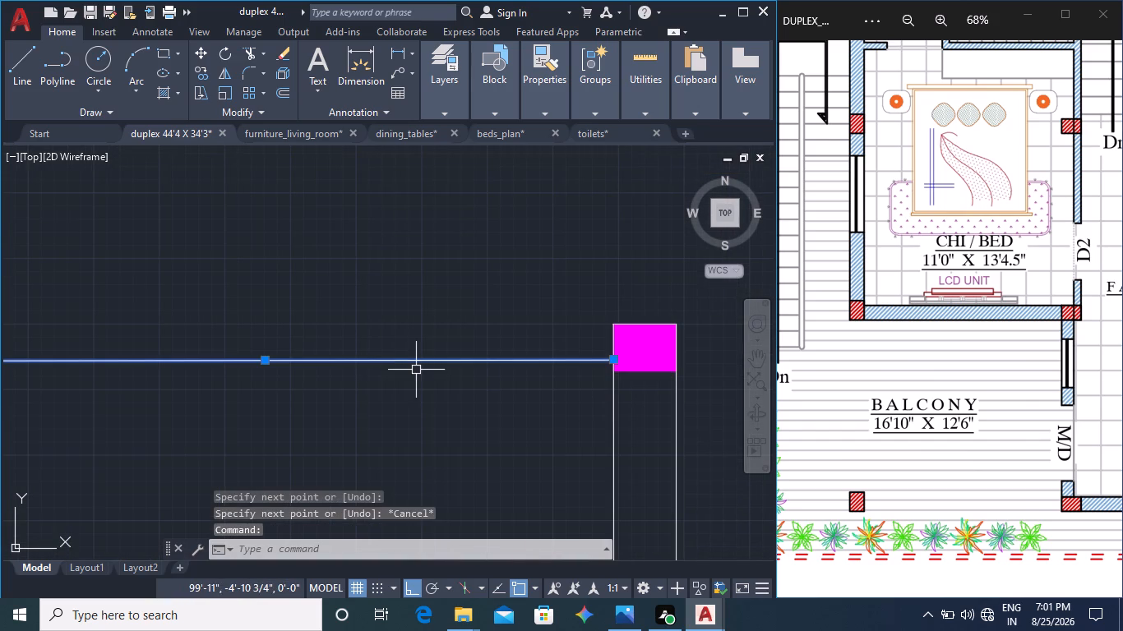
pyautogui.press('o')
pyautogui.press('Return')
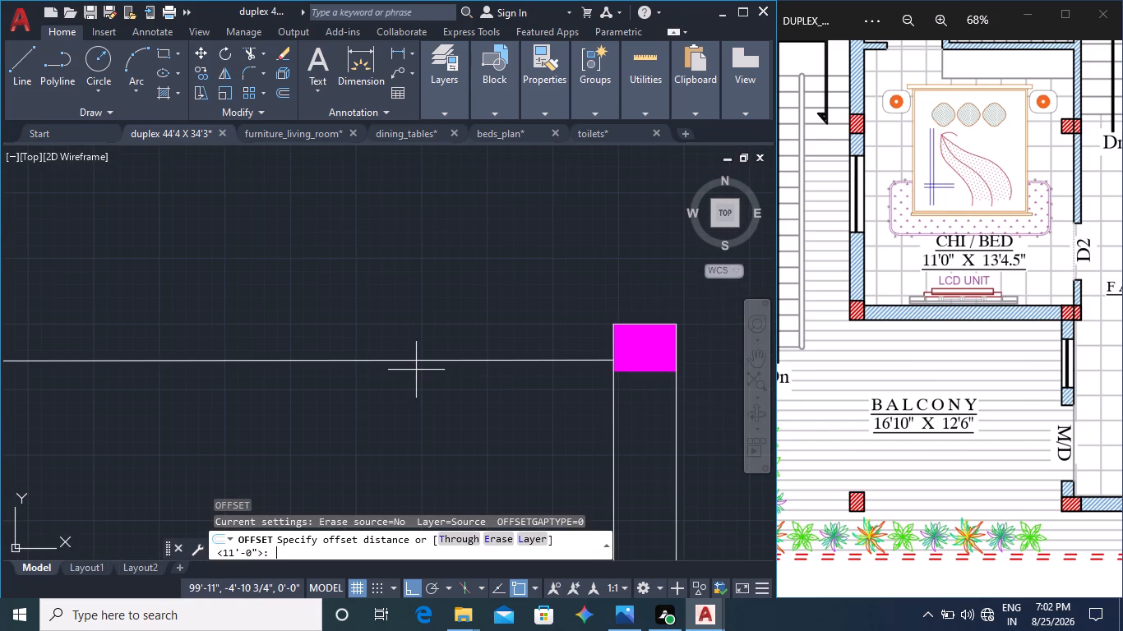
pyautogui.press('9')
pyautogui.hotkey('shift', '"')
pyautogui.press('Return')
pyautogui.click(409, 252)
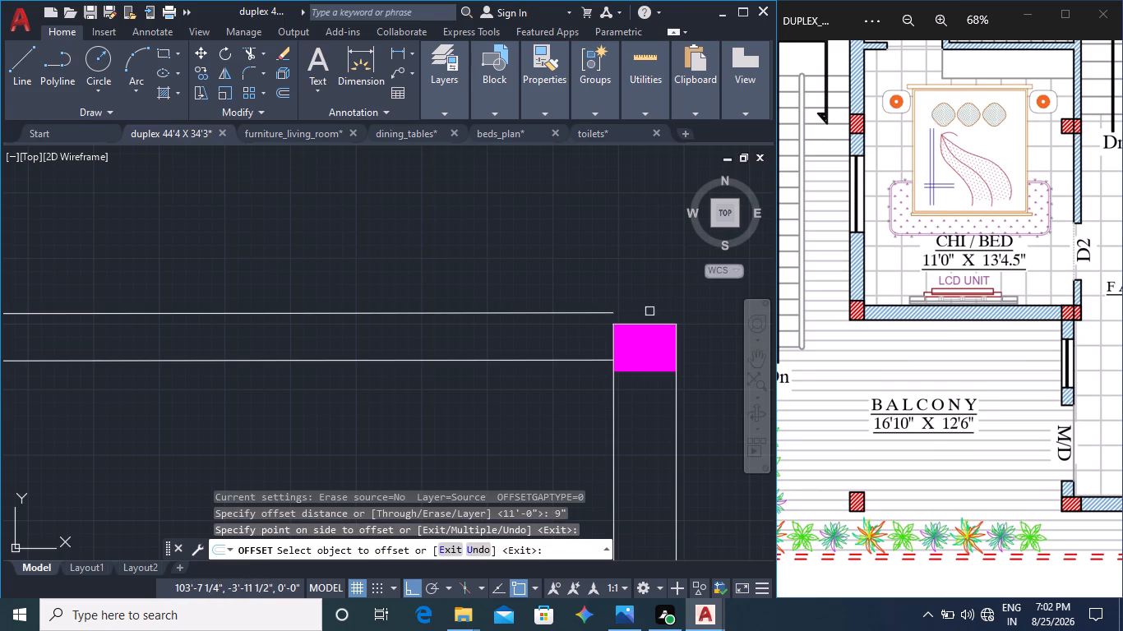
# Close the bottom wall's end beside the family lounge column with a short vertical line between the two wall lines.
pyautogui.moveTo(649, 311); pyautogui.dragTo(566, 306, button='middle')
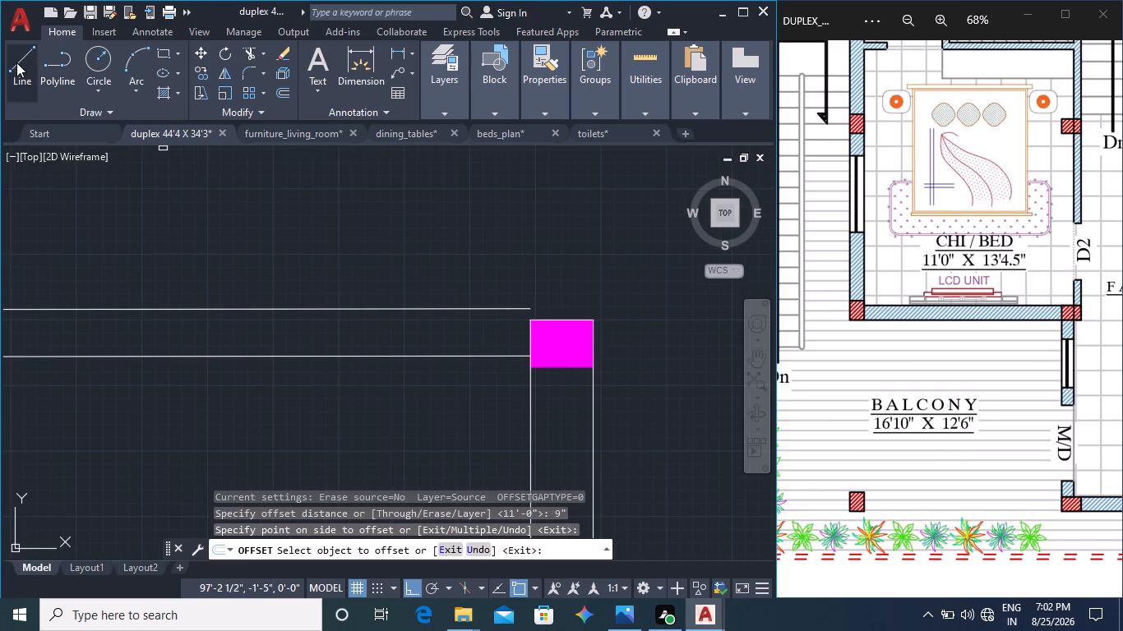
pyautogui.click(16, 62)
pyautogui.click(530, 309)
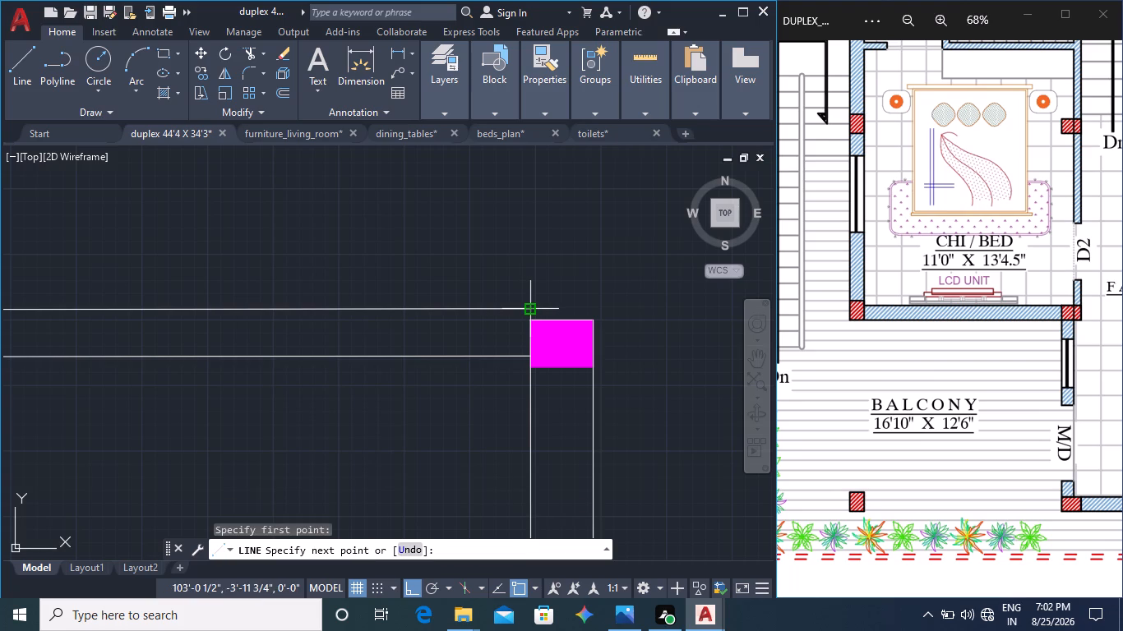
pyautogui.click(534, 357)
pyautogui.press('Escape')
pyautogui.press('Escape')
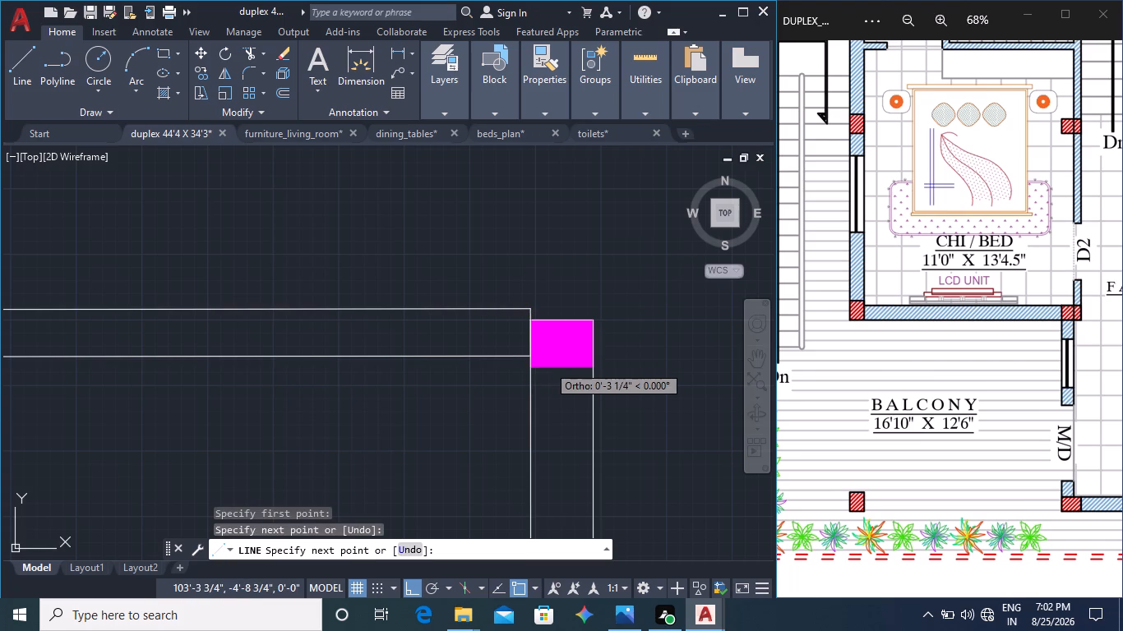
# Trim the part of the inner bottom wall line that runs through the stair-side column.
pyautogui.scroll(-5, 486, 363)
pyautogui.moveTo(373, 397); pyautogui.dragTo(451, 394, button='middle')
pyautogui.scroll(6, 482, 363)
pyautogui.moveTo(464, 334); pyautogui.dragTo(458, 389, button='middle')
pyautogui.write('TR')
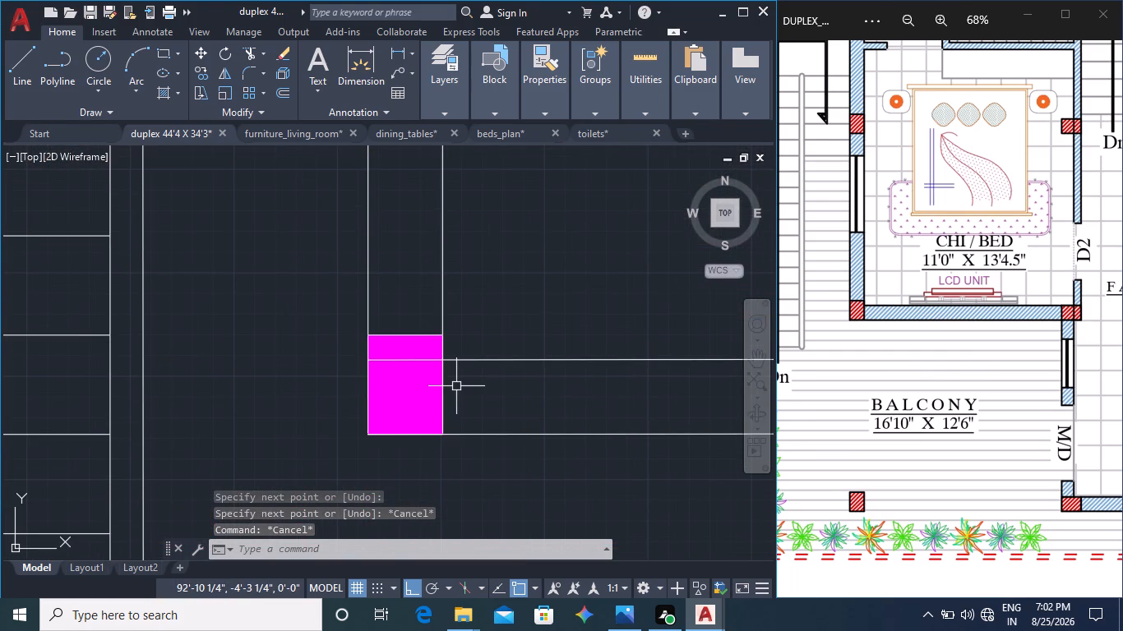
pyautogui.press('Return')
pyautogui.click(414, 359)
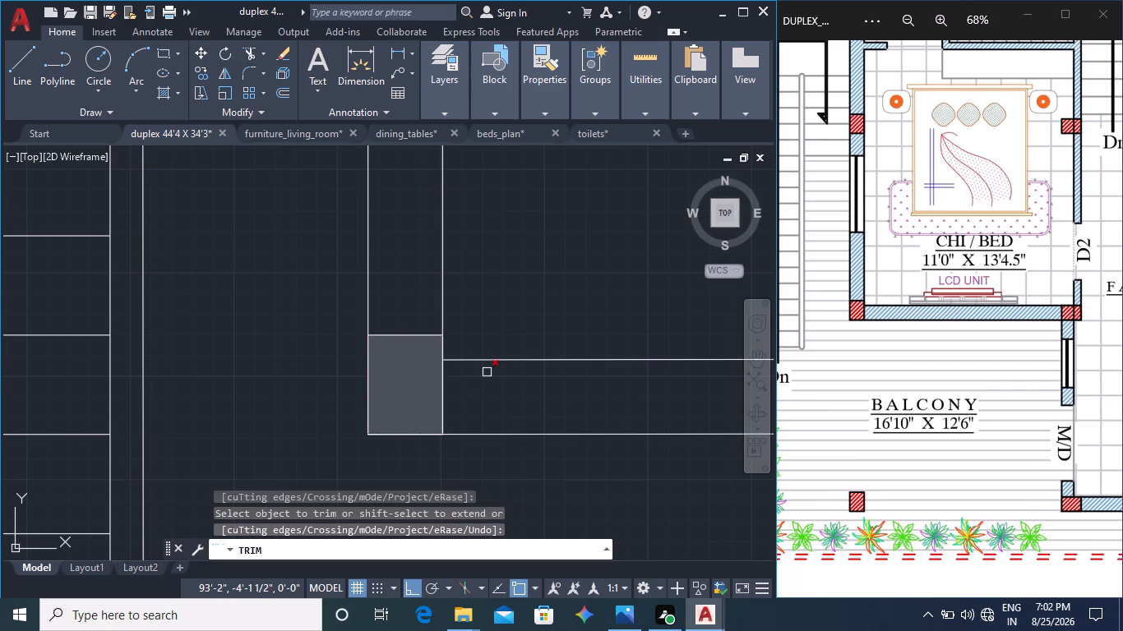
pyautogui.press('Escape')
# Check the bottom wall's lounge-side end, and examine the CHI/BED, DRESS and WASH ROOM walls in the reference plan.
pyautogui.scroll(-3, 501, 374)
pyautogui.moveTo(589, 401); pyautogui.dragTo(352, 414, button='middle')
pyautogui.scroll(4, 529, 390)
pyautogui.press('Escape')
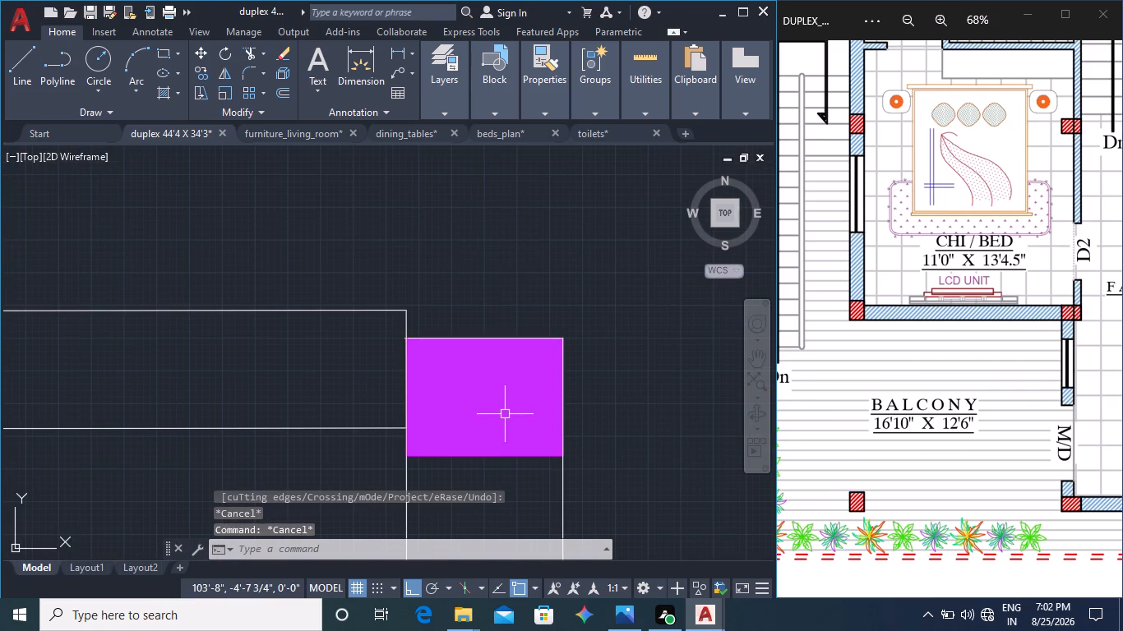
pyautogui.scroll(-2, 591, 389)
pyautogui.moveTo(582, 386); pyautogui.dragTo(543, 407, button='middle')
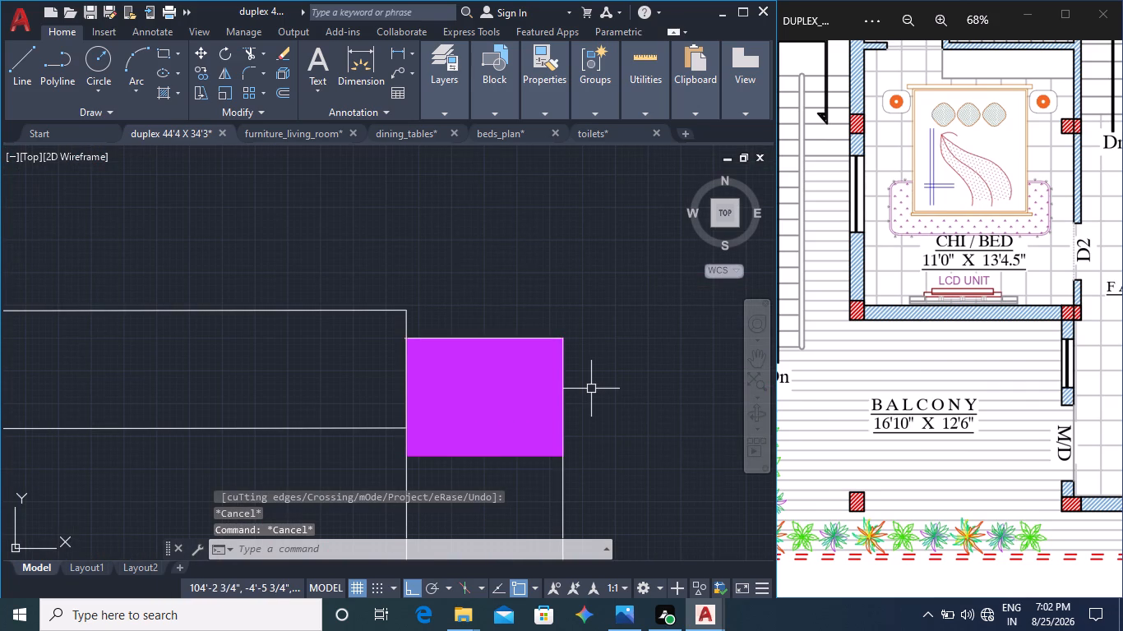
pyautogui.scroll(-3, 555, 353)
pyautogui.moveTo(564, 357); pyautogui.dragTo(546, 407, button='middle')
pyautogui.moveTo(1003, 305); pyautogui.dragTo(1001, 320, button='middle')
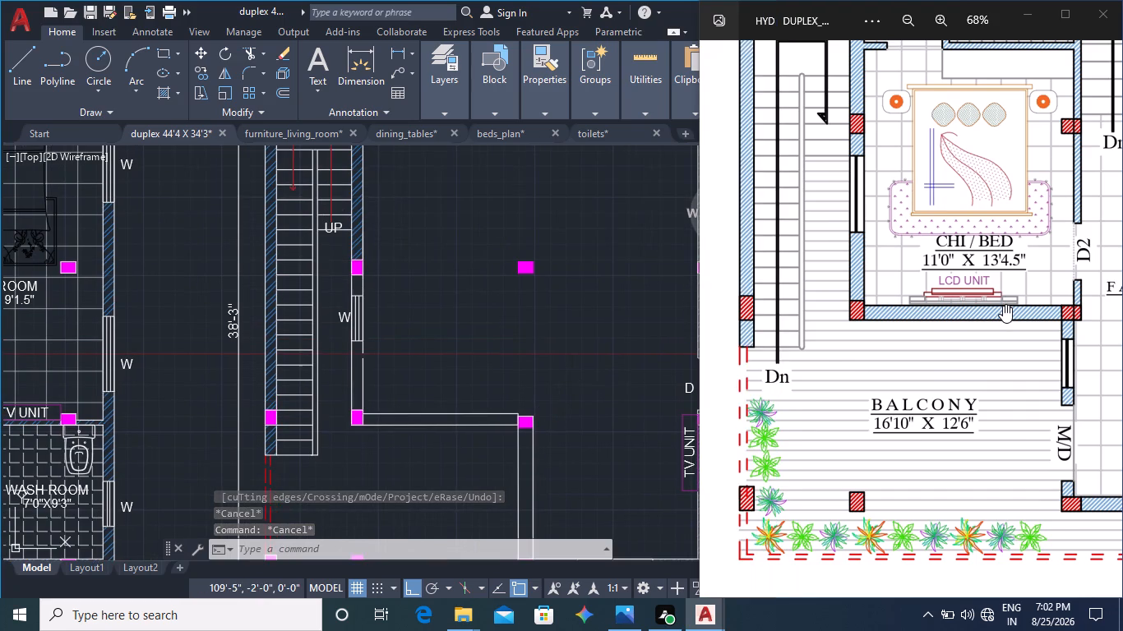
pyautogui.moveTo(920, 321); pyautogui.dragTo(846, 444, button='middle')
pyautogui.moveTo(577, 325); pyautogui.dragTo(549, 336, button='middle')
pyautogui.moveTo(559, 333); pyautogui.dragTo(525, 378, button='middle')
pyautogui.moveTo(539, 328); pyautogui.dragTo(548, 464, button='middle')
pyautogui.scroll(-1, 529, 352)
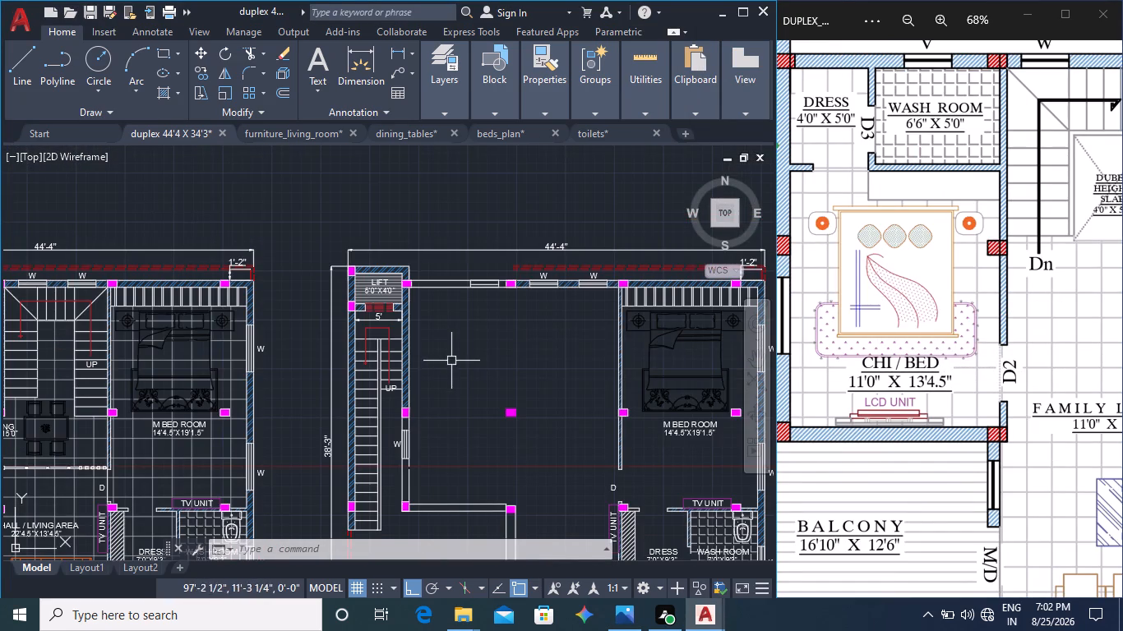
pyautogui.middleClick(868, 325)
pyautogui.moveTo(839, 319); pyautogui.dragTo(891, 318, button='middle')
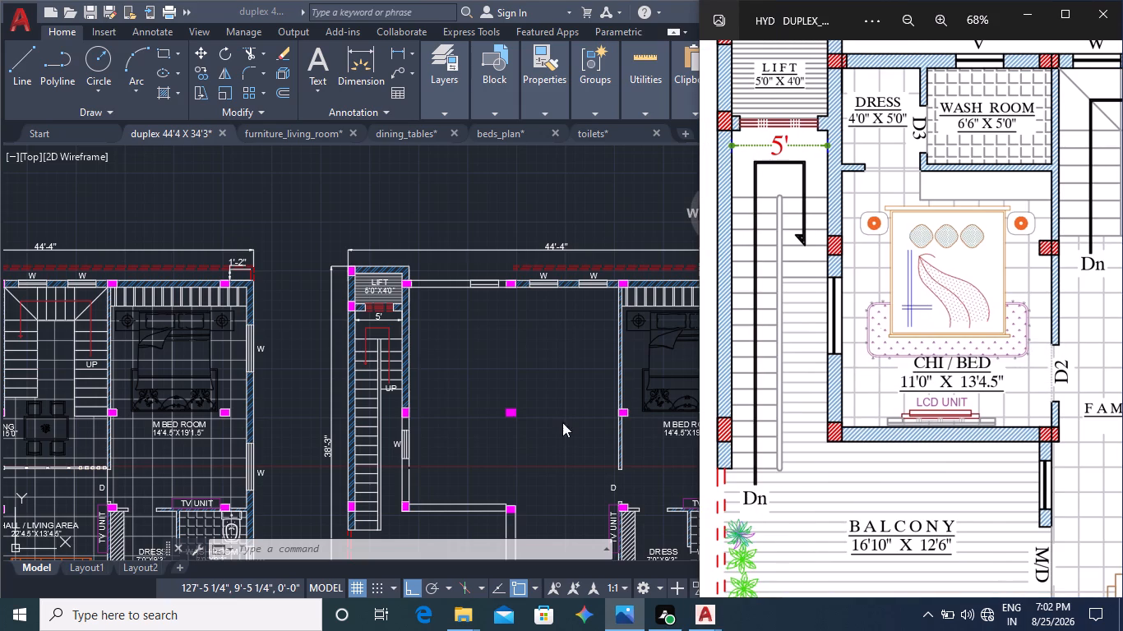
pyautogui.middleClick(414, 393)
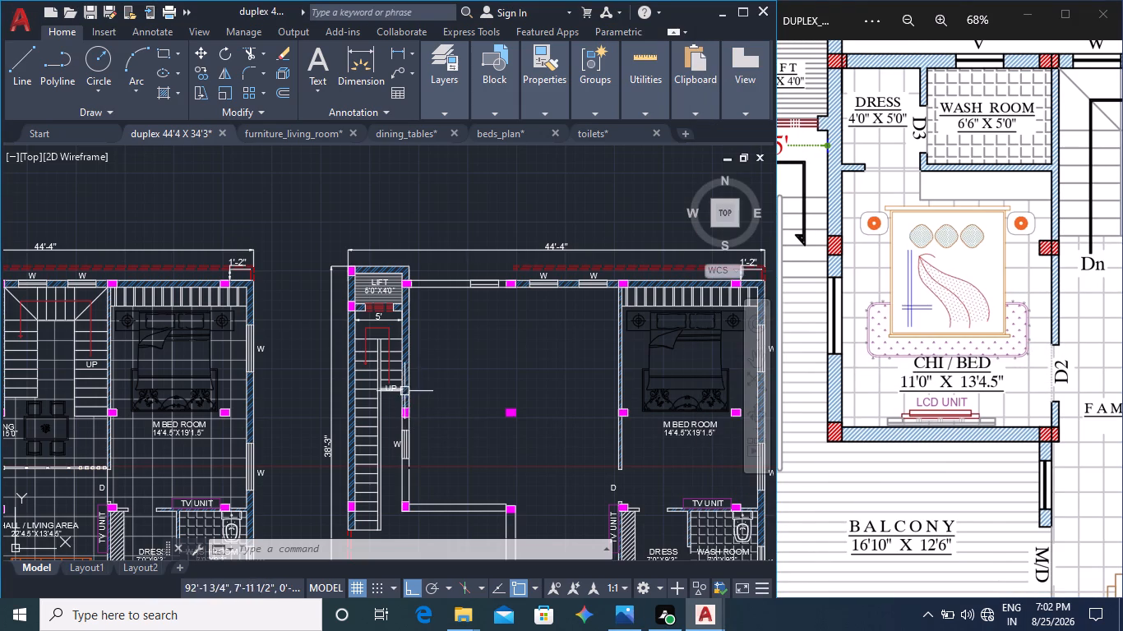
# Erase the short overlapping wall line on the room side just above the middle stair-side column.
pyautogui.click(410, 390)
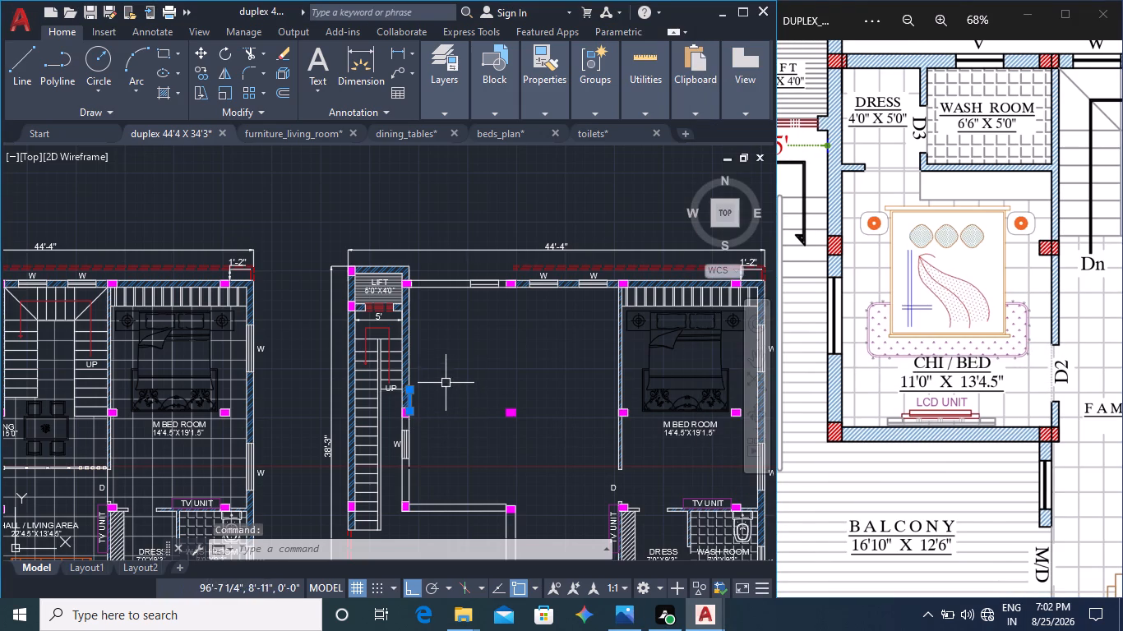
pyautogui.scroll(2, 446, 383)
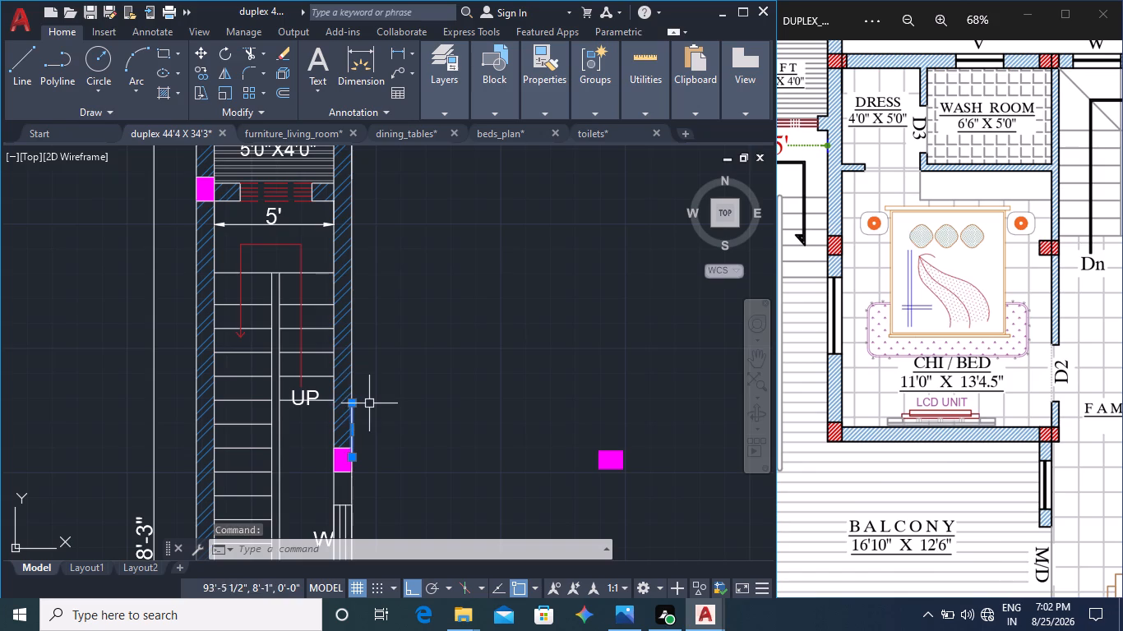
pyautogui.press('Delete')
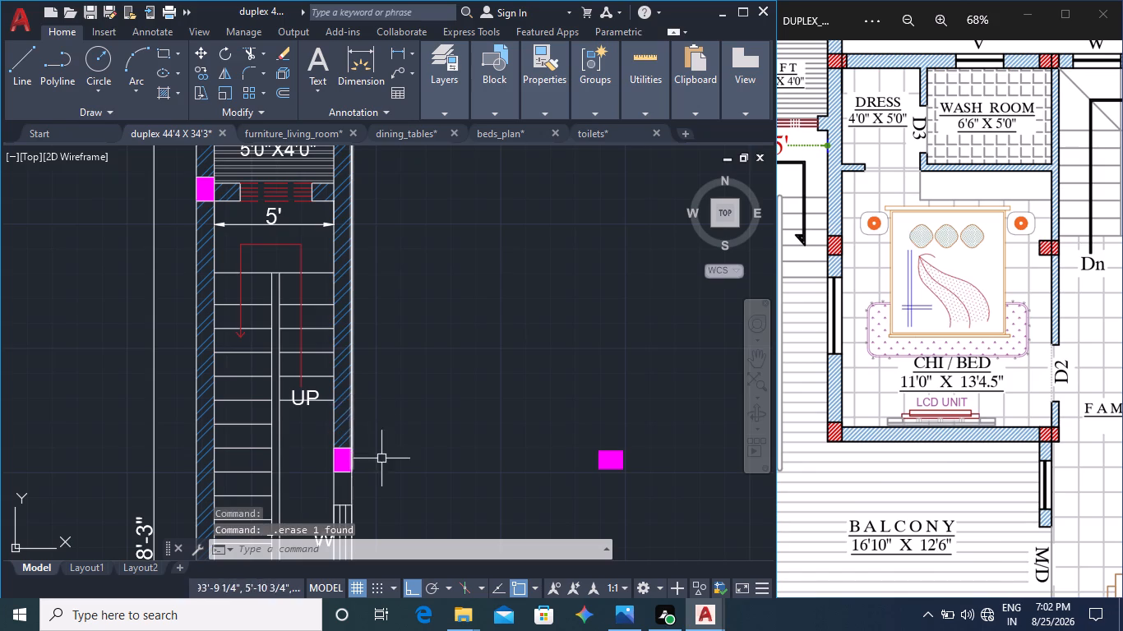
# Offset the room-side line of the stair wall 4' into the room for the DRESS width.
pyautogui.middleClick(410, 454)
pyautogui.click(354, 423)
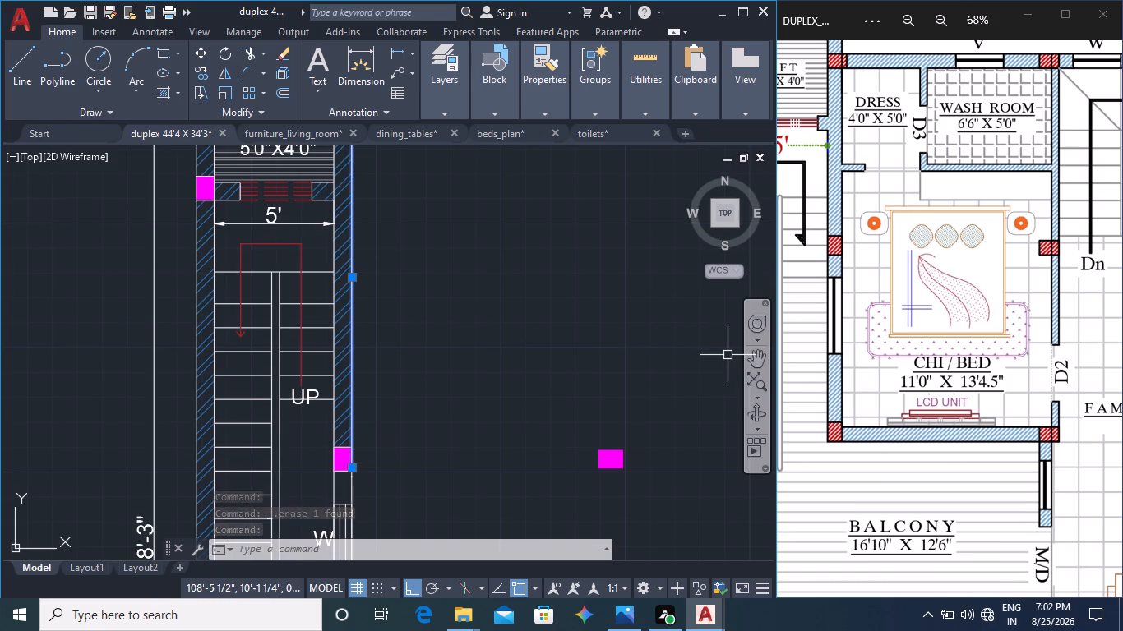
pyautogui.press('o')
pyautogui.press('Return')
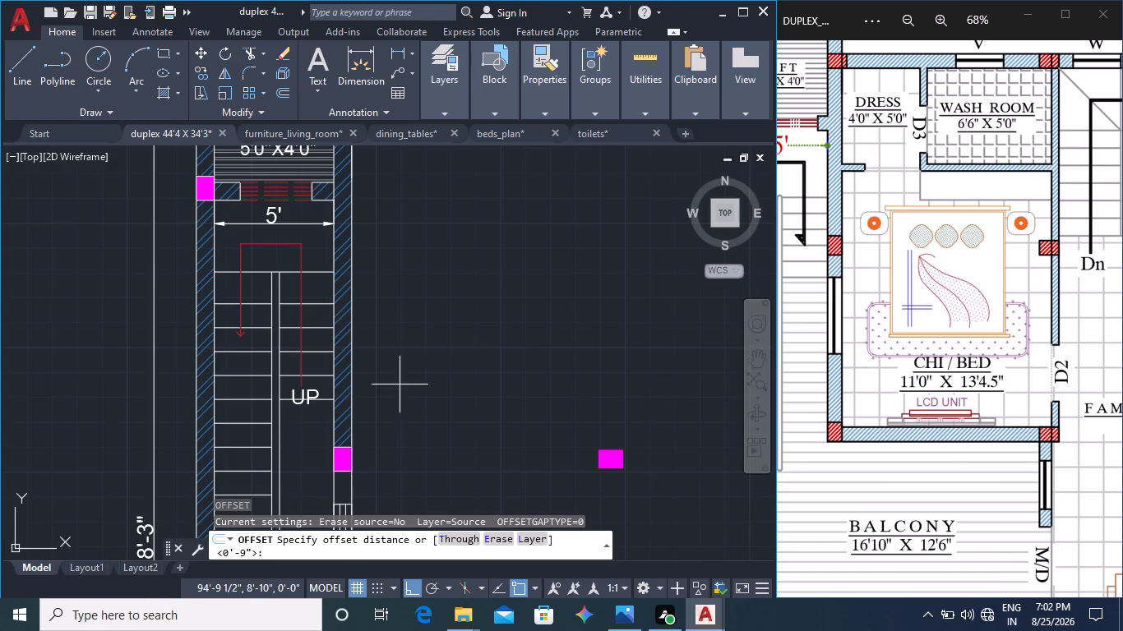
pyautogui.click(349, 393)
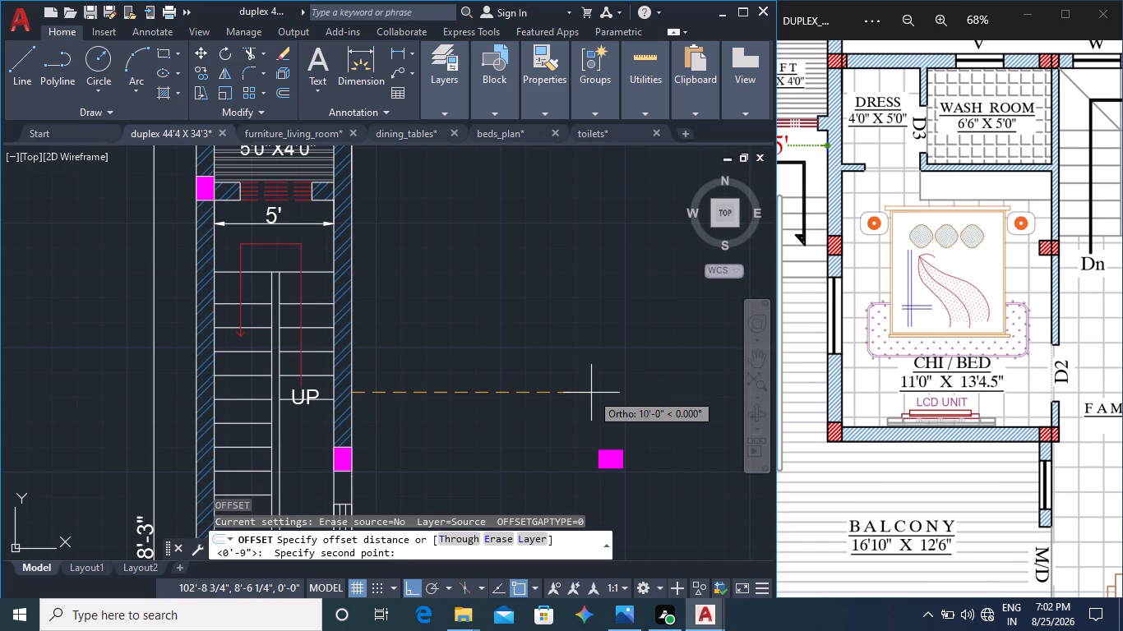
pyautogui.write("4'")
pyautogui.press('Return')
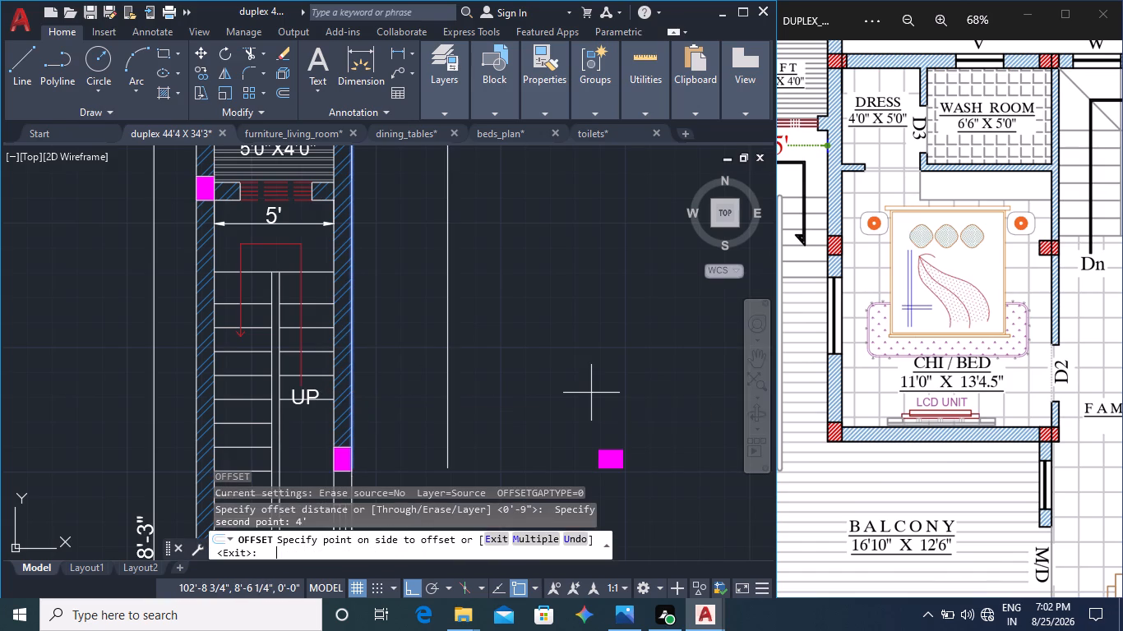
pyautogui.click(545, 395)
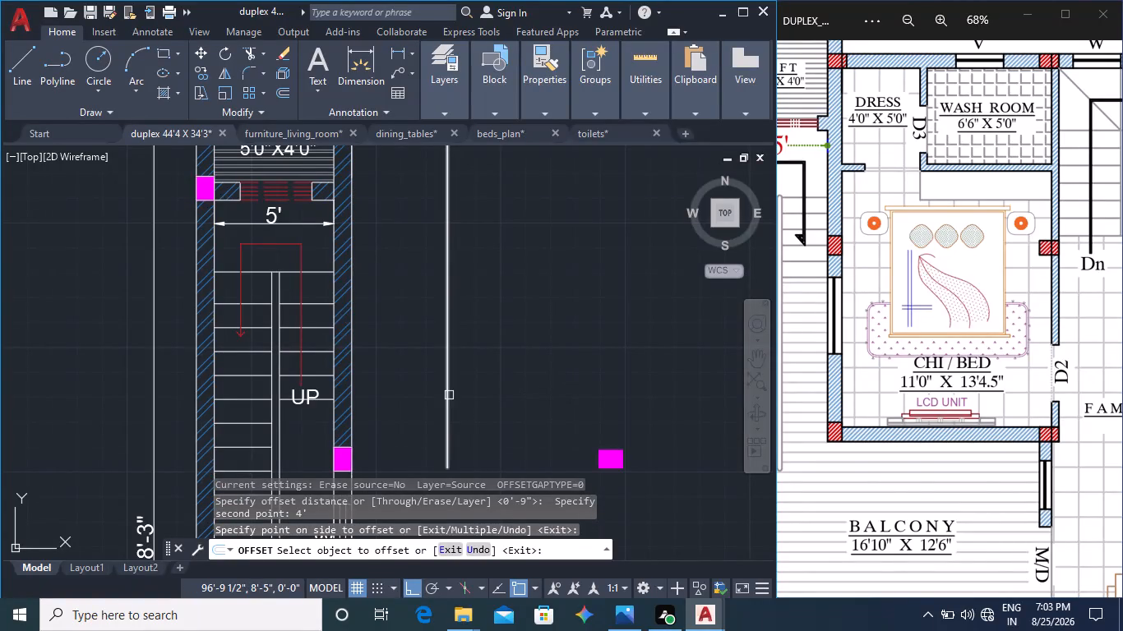
pyautogui.press('Escape')
pyautogui.press('Escape')
pyautogui.press('Escape')
# Offset the new DRESS partition line 6" away from the stair to give the wall its thickness.
pyautogui.press('o')
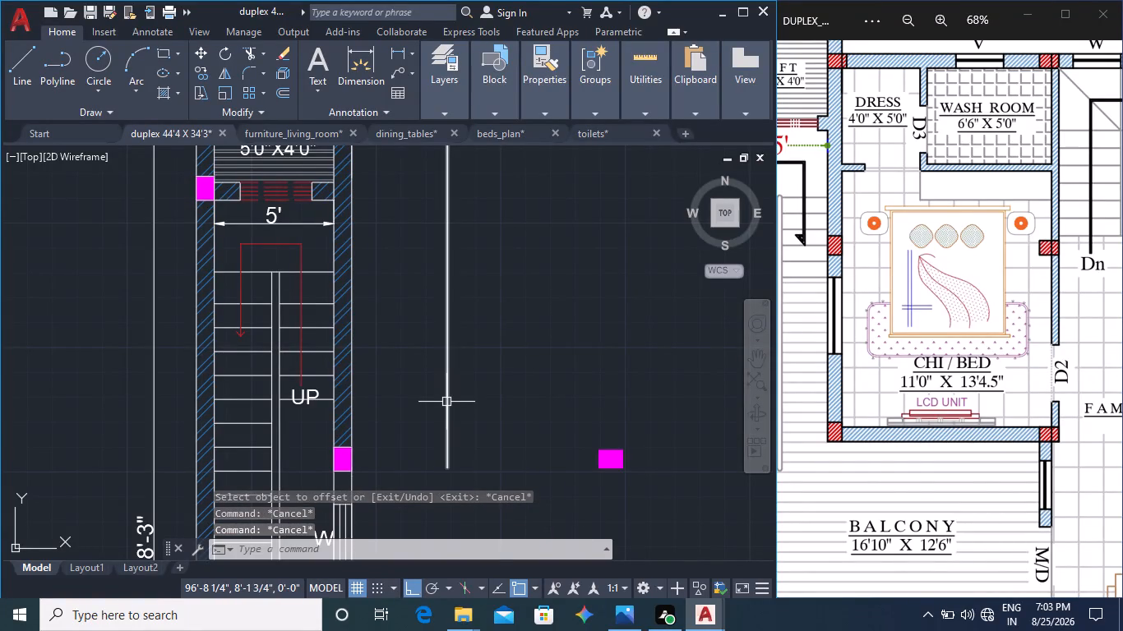
pyautogui.press('Return')
pyautogui.click(447, 403)
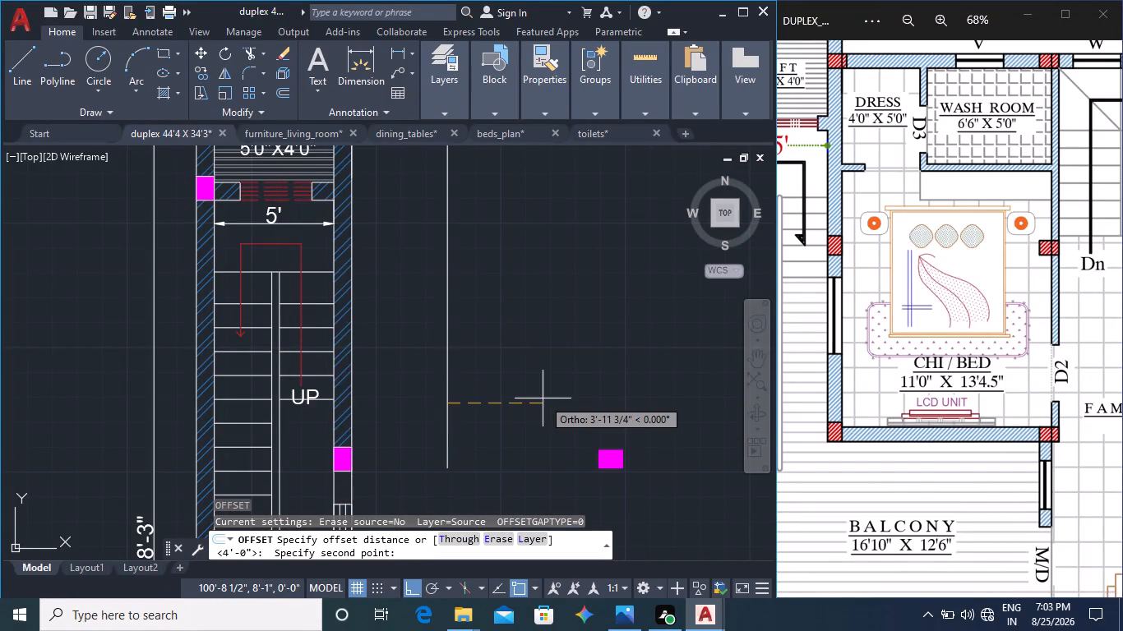
pyautogui.press('6')
pyautogui.hotkey('shift', '"')
pyautogui.press('Return')
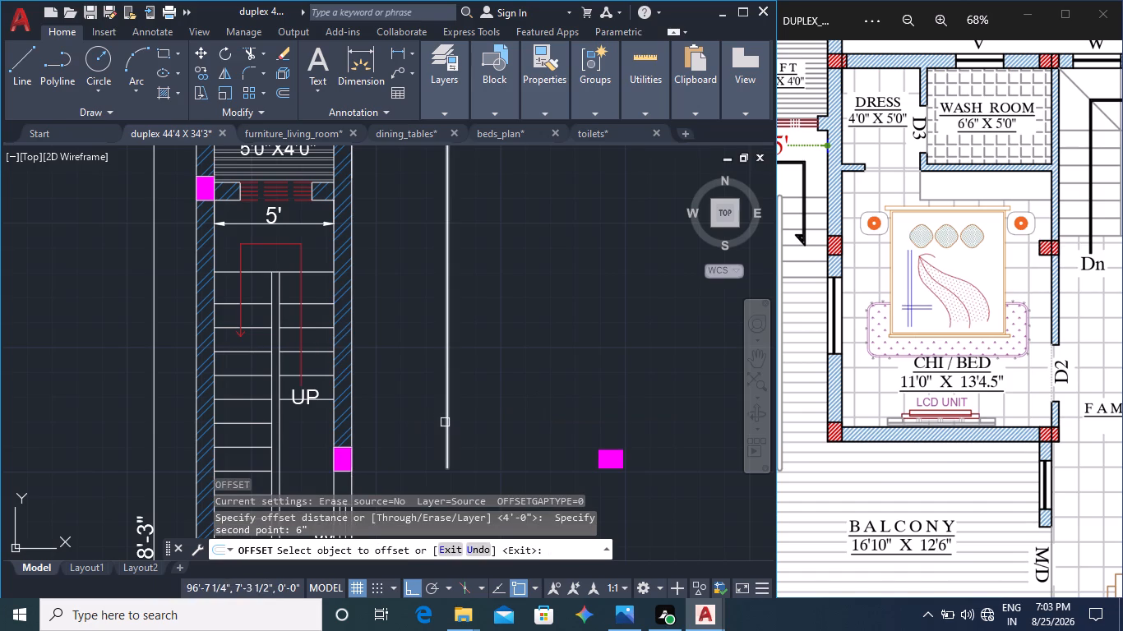
pyautogui.click(446, 423)
pyautogui.click(535, 408)
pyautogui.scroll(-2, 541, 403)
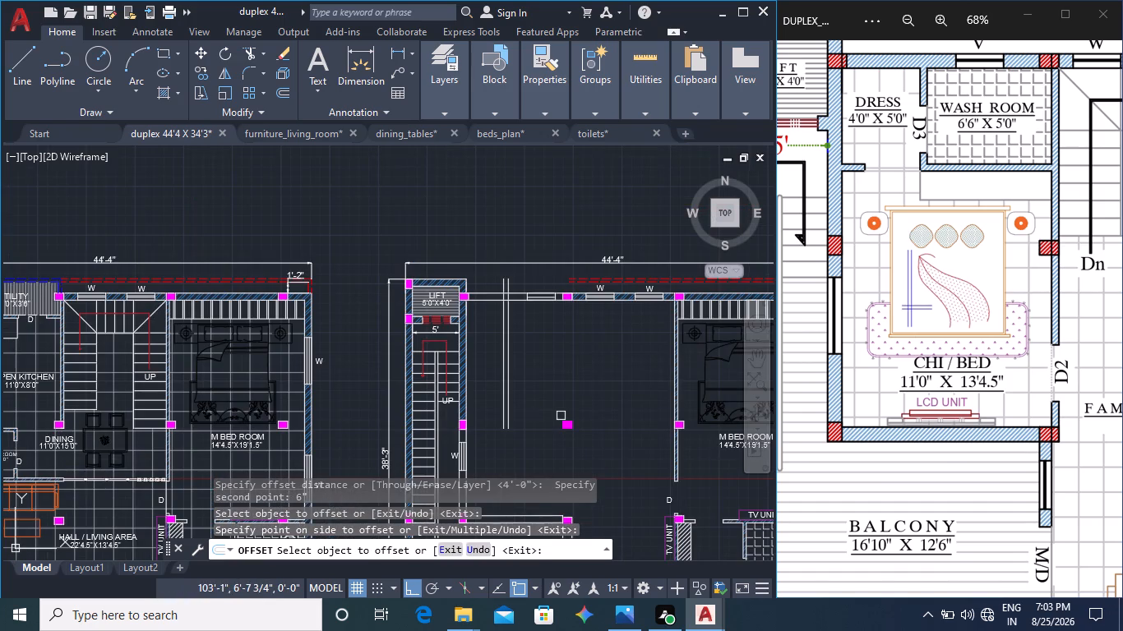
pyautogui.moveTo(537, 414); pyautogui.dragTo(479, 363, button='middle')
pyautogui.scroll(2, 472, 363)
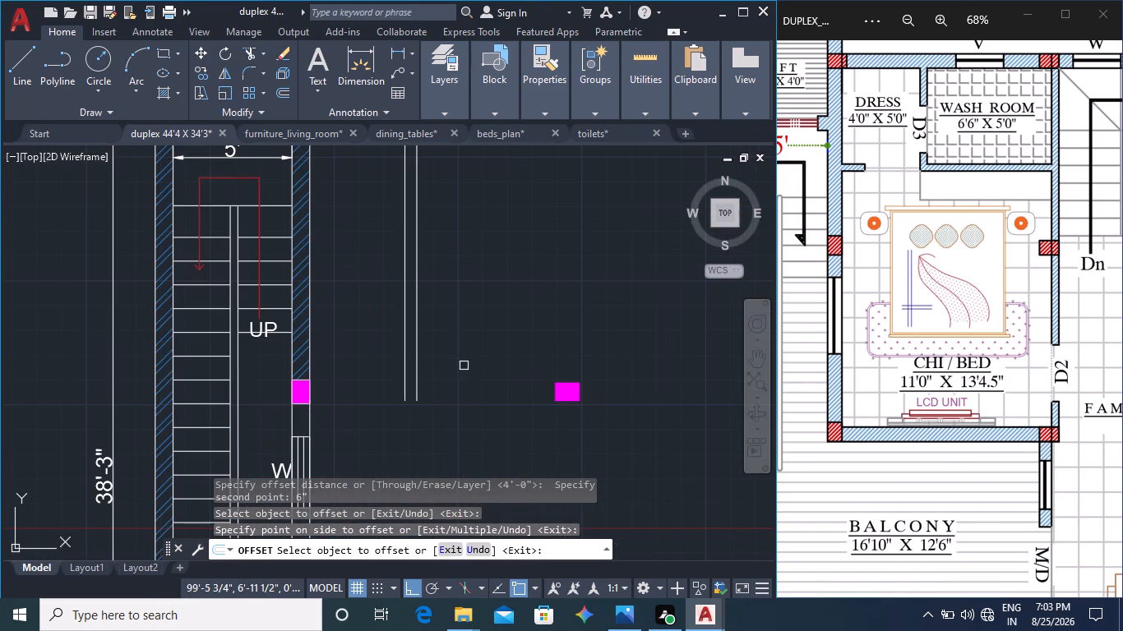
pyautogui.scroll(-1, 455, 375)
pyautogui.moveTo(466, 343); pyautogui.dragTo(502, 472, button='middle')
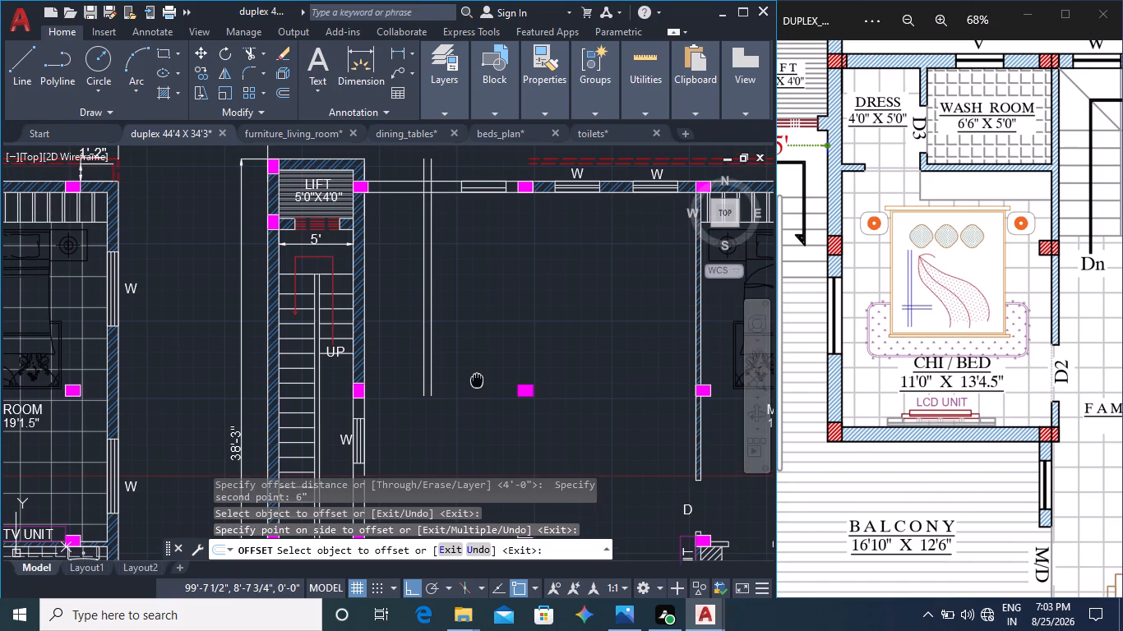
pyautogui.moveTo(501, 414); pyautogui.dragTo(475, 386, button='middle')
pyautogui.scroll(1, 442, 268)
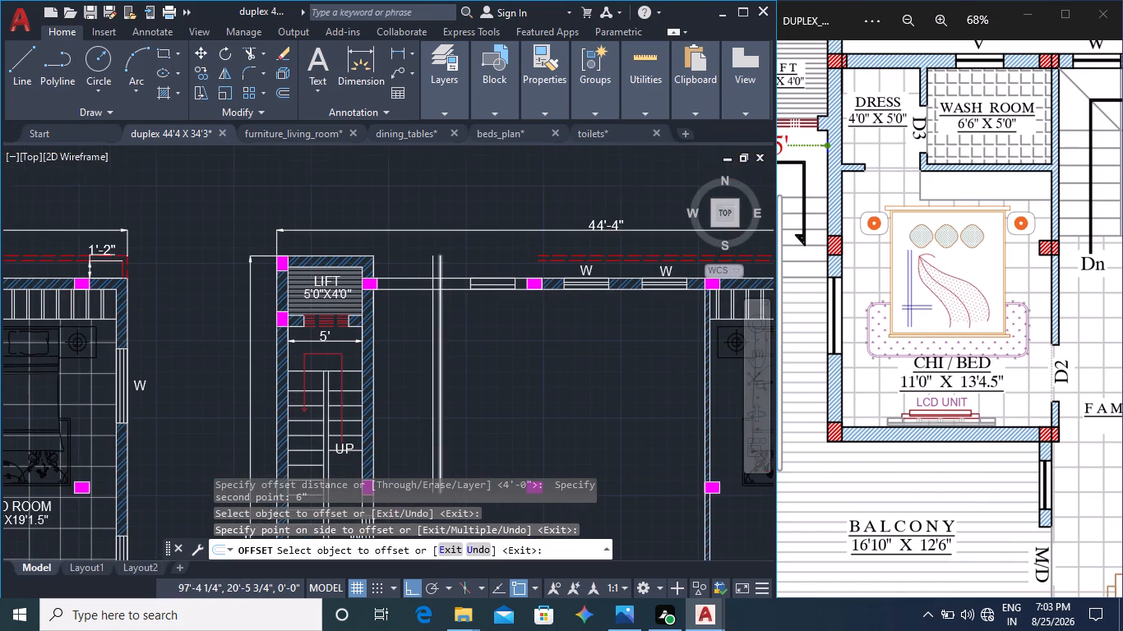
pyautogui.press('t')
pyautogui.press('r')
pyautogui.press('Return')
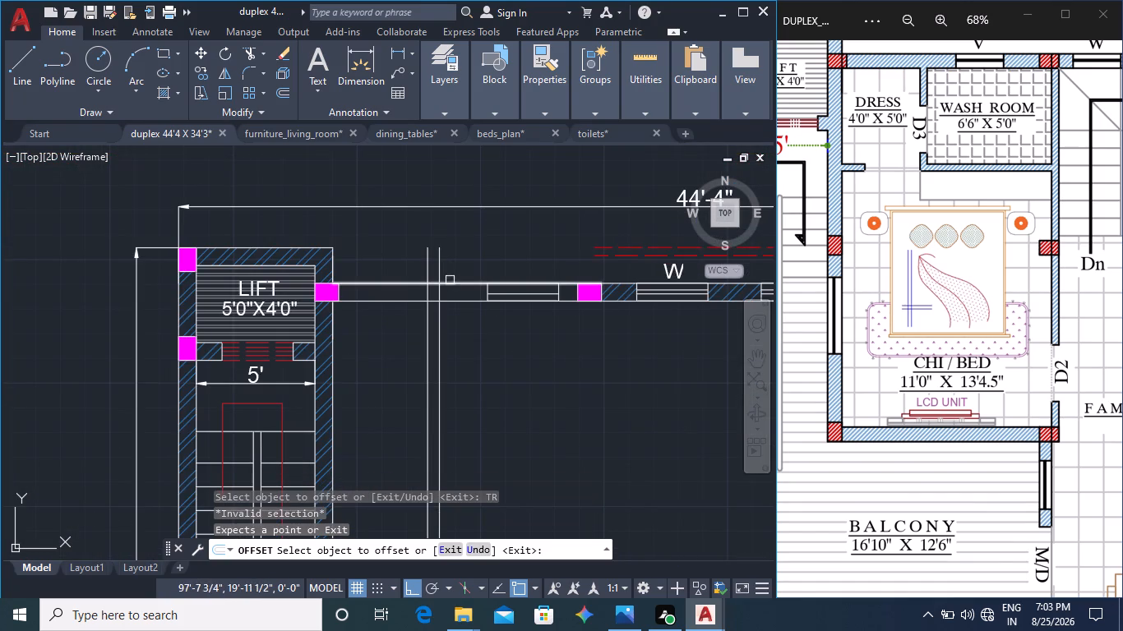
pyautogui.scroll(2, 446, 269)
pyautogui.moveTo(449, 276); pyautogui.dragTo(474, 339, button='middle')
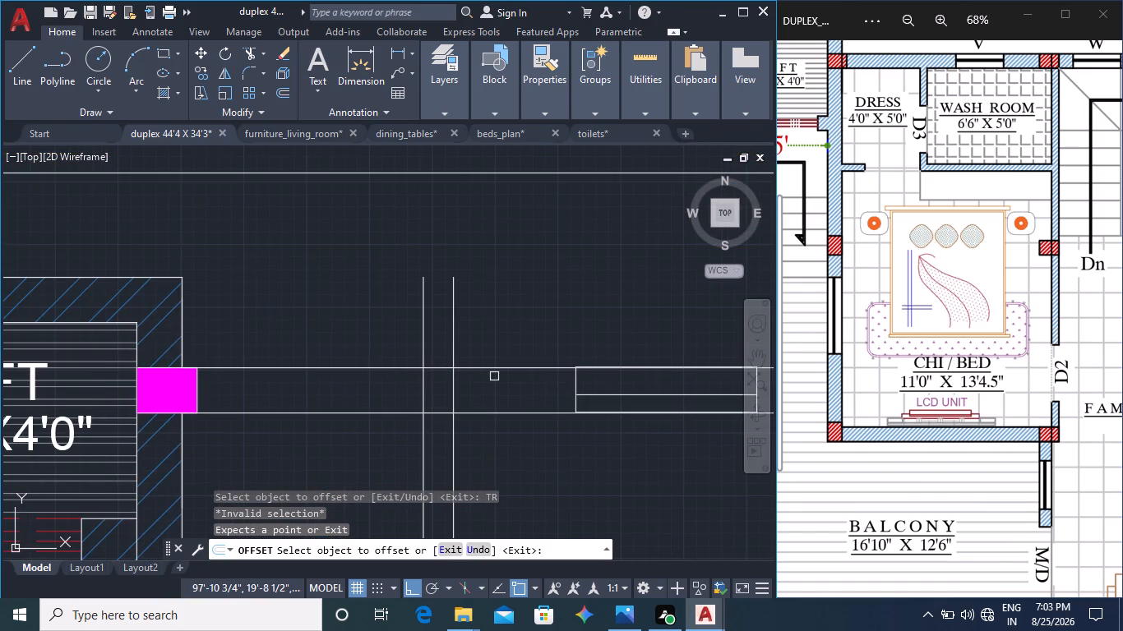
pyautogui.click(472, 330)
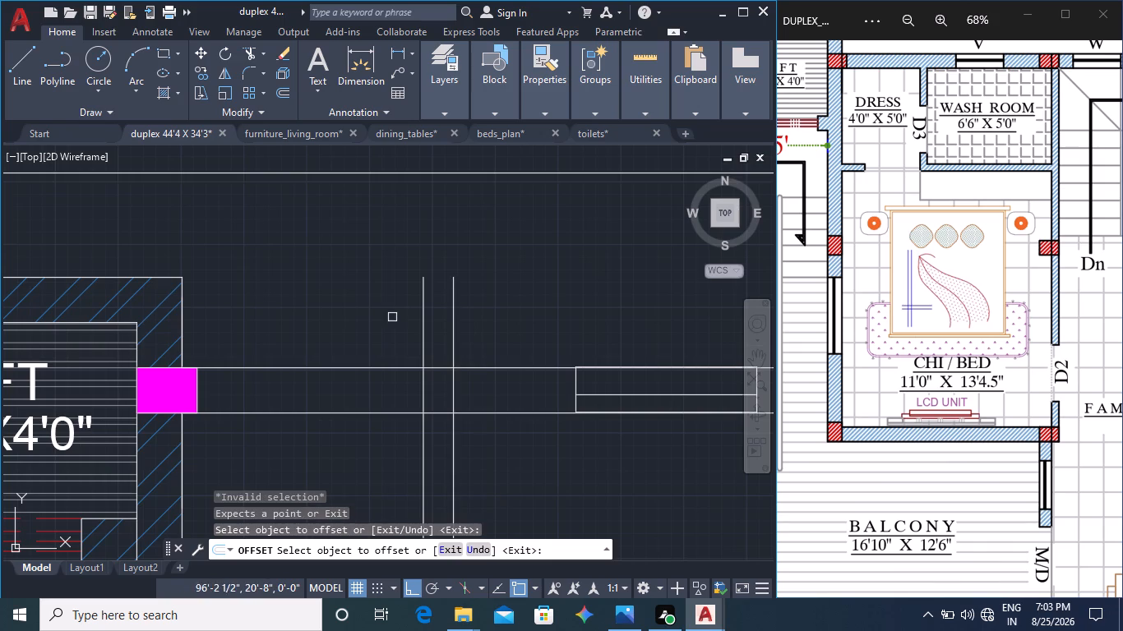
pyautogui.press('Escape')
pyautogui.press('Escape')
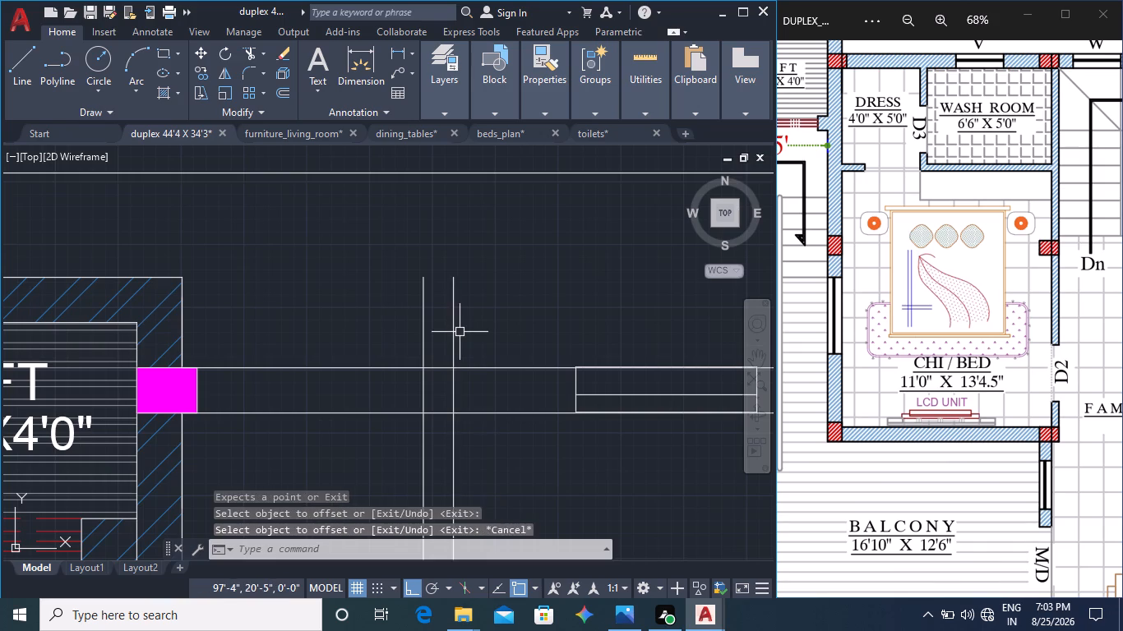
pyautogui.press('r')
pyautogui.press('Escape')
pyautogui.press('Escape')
# Trim the two DRESS partition lines back to the top wall's inner face and open the wall line between them.
pyautogui.write('TR')
pyautogui.press('Return')
pyautogui.click(484, 338)
pyautogui.click(406, 316)
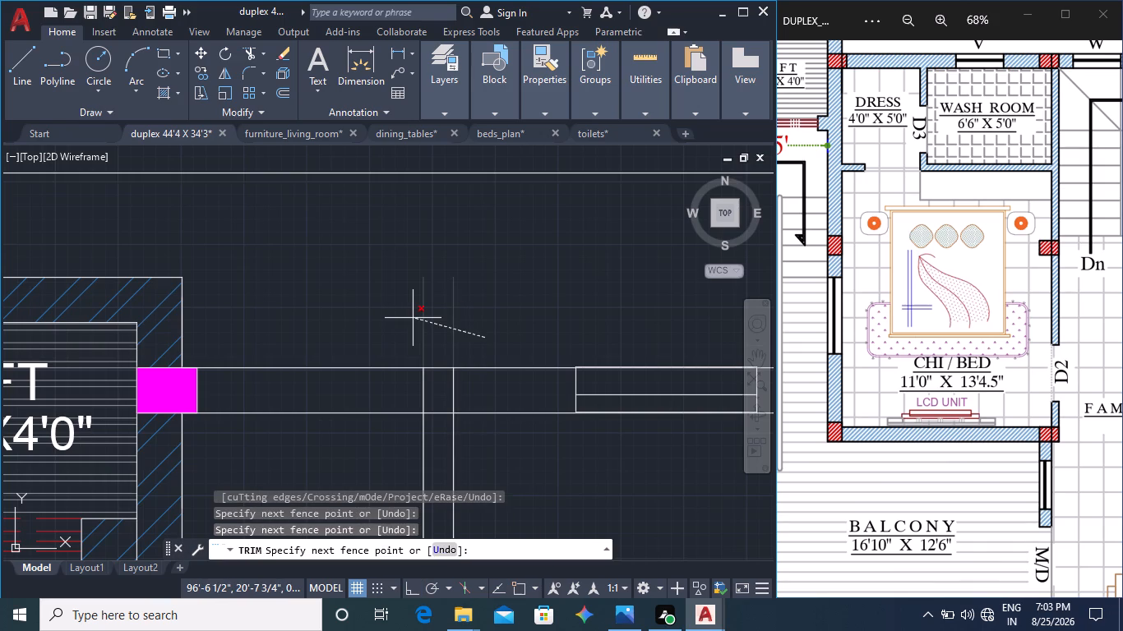
pyautogui.click(441, 415)
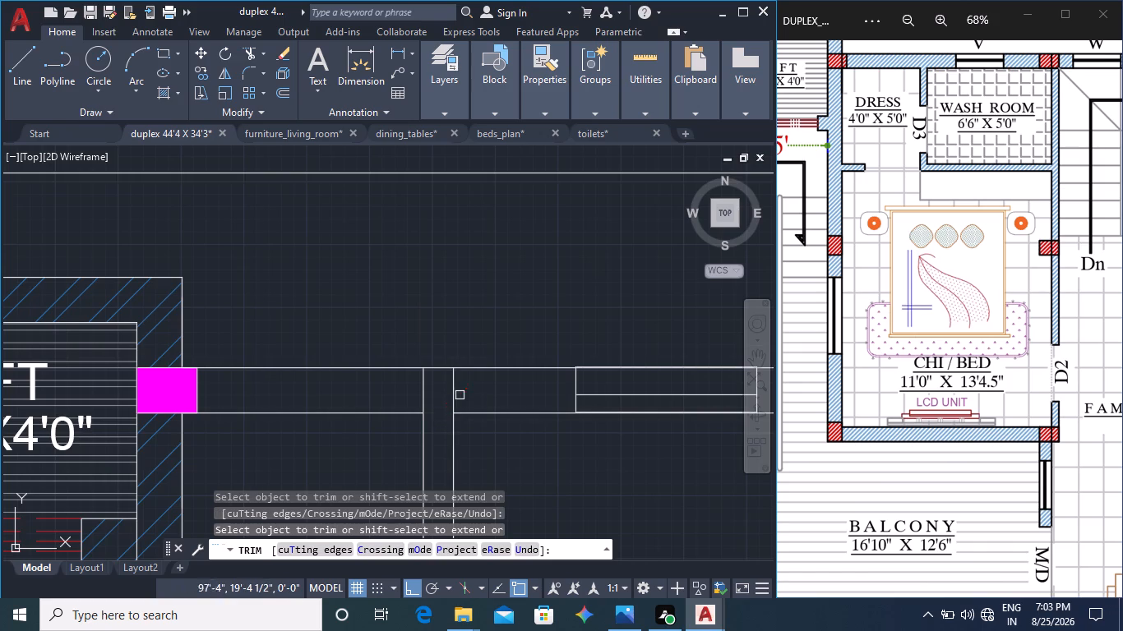
pyautogui.click(456, 395)
pyautogui.click(426, 396)
pyautogui.scroll(-2, 522, 435)
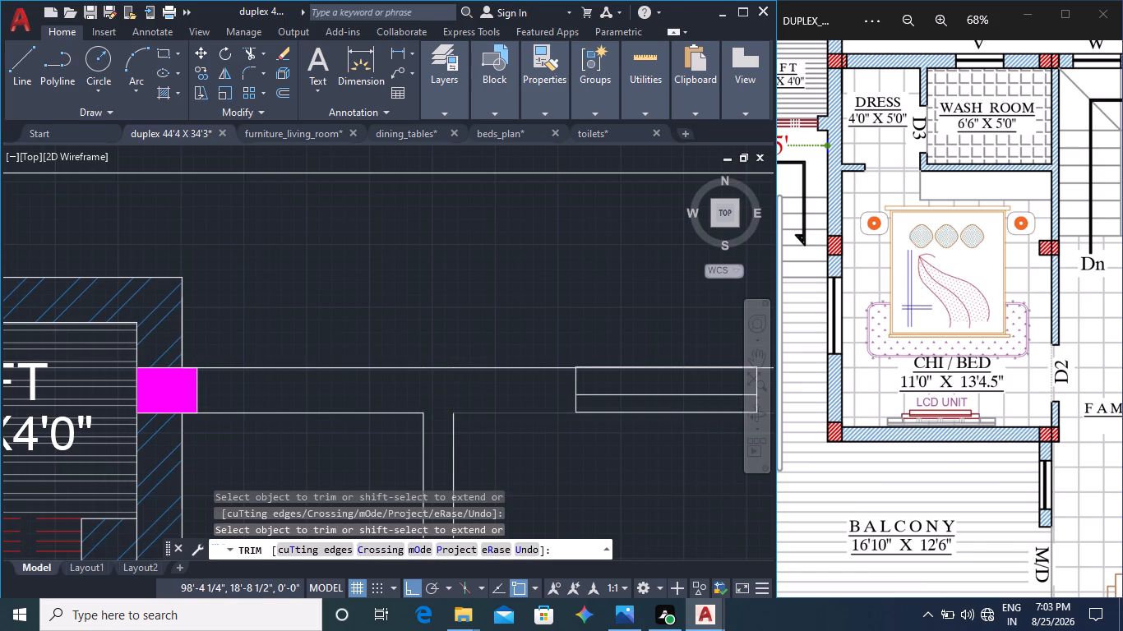
pyautogui.moveTo(543, 489); pyautogui.dragTo(543, 315, button='middle')
pyautogui.moveTo(548, 438); pyautogui.dragTo(547, 323, button='middle')
pyautogui.press('Escape')
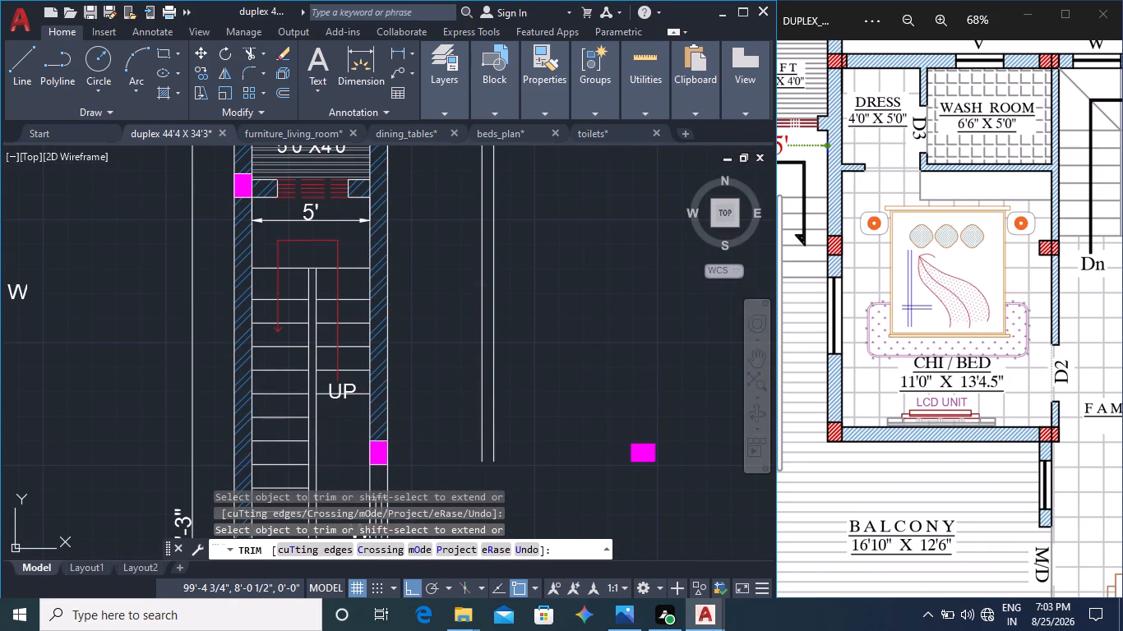
pyautogui.press('Escape')
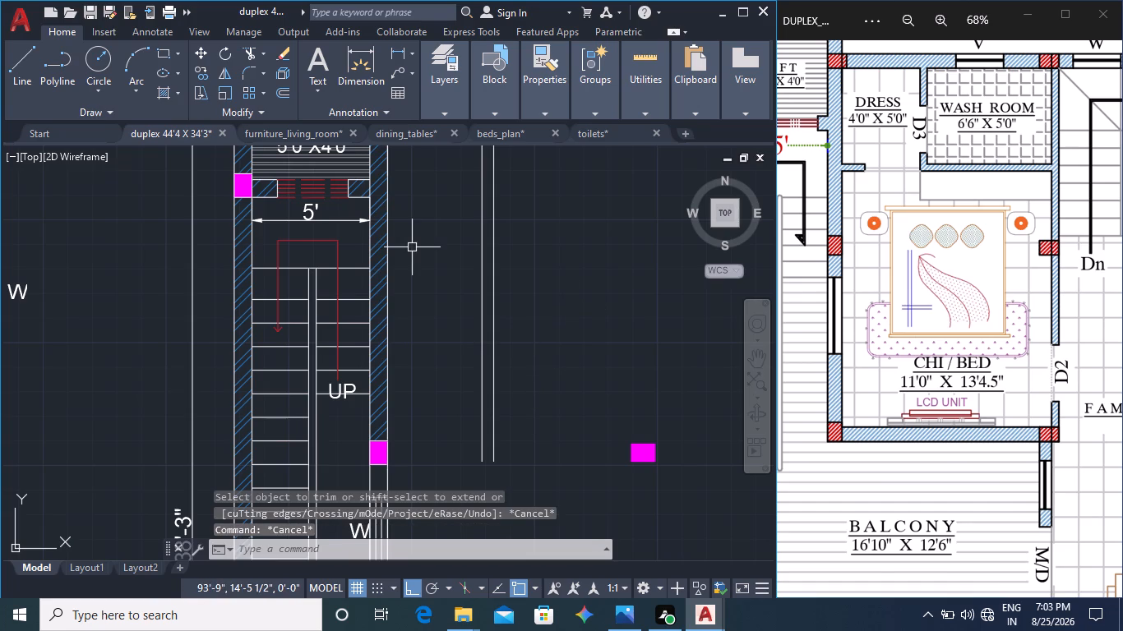
# Offset the top wall's inner line between the stair wall and the partition 5' down into the room for the DRESS depth.
pyautogui.moveTo(402, 271); pyautogui.dragTo(424, 396, button='middle')
pyautogui.click(448, 265)
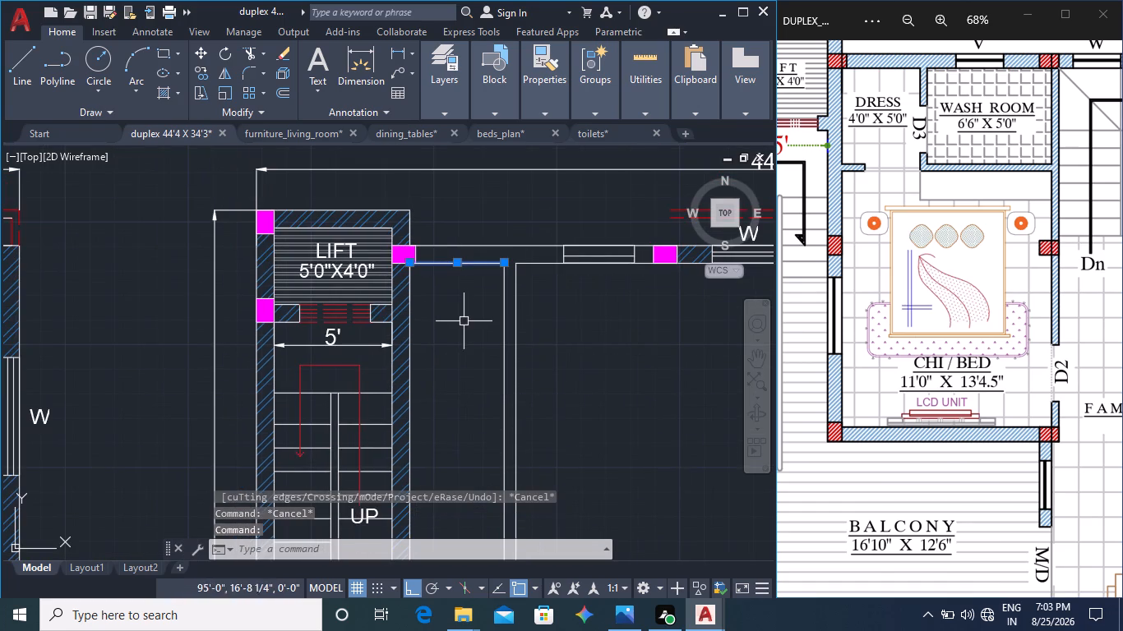
pyautogui.press('o')
pyautogui.press('Return')
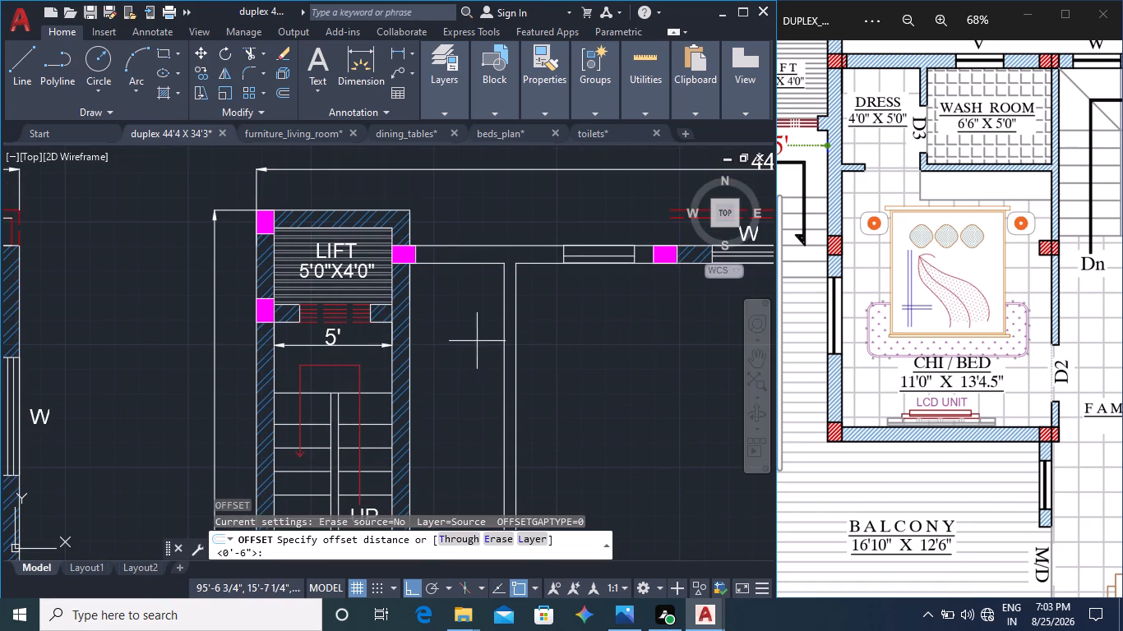
pyautogui.click(458, 266)
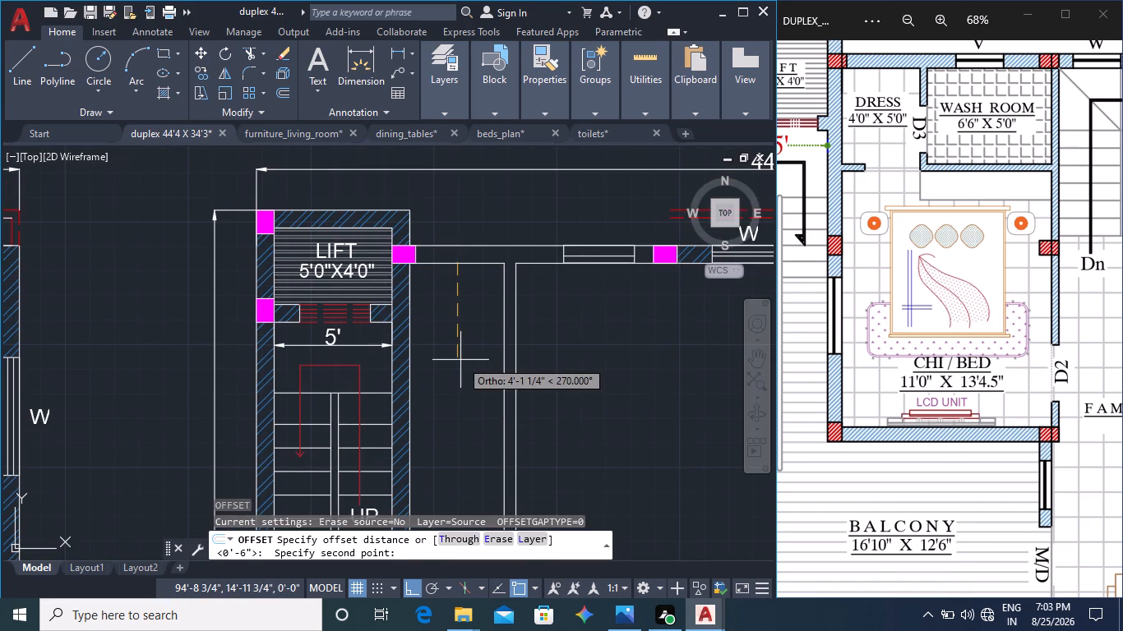
pyautogui.write("5'")
pyautogui.press('Return')
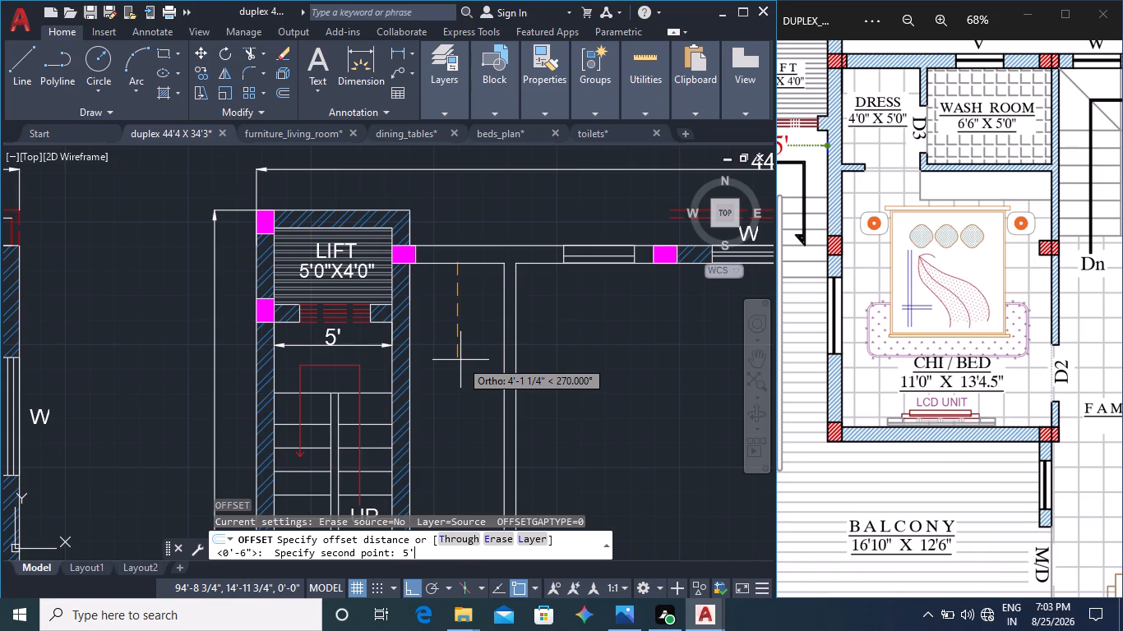
pyautogui.click(460, 360)
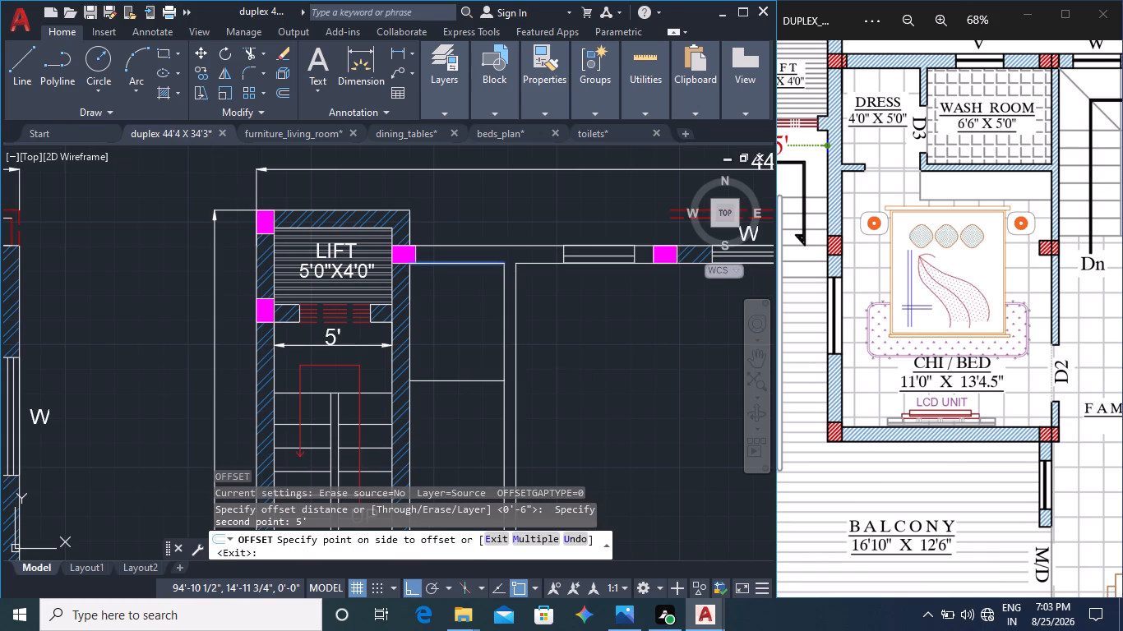
pyautogui.press('Escape')
pyautogui.press('Escape')
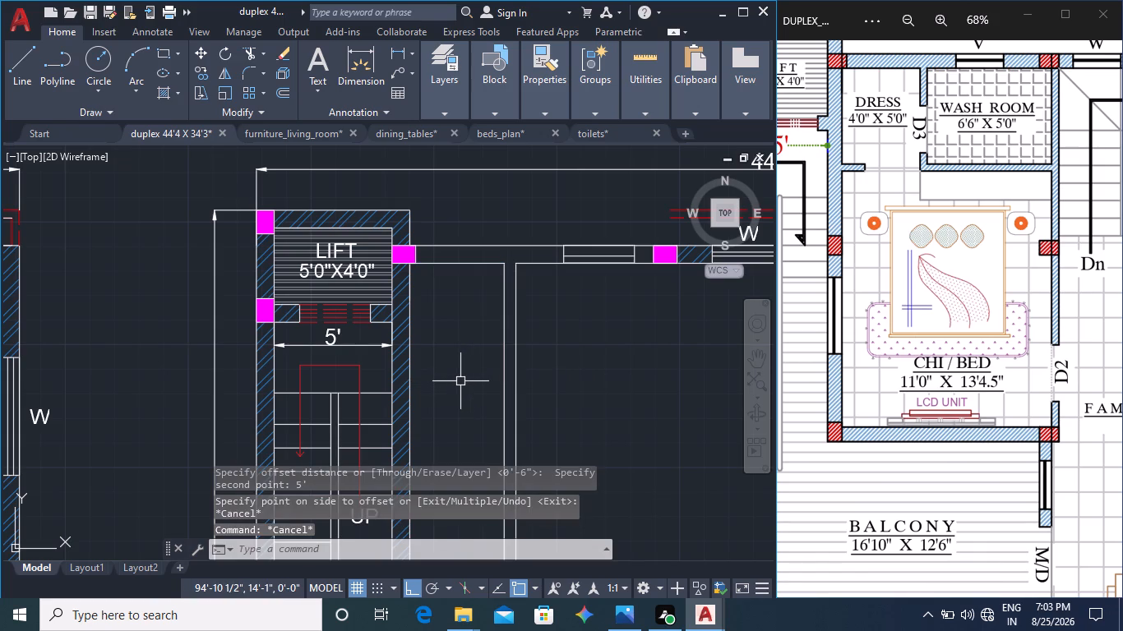
pyautogui.press('o')
pyautogui.press('Return')
pyautogui.press('Return')
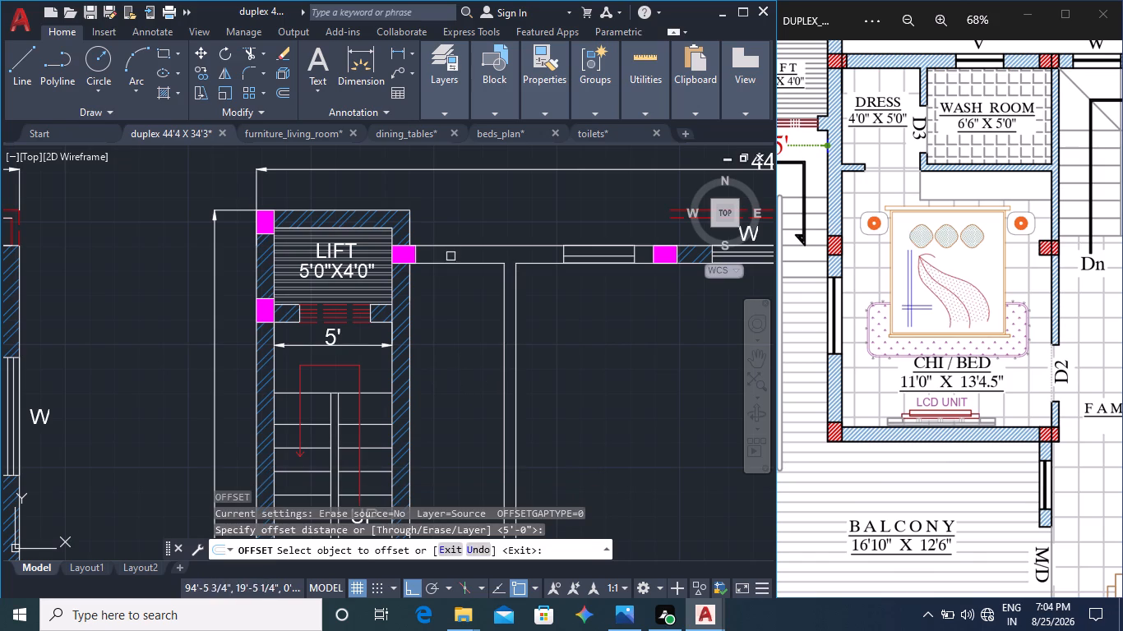
pyautogui.click(447, 265)
pyautogui.click(465, 411)
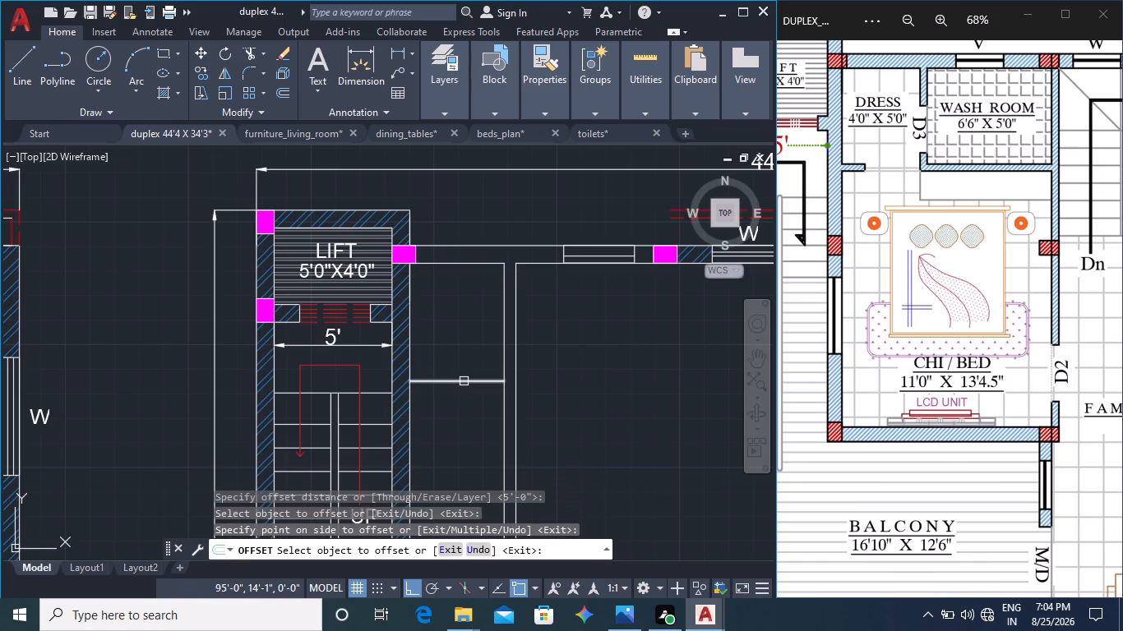
pyautogui.press('Escape')
pyautogui.press('Escape')
pyautogui.press('Escape')
pyautogui.press('Escape')
pyautogui.press('Escape')
# Offset the new bottom line of the DRESS area 6" further down to give that wall its thickness.
pyautogui.click(463, 382)
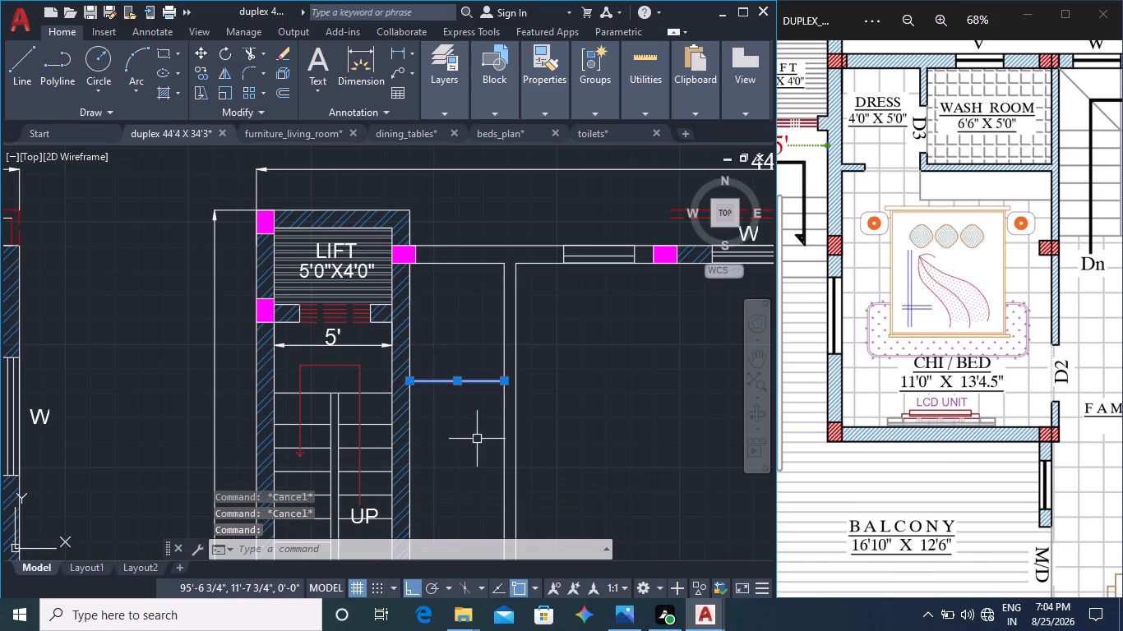
pyautogui.press('o')
pyautogui.press('Return')
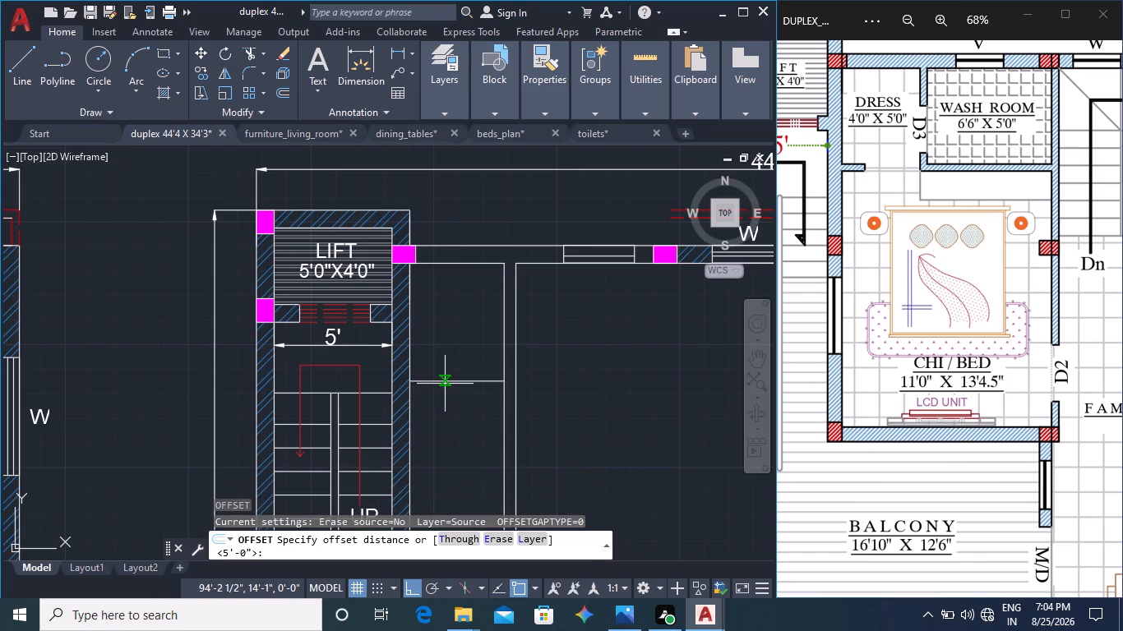
pyautogui.click(445, 384)
pyautogui.press('6')
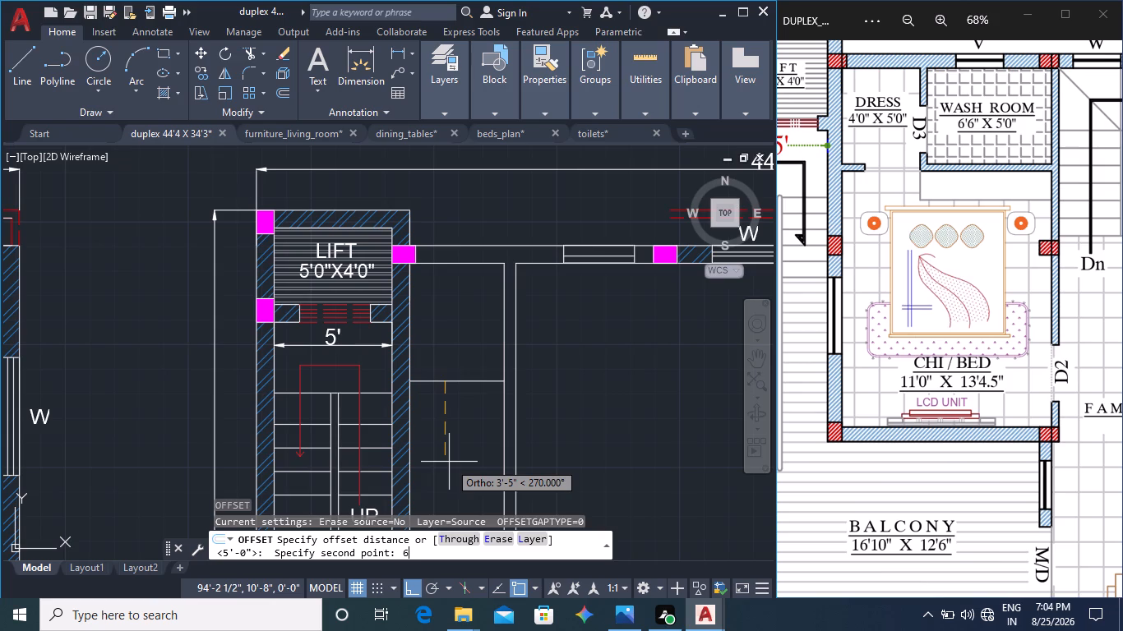
pyautogui.hotkey('shift', '"')
pyautogui.press('Return')
pyautogui.press('Return')
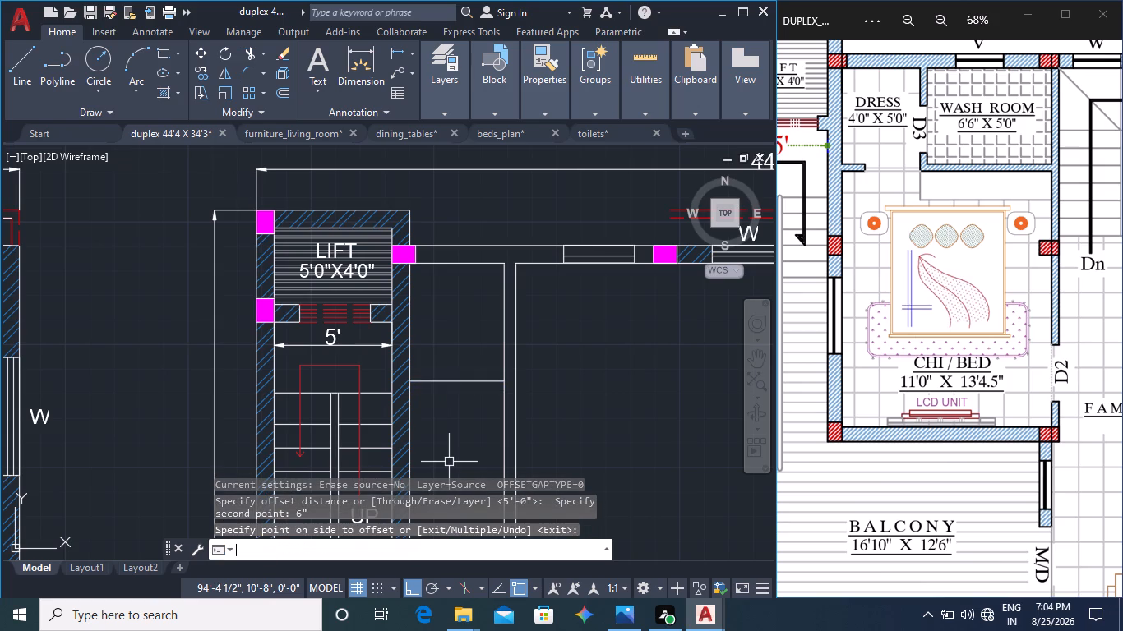
pyautogui.press('o')
pyautogui.press('Return')
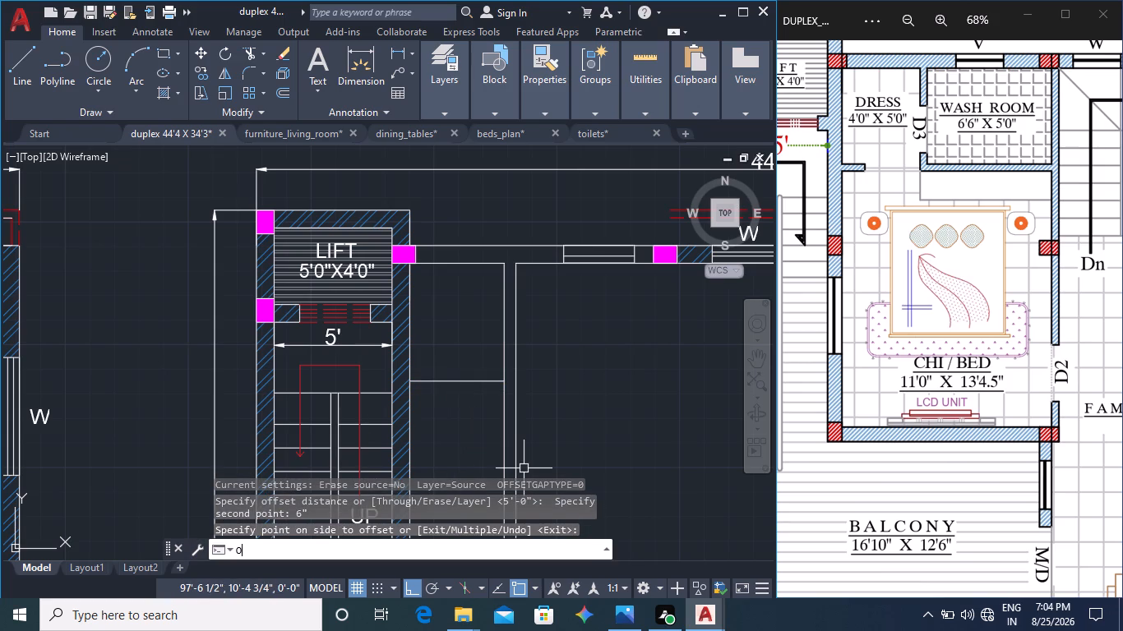
pyautogui.press('Return')
pyautogui.click(461, 384)
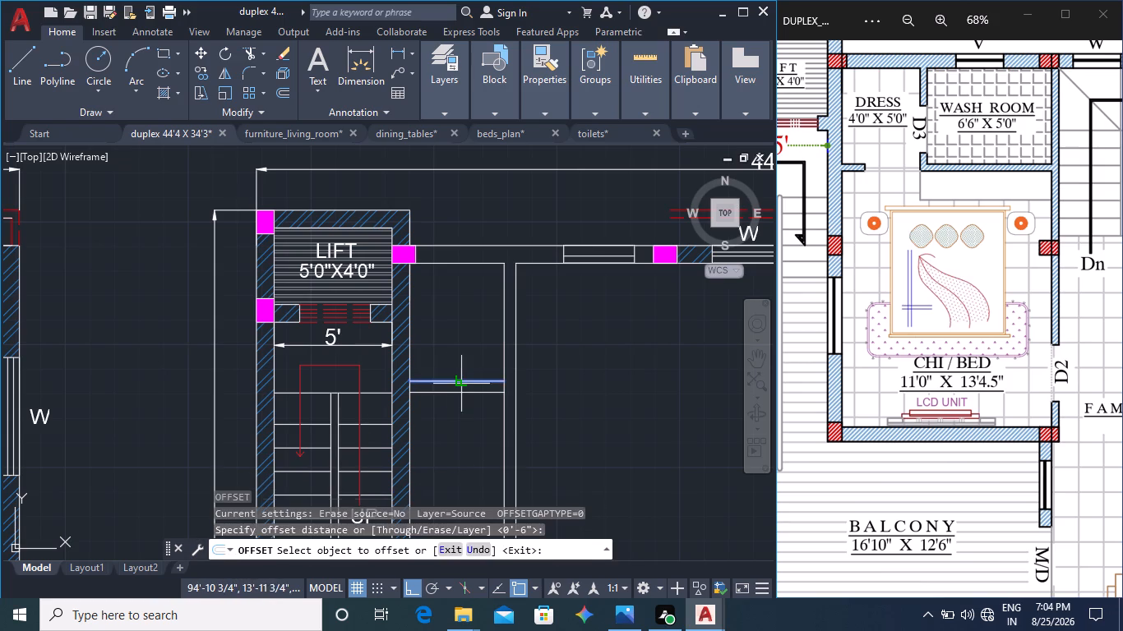
pyautogui.click(460, 421)
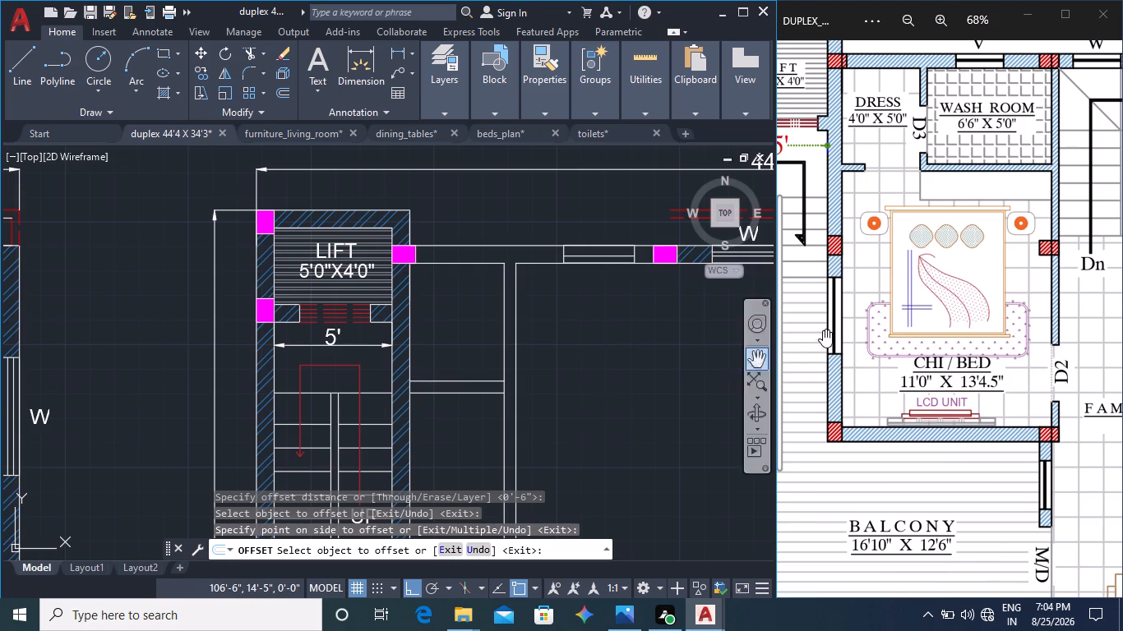
# Draw a short closing line across the DRESS area's bottom wall, 3' from the partition line towards the stair wall.
pyautogui.middleClick(830, 324)
pyautogui.moveTo(830, 266); pyautogui.dragTo(840, 299, button='middle')
pyautogui.moveTo(492, 427); pyautogui.dragTo(481, 425, button='middle')
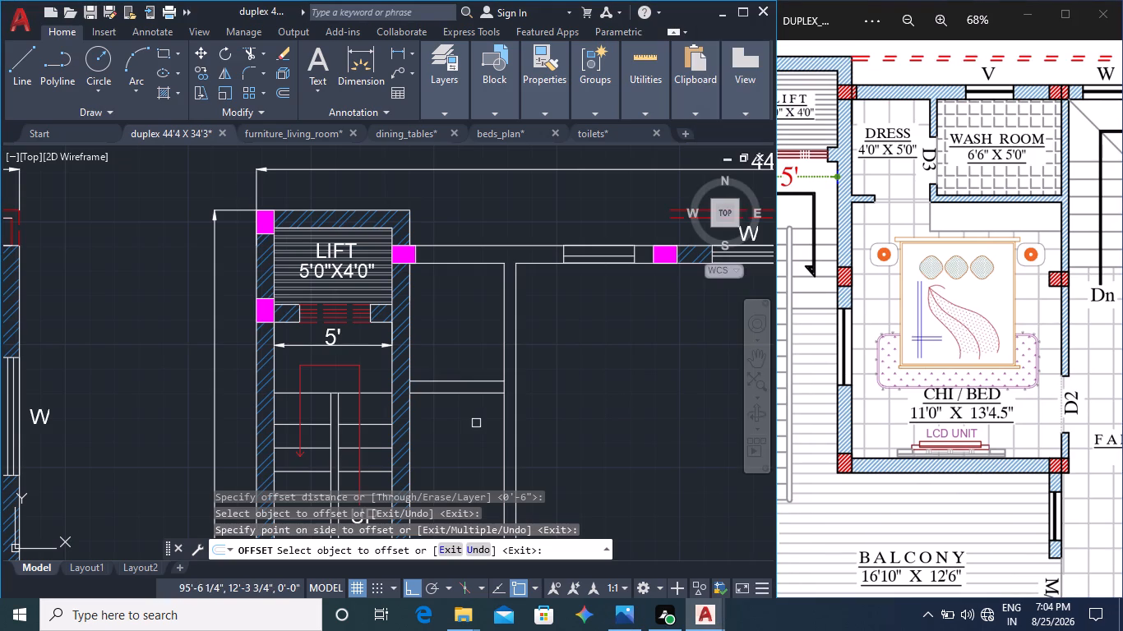
pyautogui.moveTo(478, 423); pyautogui.dragTo(447, 403, button='middle')
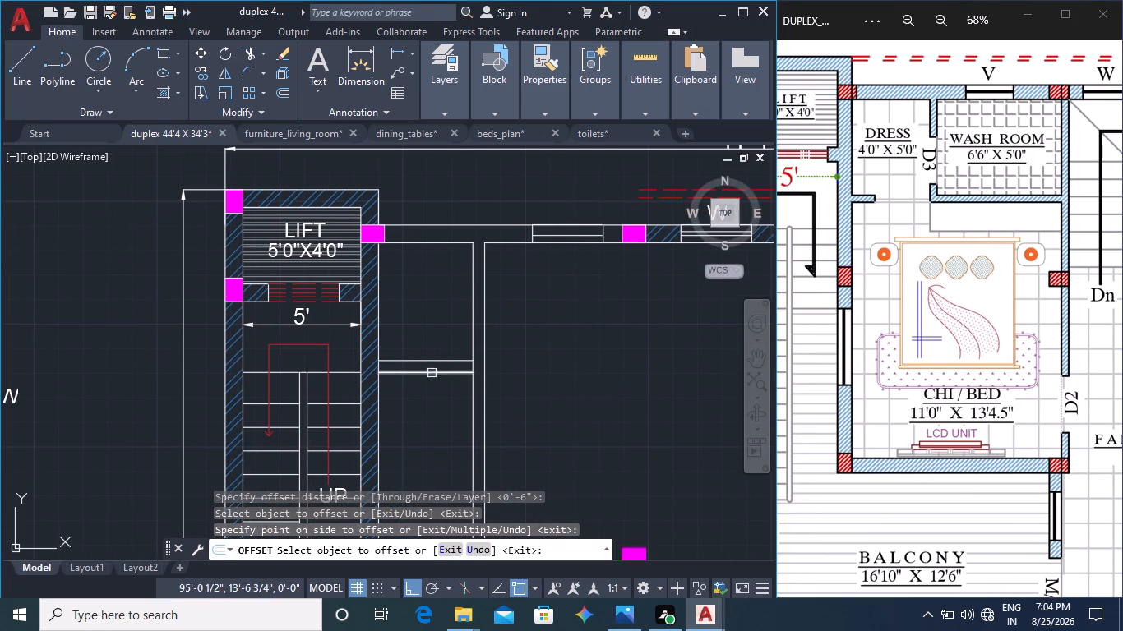
pyautogui.scroll(1, 429, 370)
pyautogui.click(20, 64)
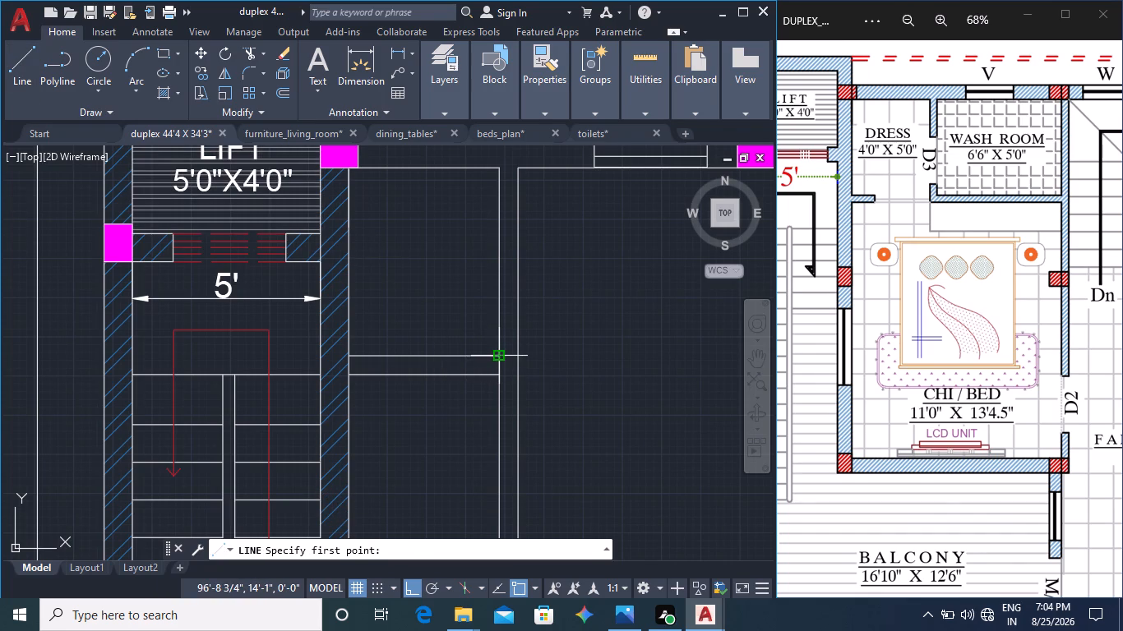
pyautogui.write('TK')
pyautogui.press('Return')
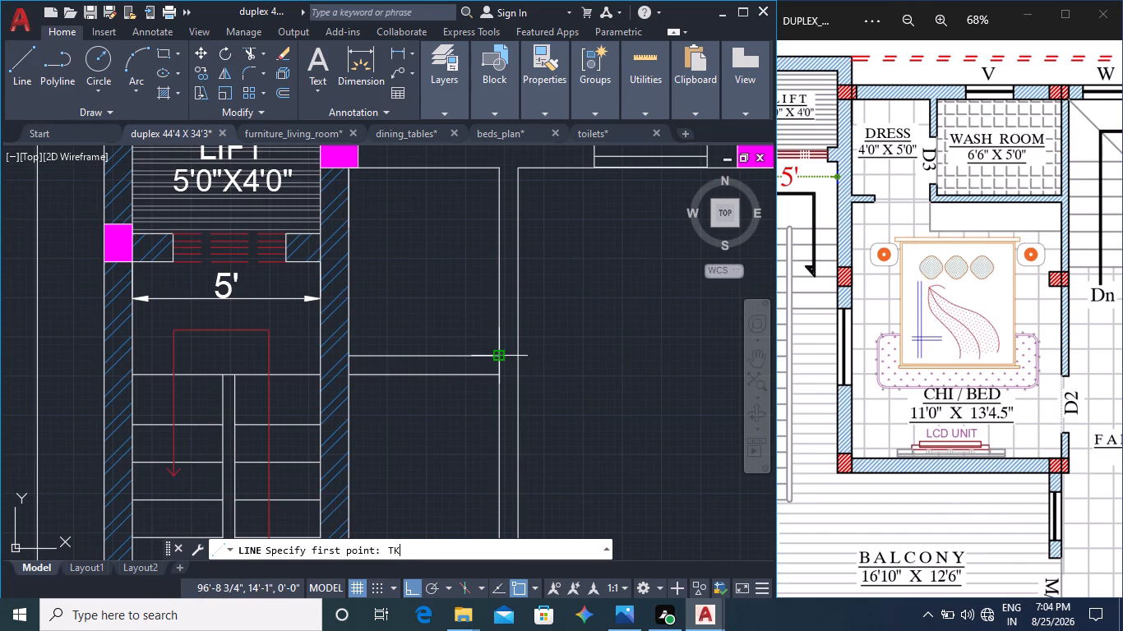
pyautogui.click(499, 357)
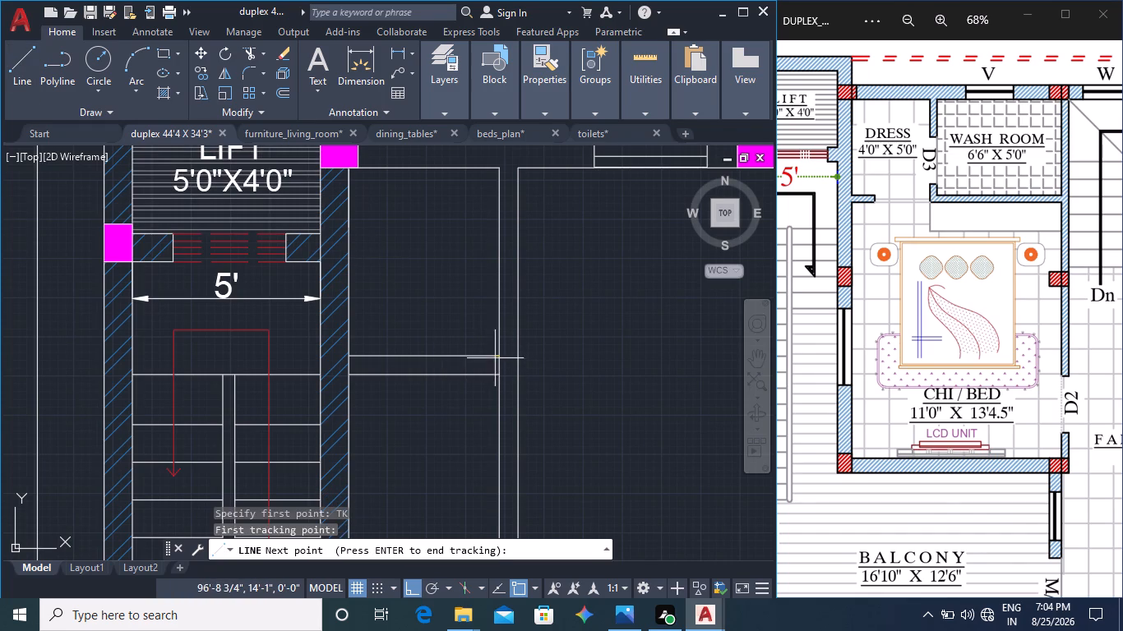
pyautogui.write("3'")
pyautogui.press('Return')
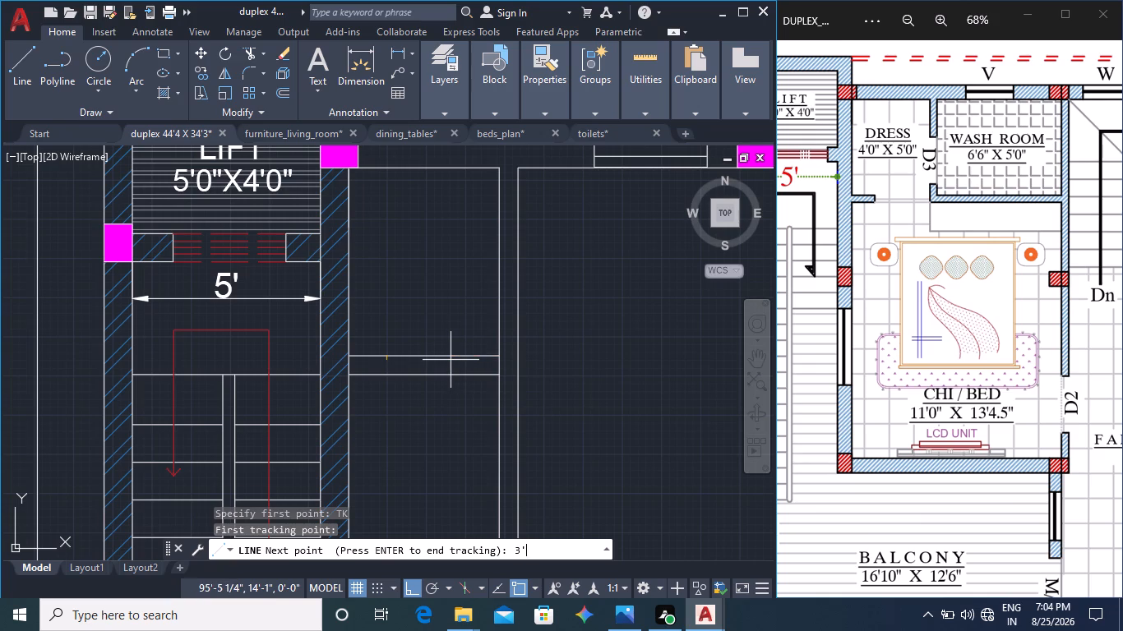
pyautogui.press('Return')
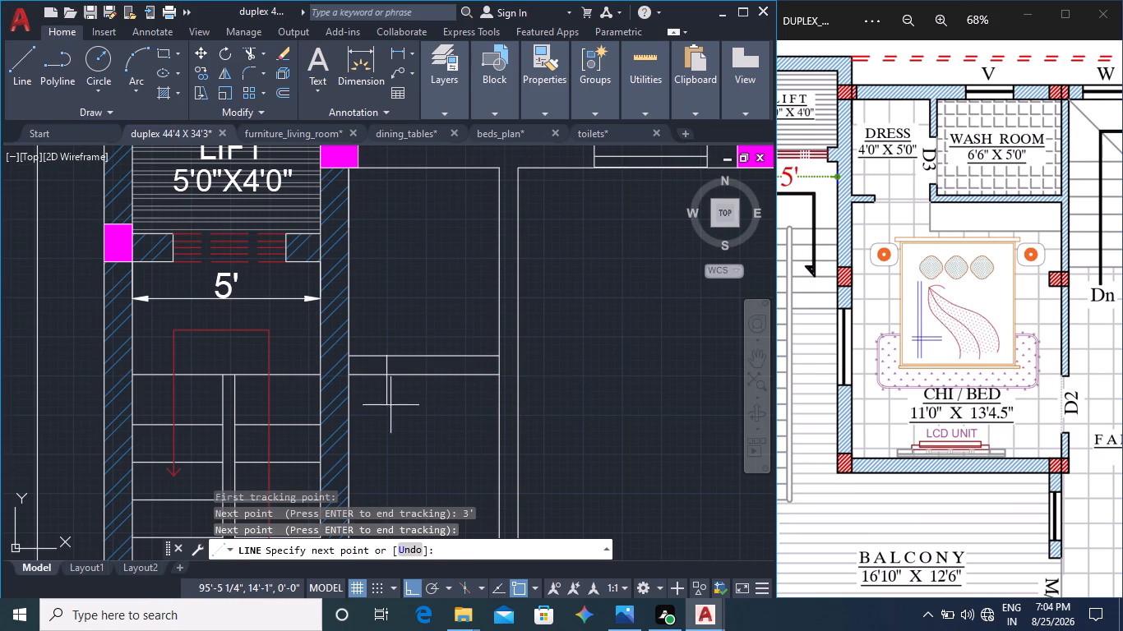
pyautogui.click(386, 377)
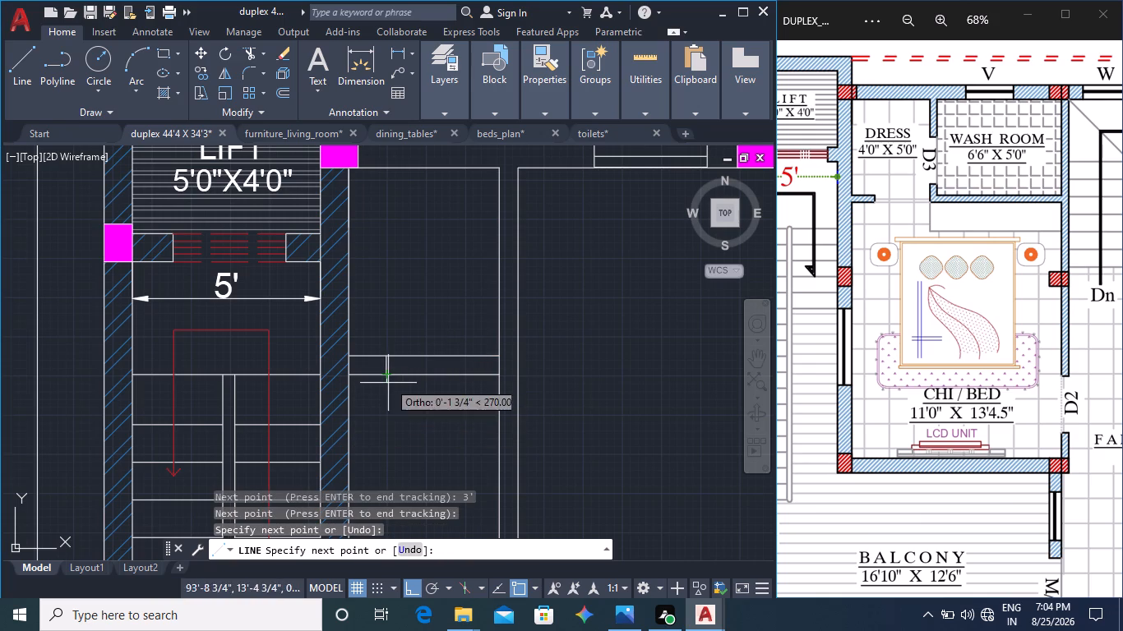
pyautogui.press('Escape')
# Trim the DRESS bottom wall lines between the closing line and the partition, and open the stair wall line inside the remaining stub.
pyautogui.write('TR')
pyautogui.press('Return')
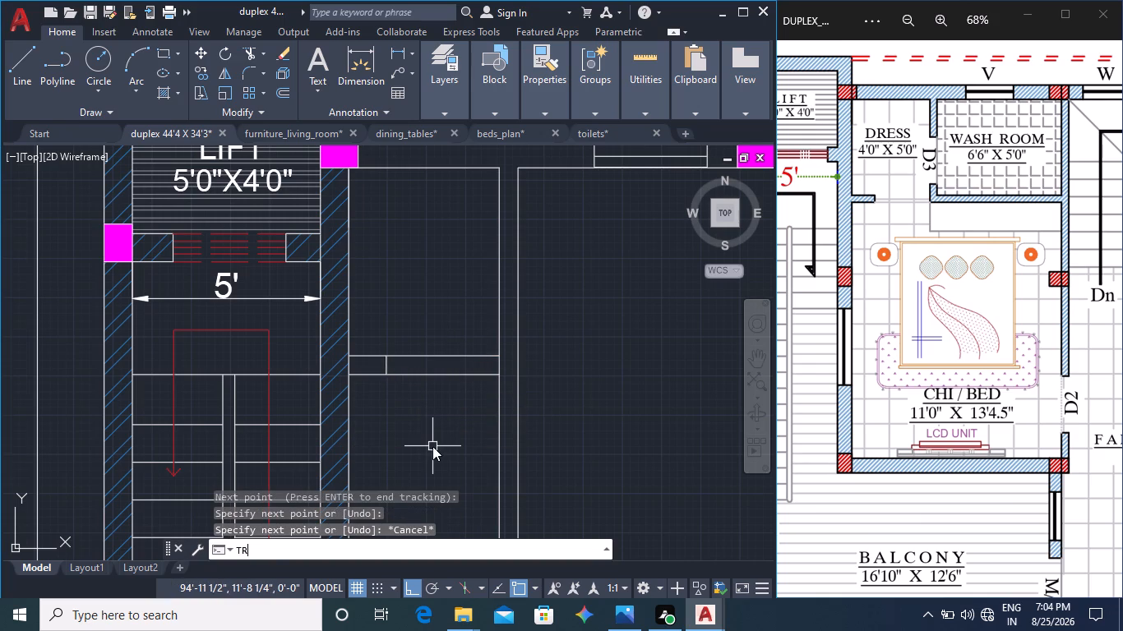
pyautogui.click(441, 454)
pyautogui.click(451, 251)
pyautogui.scroll(-1, 439, 399)
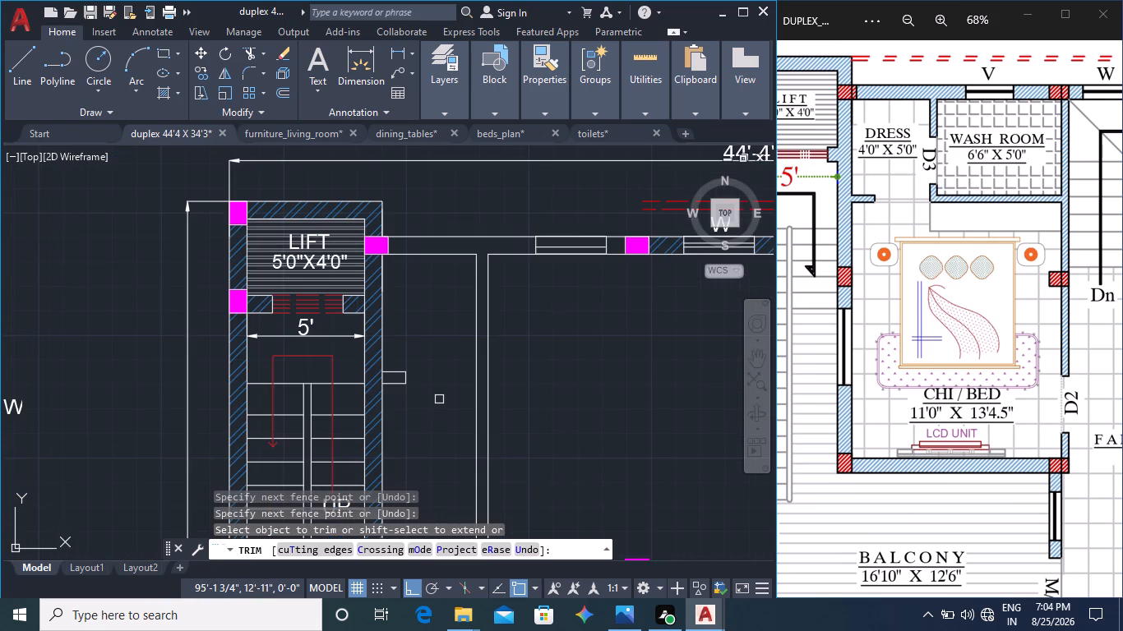
pyautogui.moveTo(430, 380); pyautogui.dragTo(429, 335, button='middle')
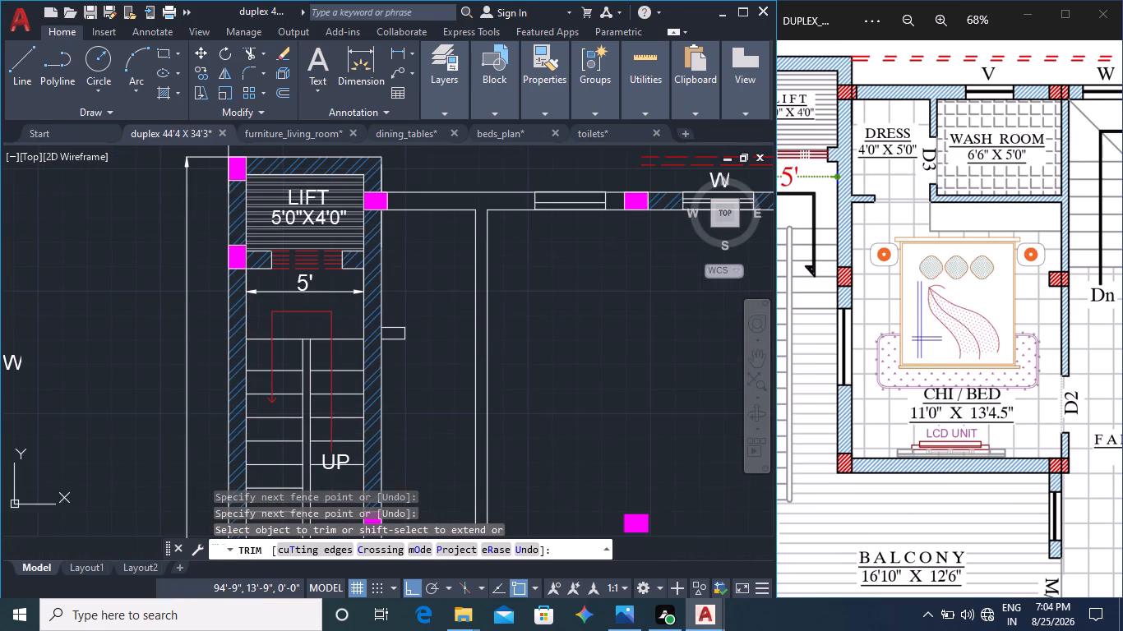
pyautogui.scroll(4, 385, 343)
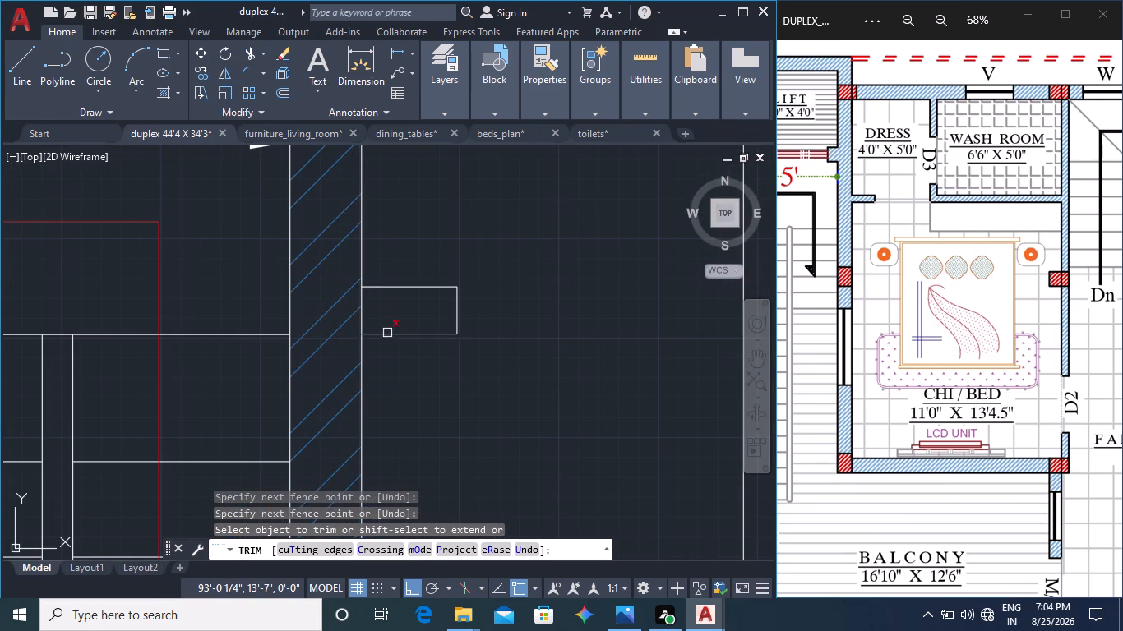
pyautogui.click(363, 319)
pyautogui.press('Escape')
pyautogui.press('Escape')
pyautogui.scroll(-2, 545, 398)
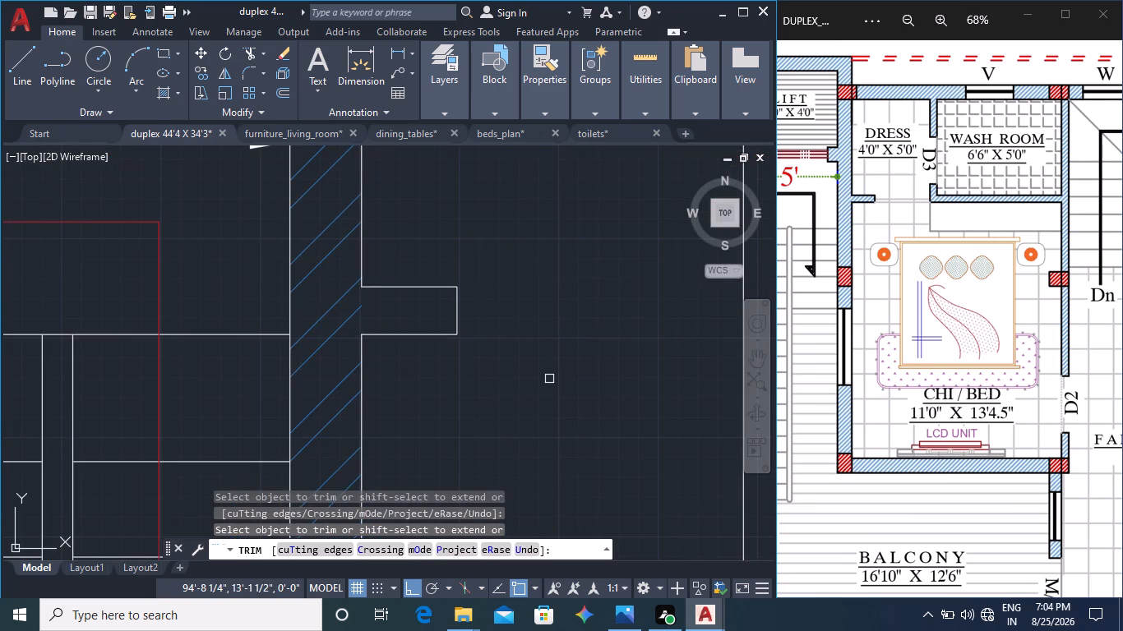
# Draw a line across the thickness of the DRESS partition, level with the lower edge of the wall stub.
pyautogui.moveTo(589, 427); pyautogui.dragTo(542, 379, button='middle')
pyautogui.scroll(-1, 559, 385)
pyautogui.moveTo(678, 449); pyautogui.dragTo(655, 395, button='middle')
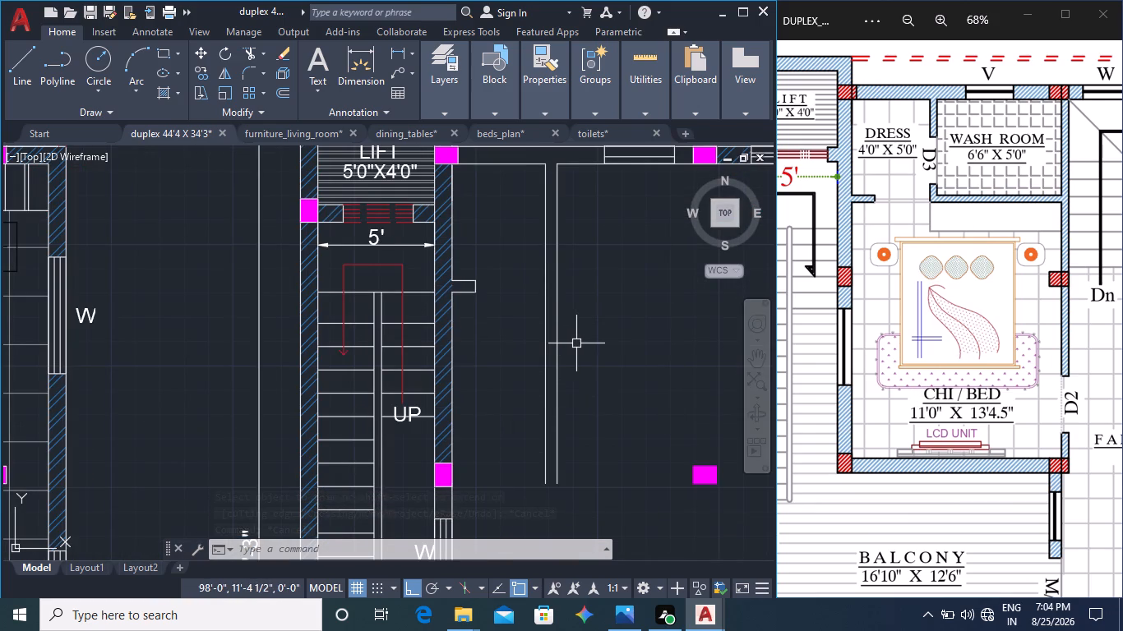
pyautogui.moveTo(610, 341); pyautogui.dragTo(581, 373, button='middle')
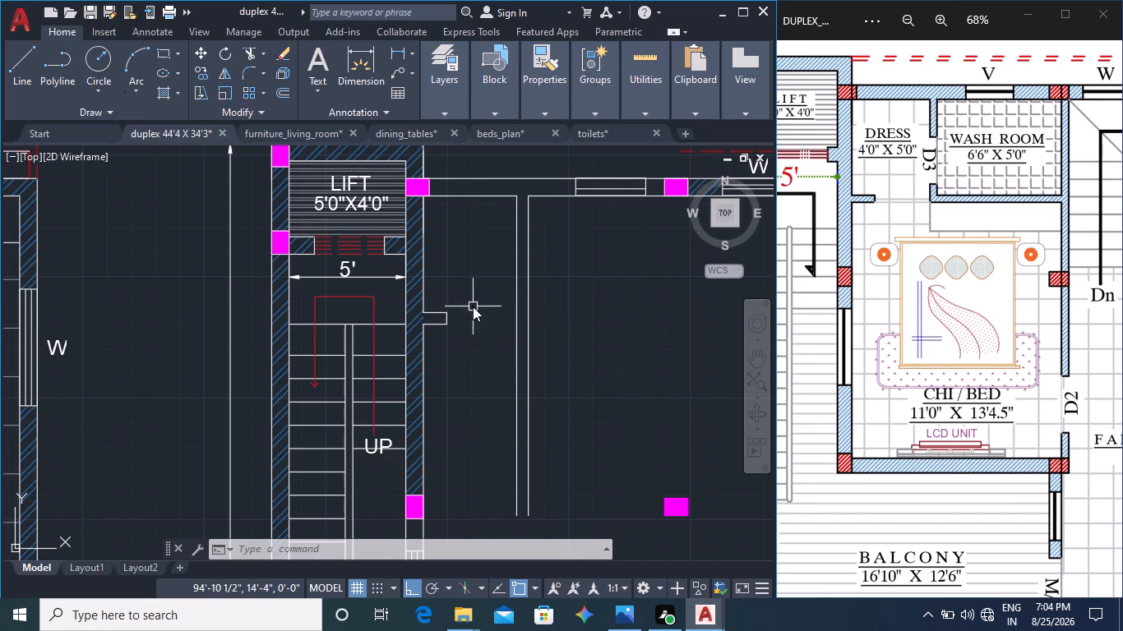
pyautogui.click(19, 70)
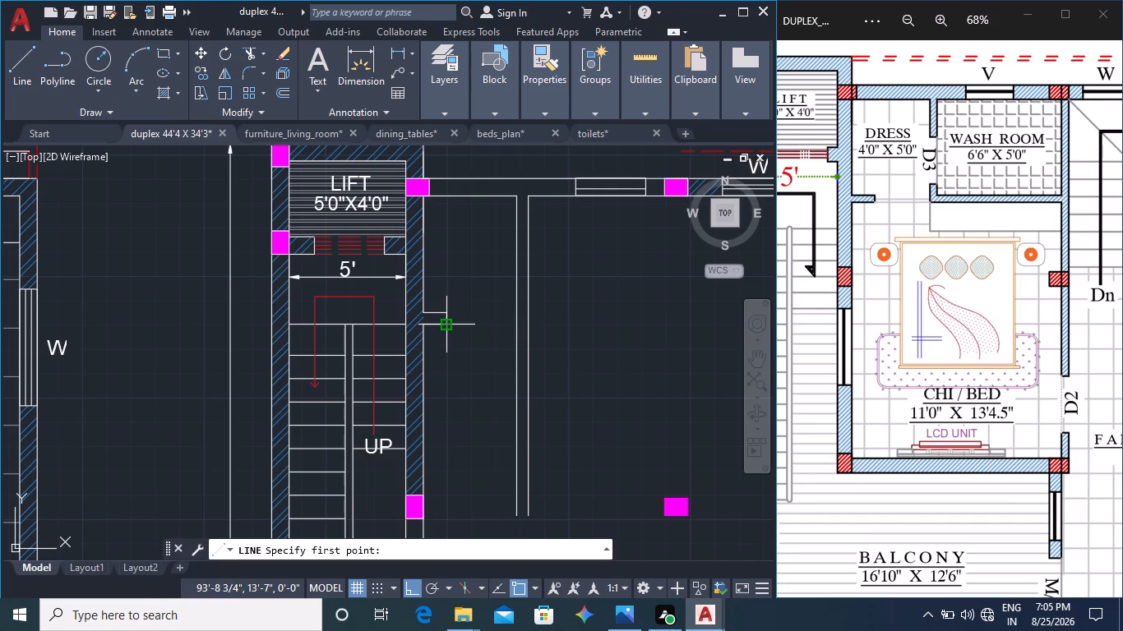
pyautogui.click(515, 321)
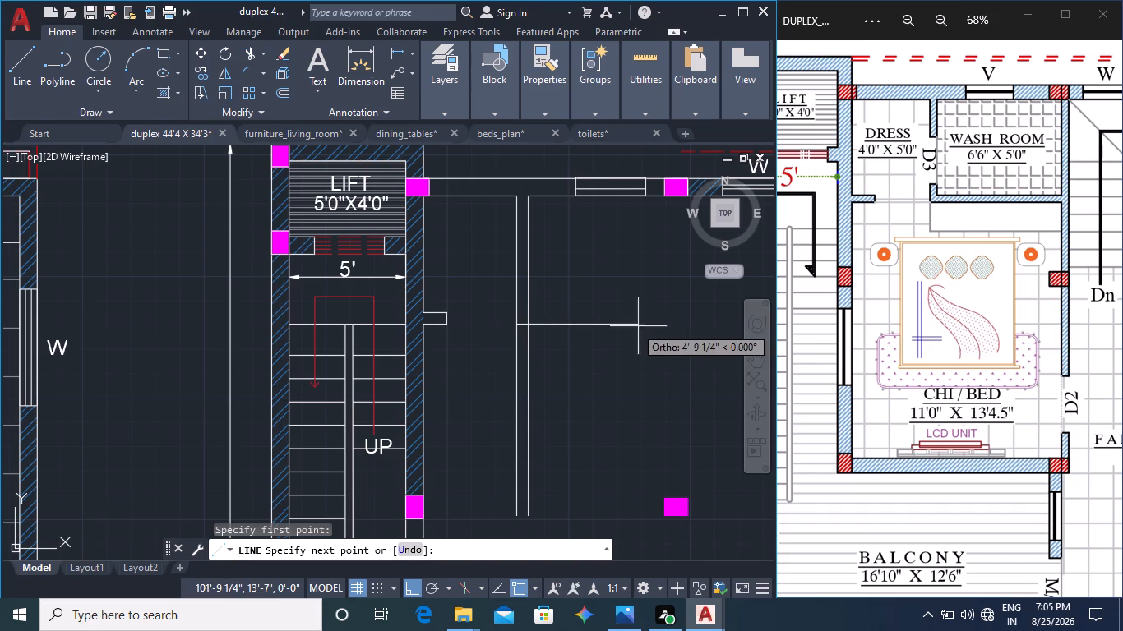
pyautogui.moveTo(654, 326); pyautogui.dragTo(472, 330, button='middle')
pyautogui.scroll(3, 354, 335)
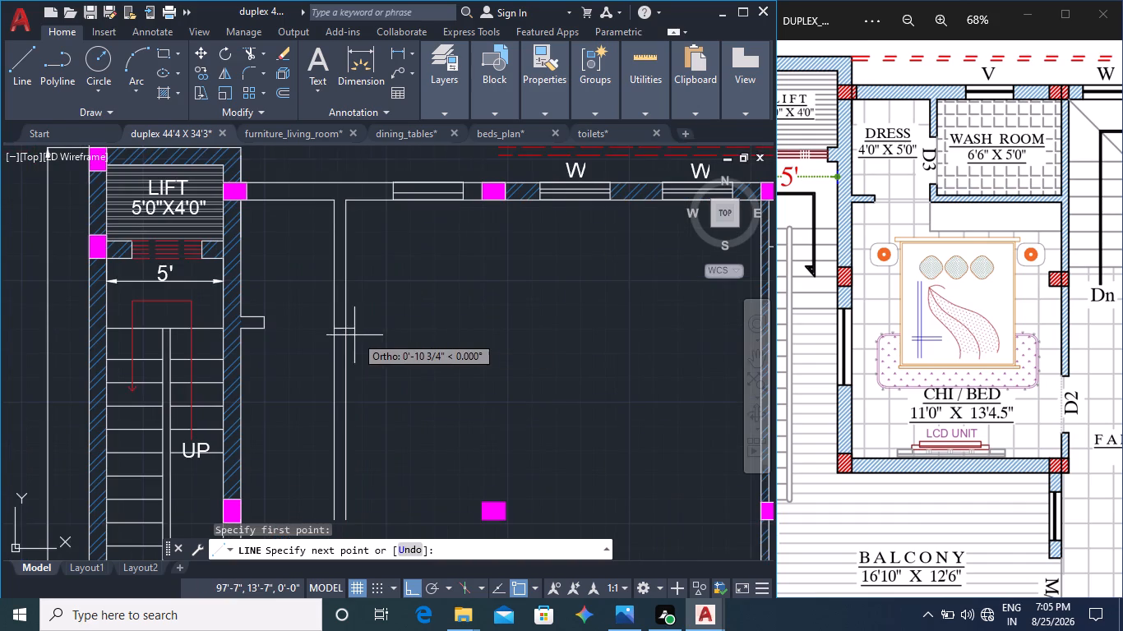
pyautogui.click(330, 317)
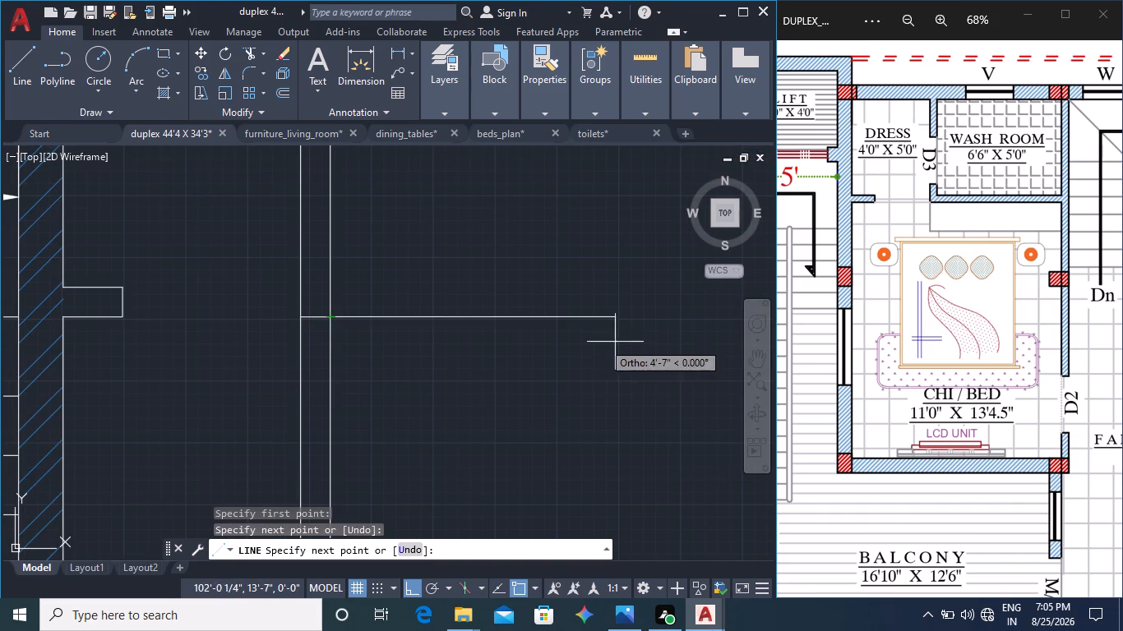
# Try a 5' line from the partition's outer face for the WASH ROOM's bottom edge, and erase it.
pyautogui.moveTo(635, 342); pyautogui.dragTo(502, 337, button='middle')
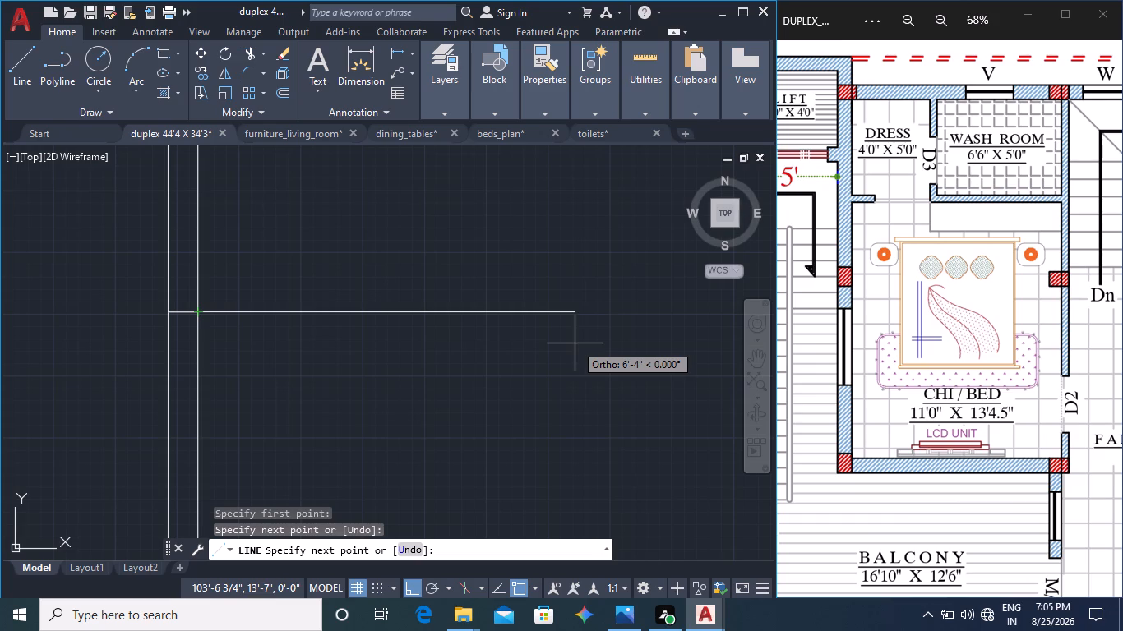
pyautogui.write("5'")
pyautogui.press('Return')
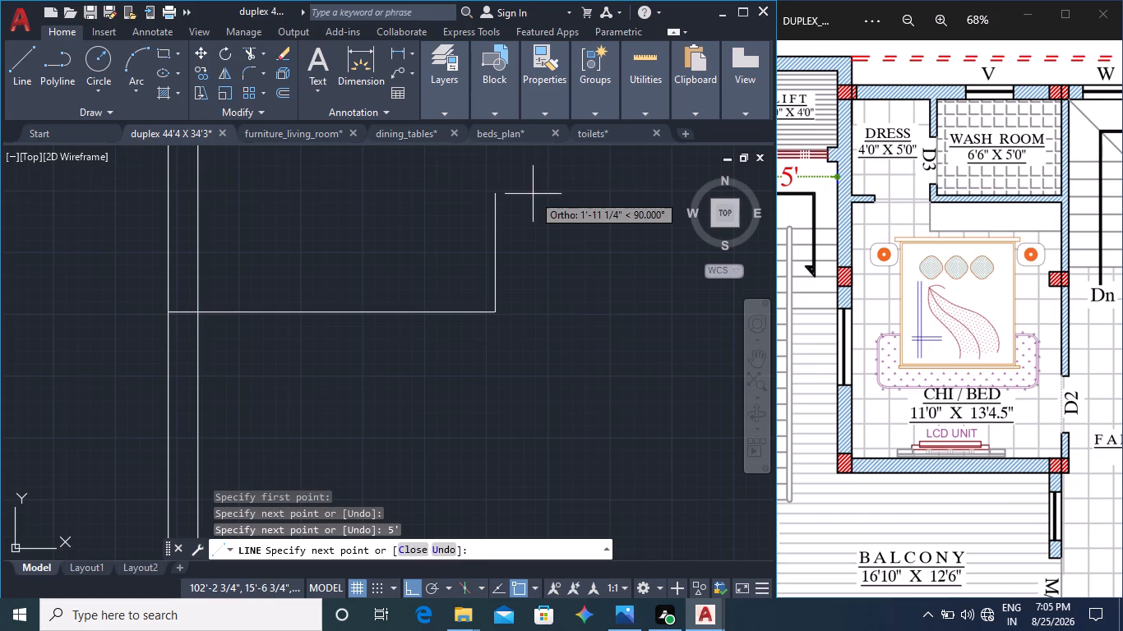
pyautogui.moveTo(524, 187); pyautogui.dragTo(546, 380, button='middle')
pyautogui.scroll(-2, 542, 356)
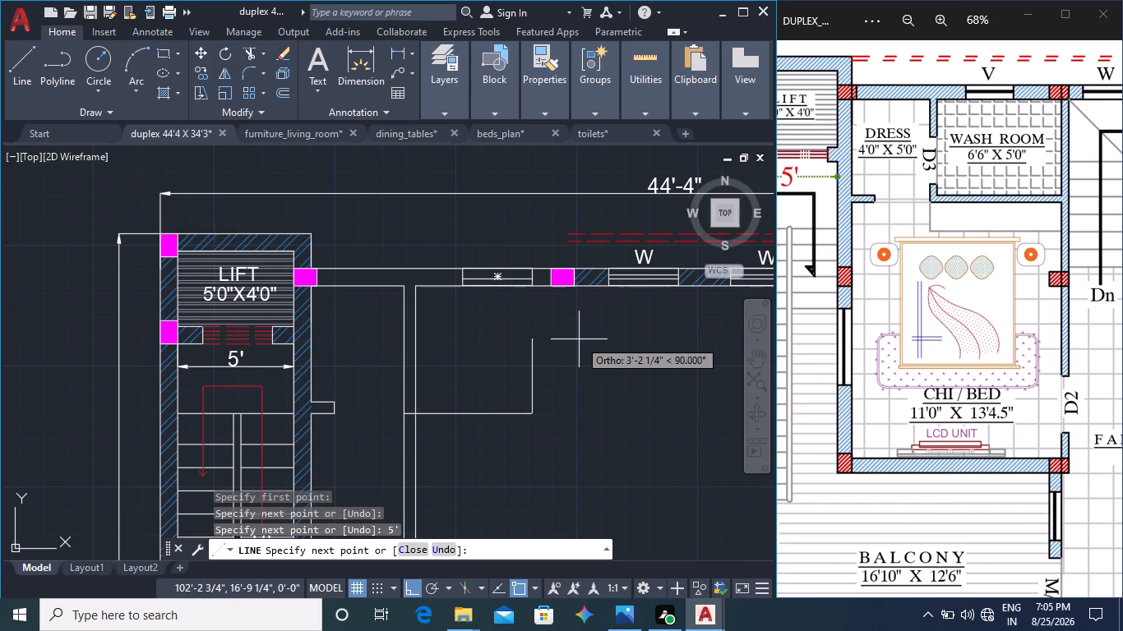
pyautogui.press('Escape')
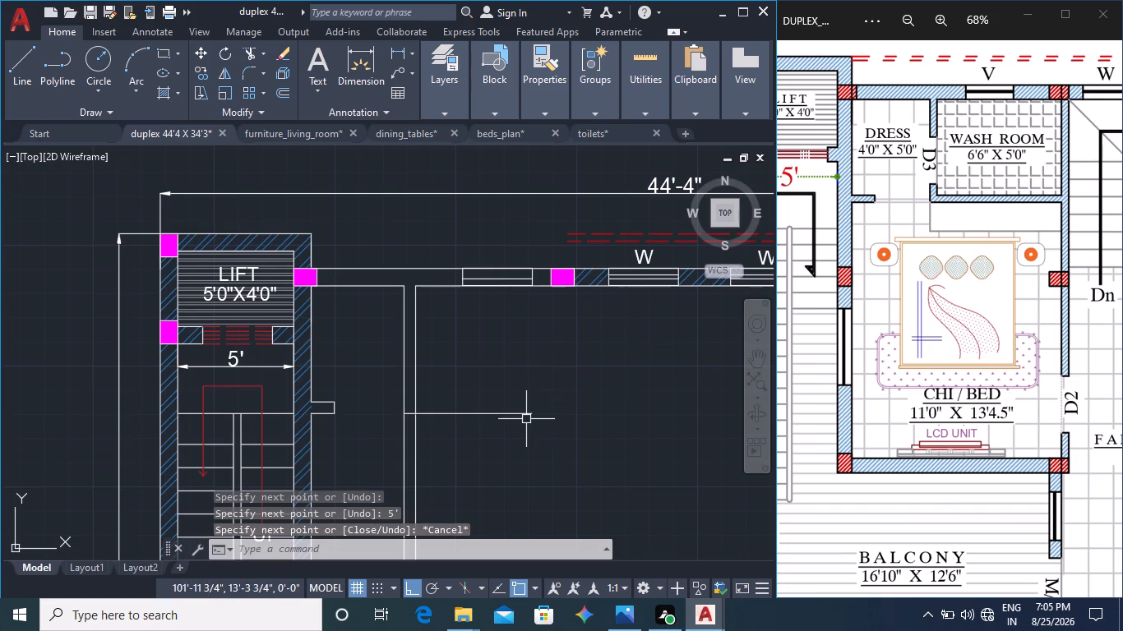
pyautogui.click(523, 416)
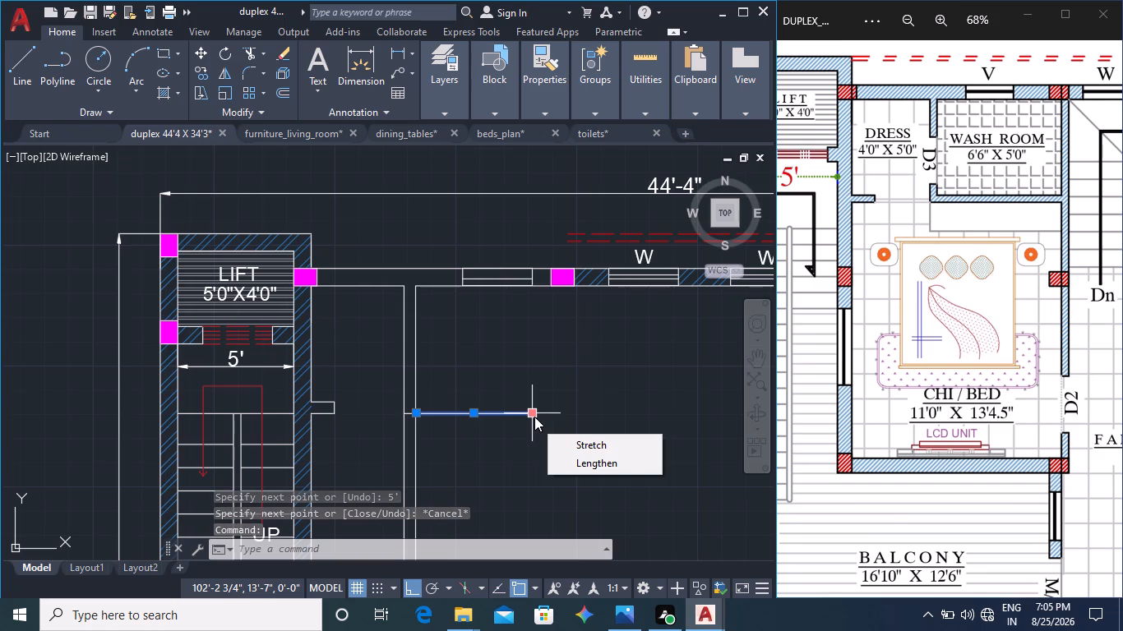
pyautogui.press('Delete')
# Draw the WASH ROOM's bottom line 6'6" from the partition's outer face and continue it up to the top wall's inner face.
pyautogui.scroll(3, 434, 408)
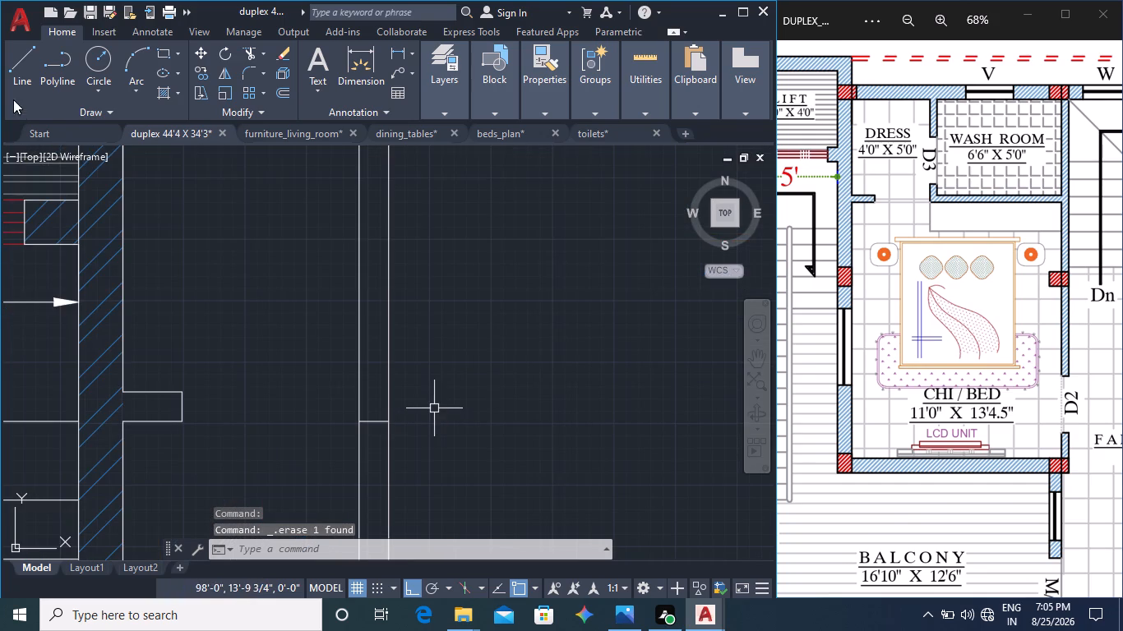
pyautogui.click(9, 72)
pyautogui.click(387, 421)
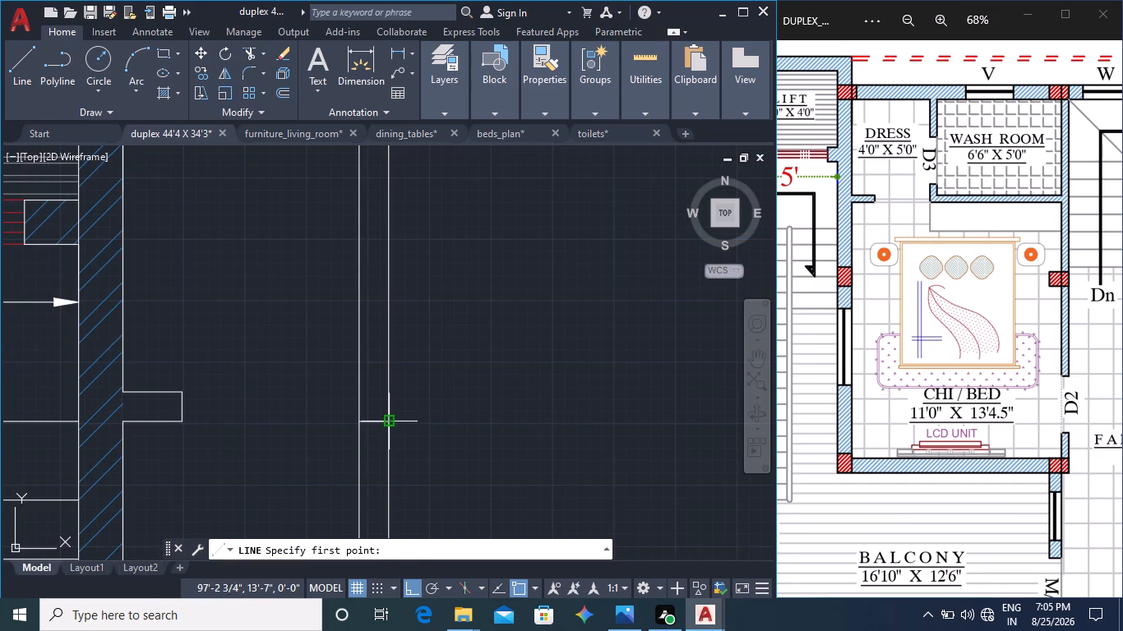
pyautogui.write('6\'6"')
pyautogui.press('Return')
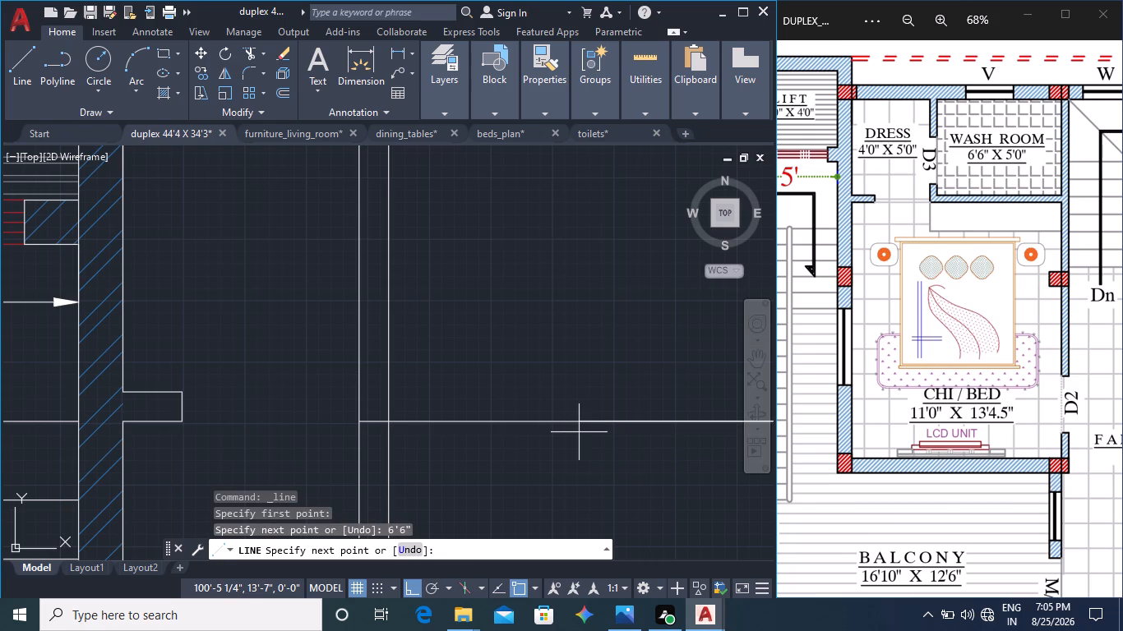
pyautogui.moveTo(612, 440); pyautogui.dragTo(335, 447, button='middle')
pyautogui.scroll(-3, 451, 428)
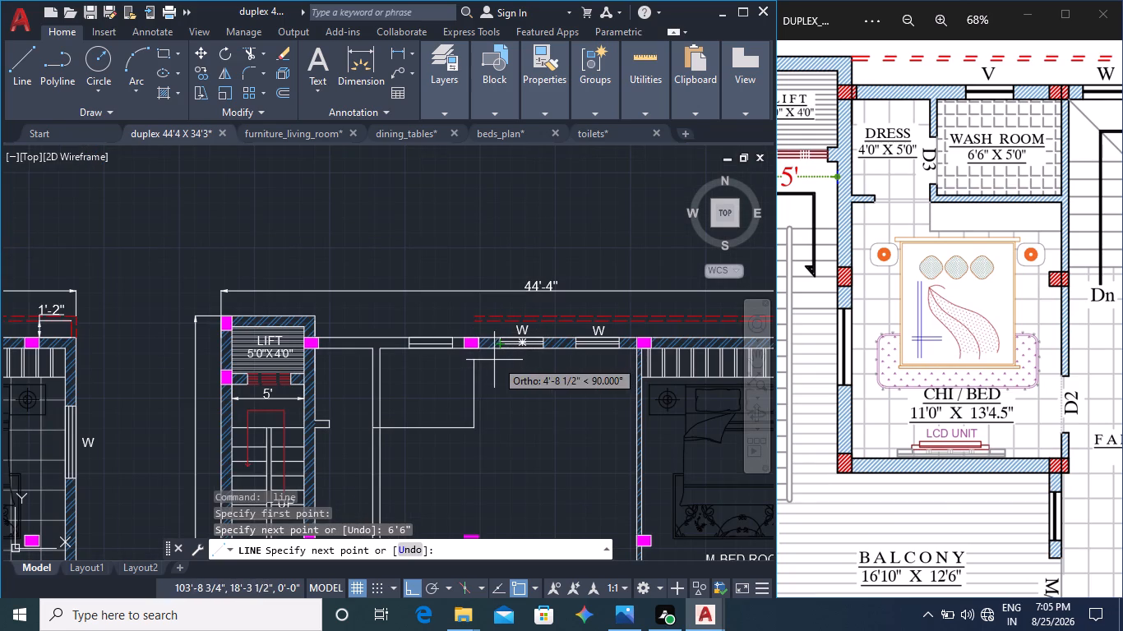
pyautogui.scroll(3, 468, 359)
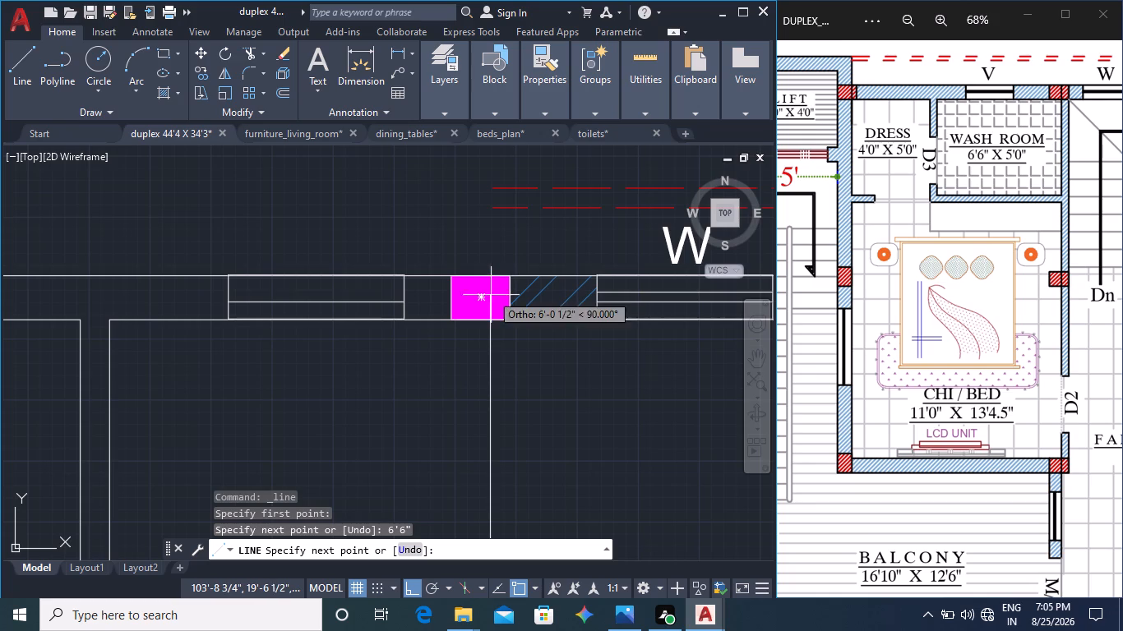
pyautogui.click(493, 321)
pyautogui.press('Escape')
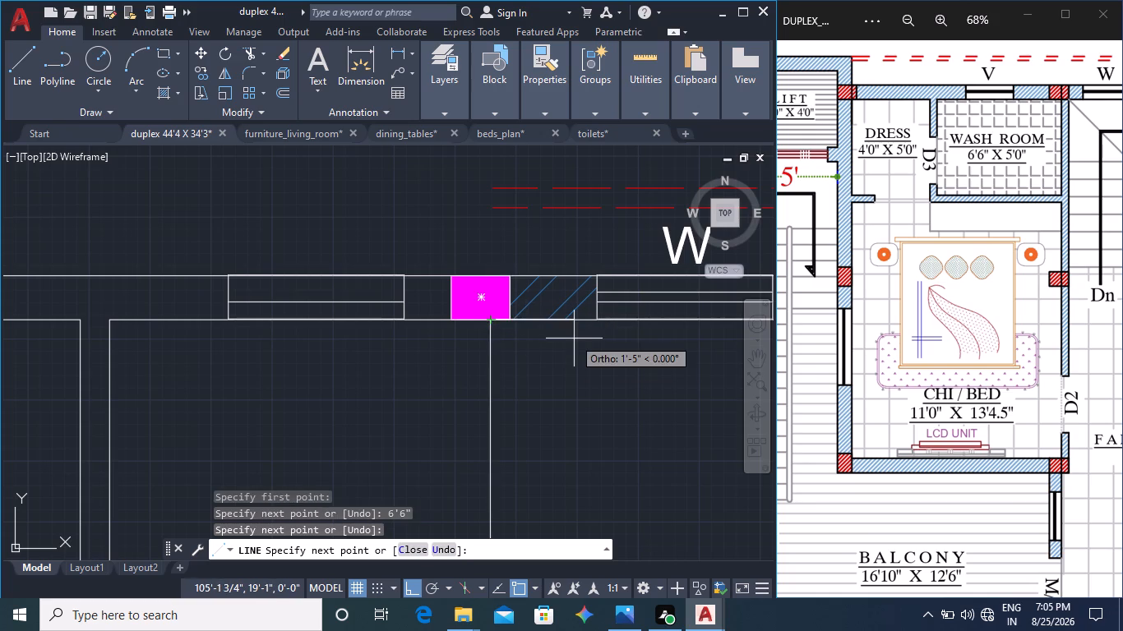
# Offset the WASH ROOM's new vertical side line 4" outward, away from the partition, to give that wall its thickness.
pyautogui.moveTo(552, 434); pyautogui.dragTo(534, 302, button='middle')
pyautogui.click(476, 381)
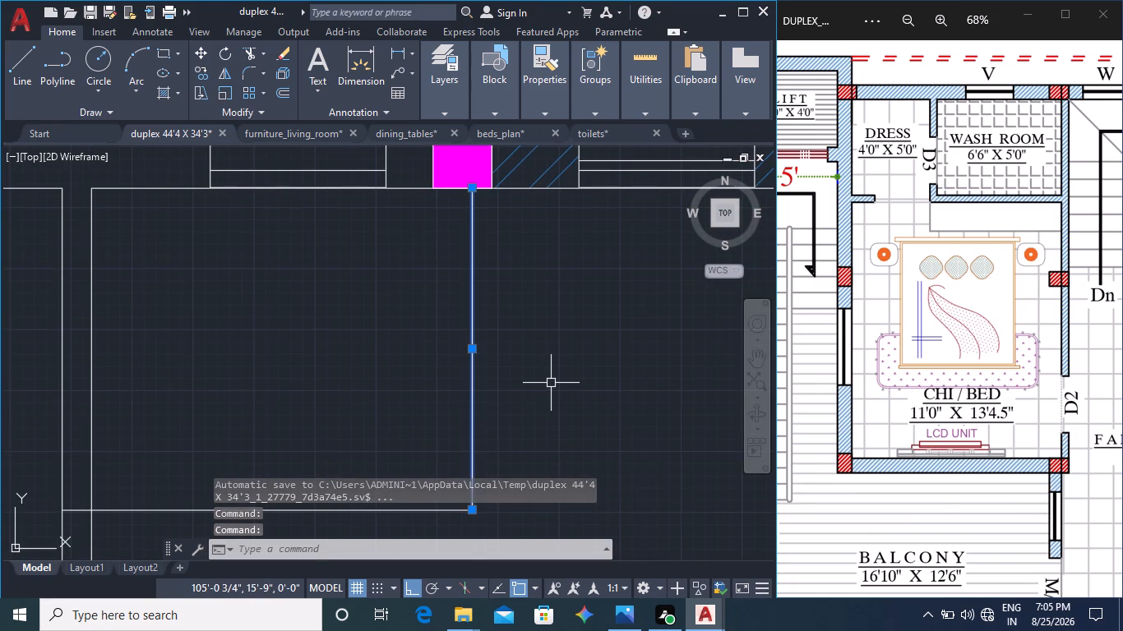
pyautogui.press('o')
pyautogui.press('Return')
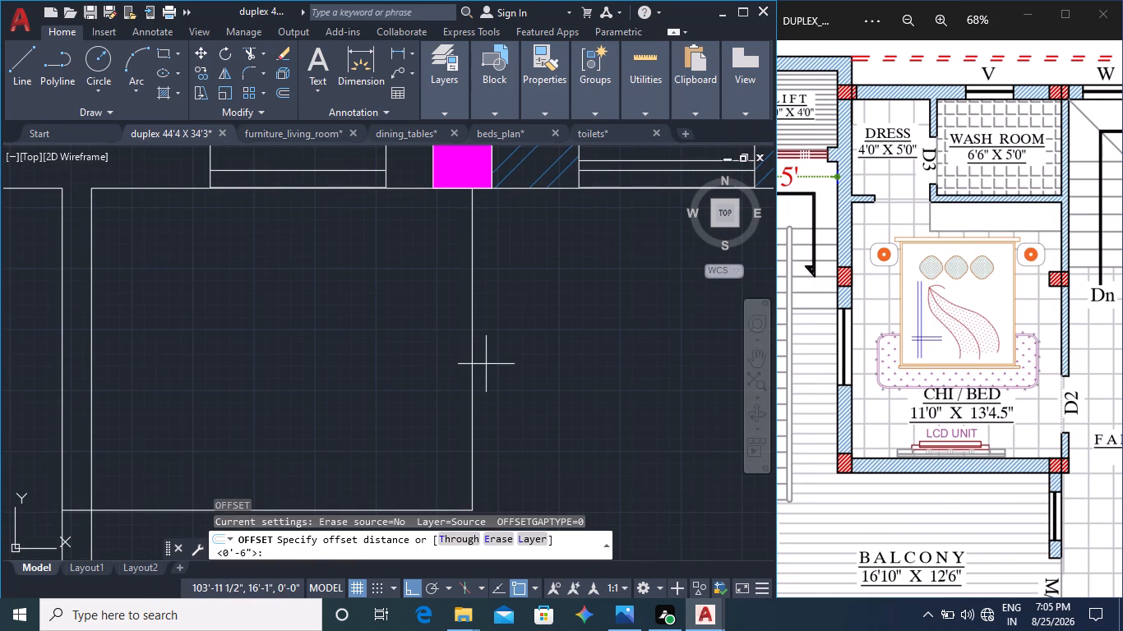
pyautogui.click(474, 369)
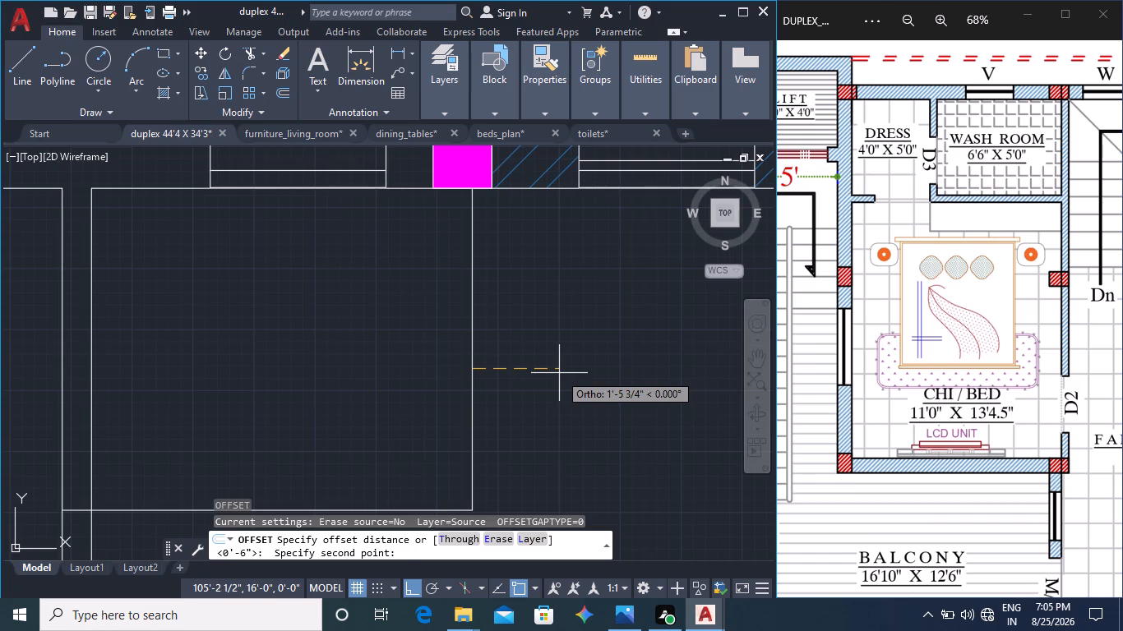
pyautogui.press('4')
pyautogui.hotkey('shift', '"')
pyautogui.press('Return')
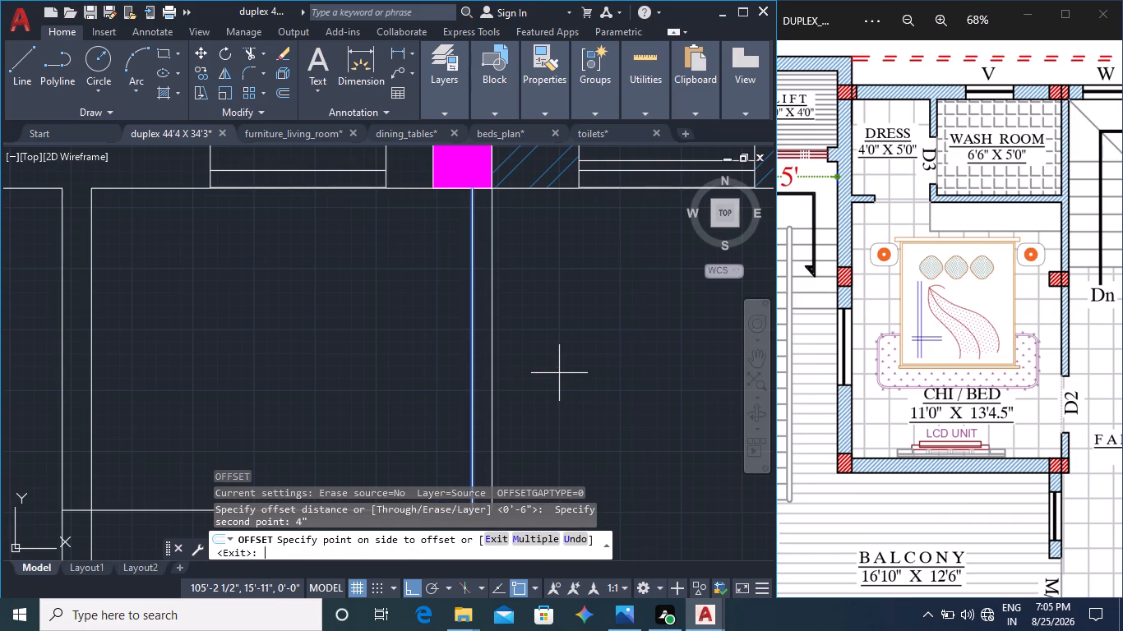
pyautogui.click(538, 389)
pyautogui.moveTo(580, 394); pyautogui.dragTo(554, 352, button='middle')
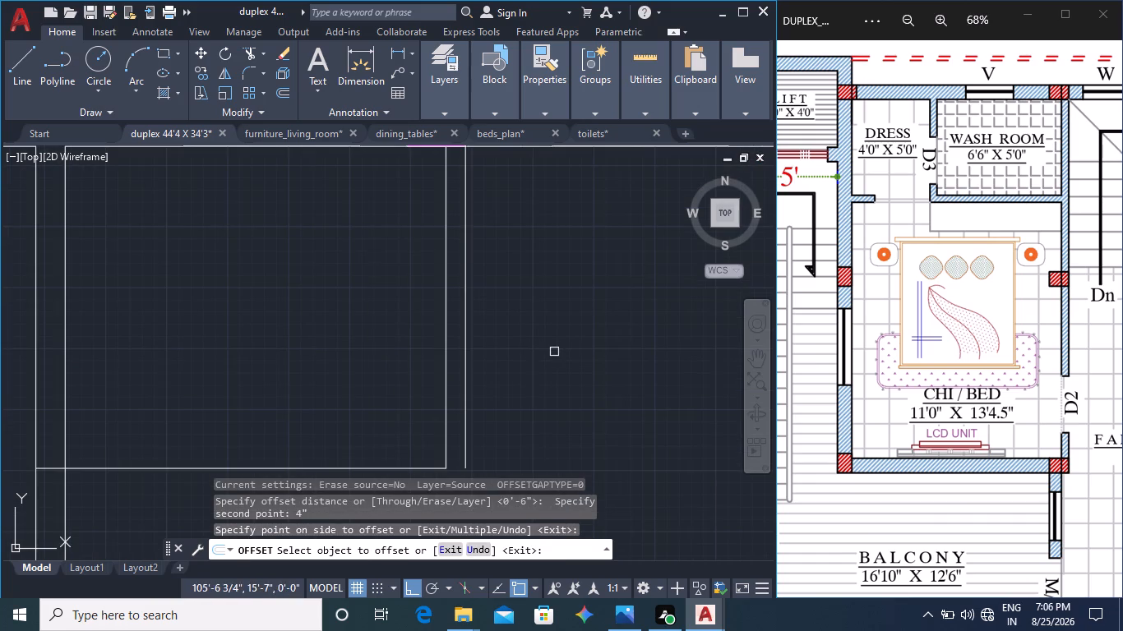
# Offset the WASH ROOM's bottom line 4" downward to give that wall its thickness.
pyautogui.moveTo(557, 372); pyautogui.dragTo(553, 434, button='middle')
pyautogui.scroll(-1, 555, 412)
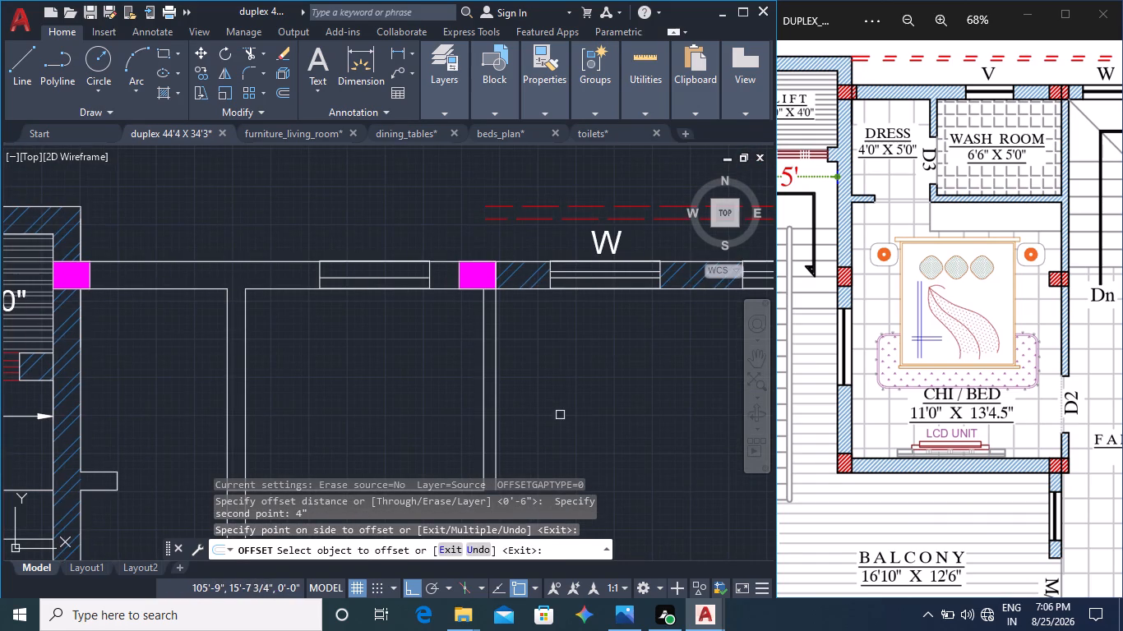
pyautogui.moveTo(595, 394); pyautogui.dragTo(566, 337, button='middle')
pyautogui.moveTo(580, 408); pyautogui.dragTo(584, 355, button='middle')
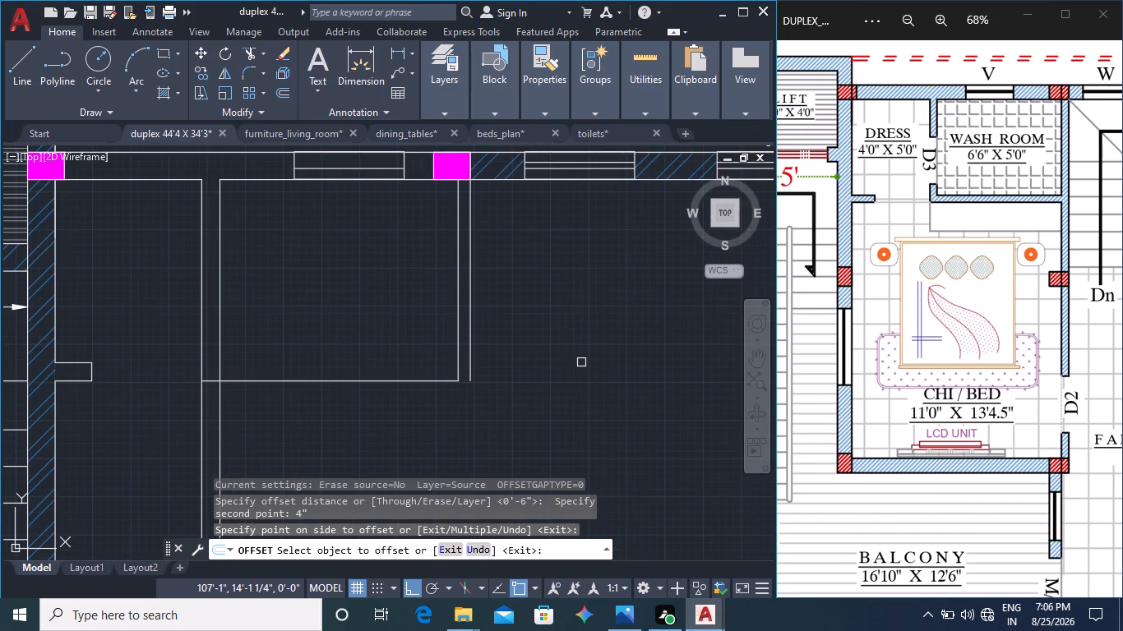
pyautogui.moveTo(561, 380); pyautogui.dragTo(580, 345, button='middle')
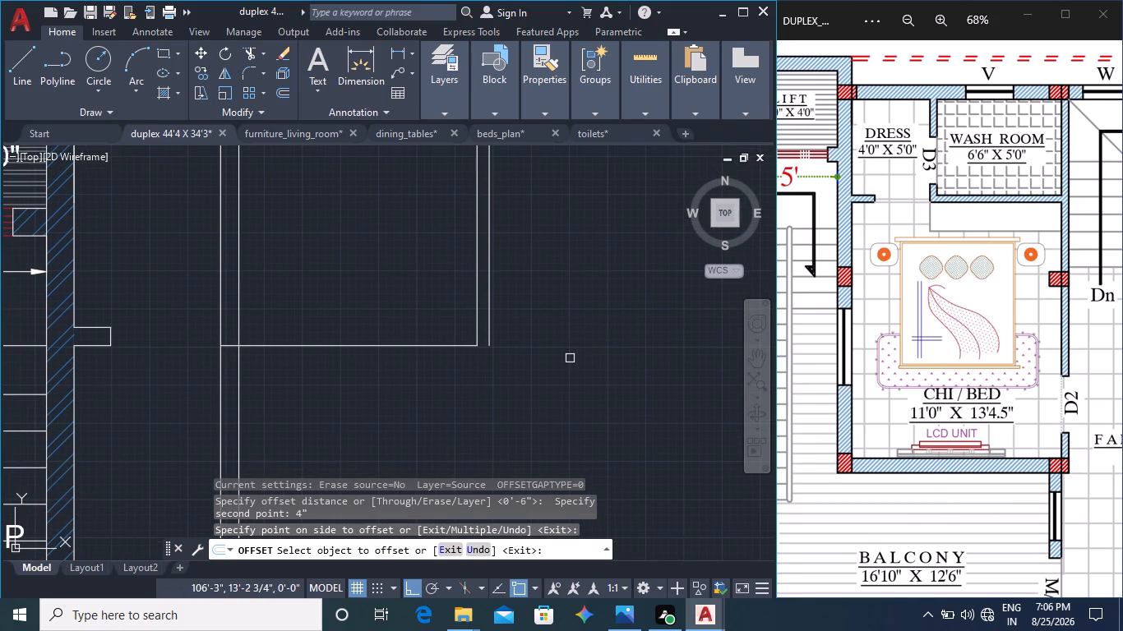
pyautogui.click(353, 346)
pyautogui.click(375, 410)
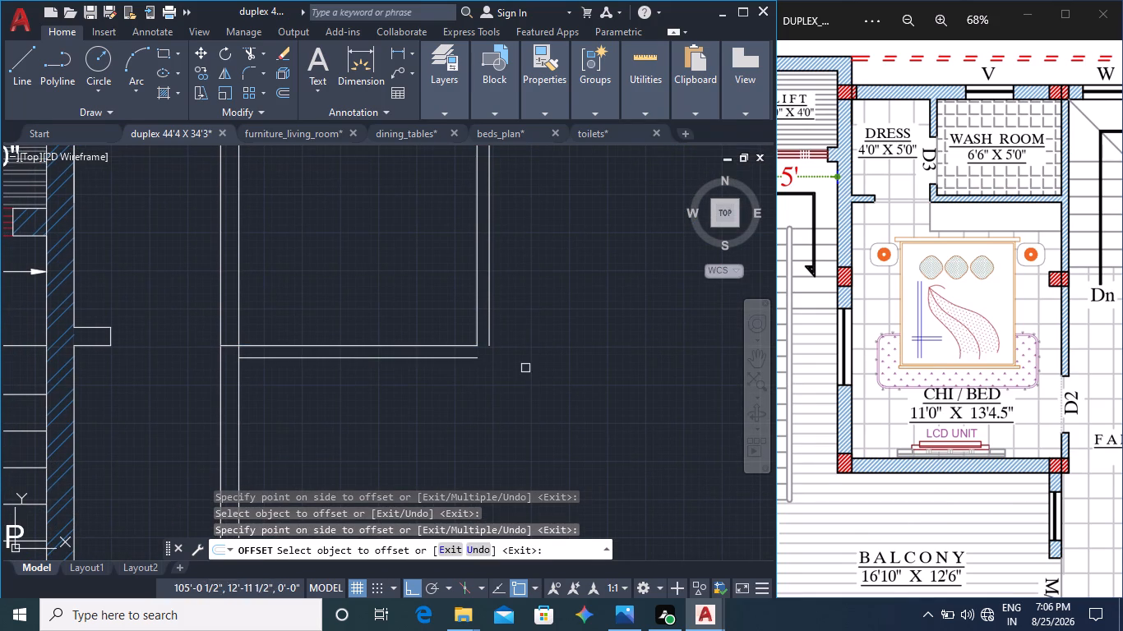
# Examine the CHI/BED side wall and D2 door opening in the reference layout against the third floor plan.
pyautogui.moveTo(525, 394); pyautogui.dragTo(530, 327, button='middle')
pyautogui.scroll(-2, 527, 359)
pyautogui.middleClick(915, 380)
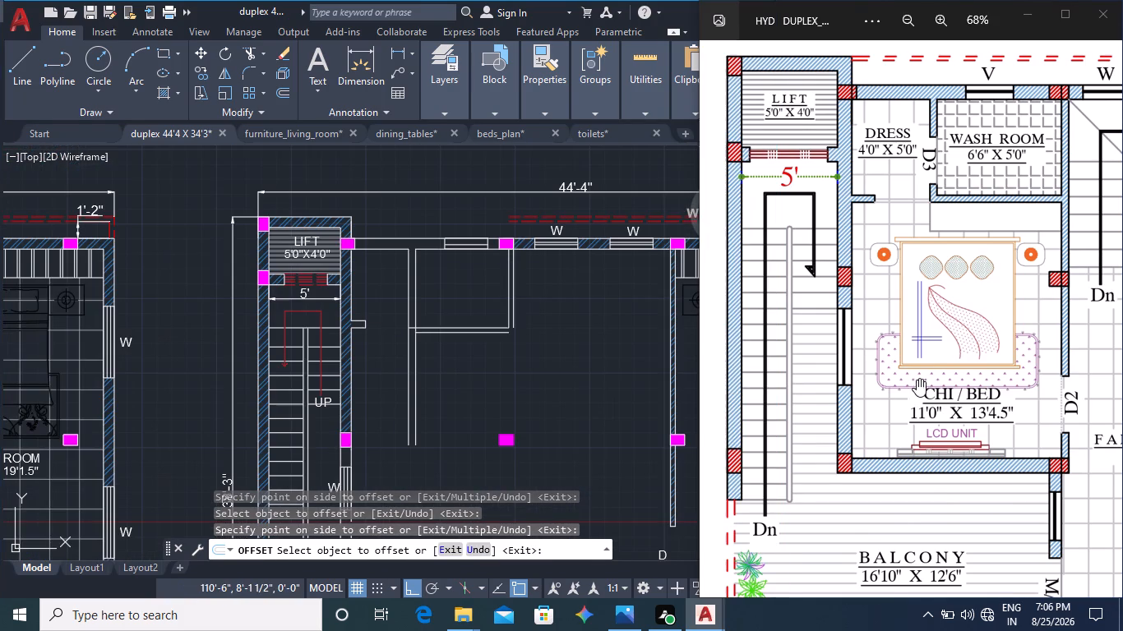
pyautogui.moveTo(913, 379); pyautogui.dragTo(831, 379, button='middle')
pyautogui.moveTo(903, 385); pyautogui.dragTo(828, 379, button='middle')
pyautogui.moveTo(840, 380); pyautogui.dragTo(807, 380, button='middle')
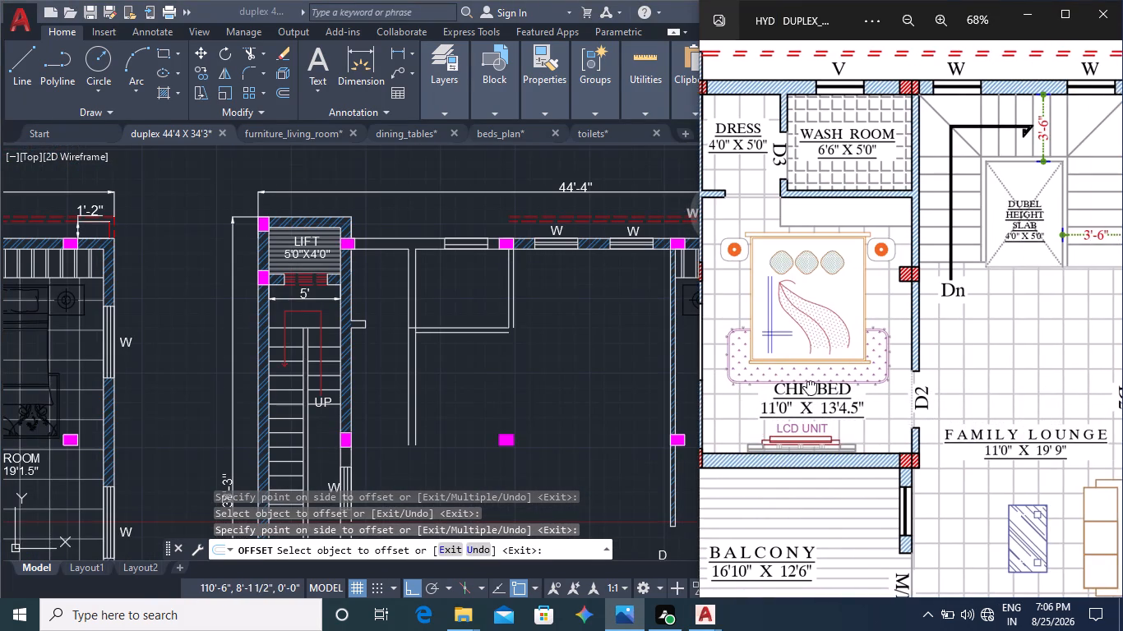
pyautogui.moveTo(807, 380); pyautogui.dragTo(857, 371, button='middle')
pyautogui.middleClick(565, 390)
pyautogui.moveTo(560, 402); pyautogui.dragTo(481, 367, button='middle')
pyautogui.moveTo(506, 385); pyautogui.dragTo(477, 358, button='middle')
pyautogui.scroll(-1, 473, 358)
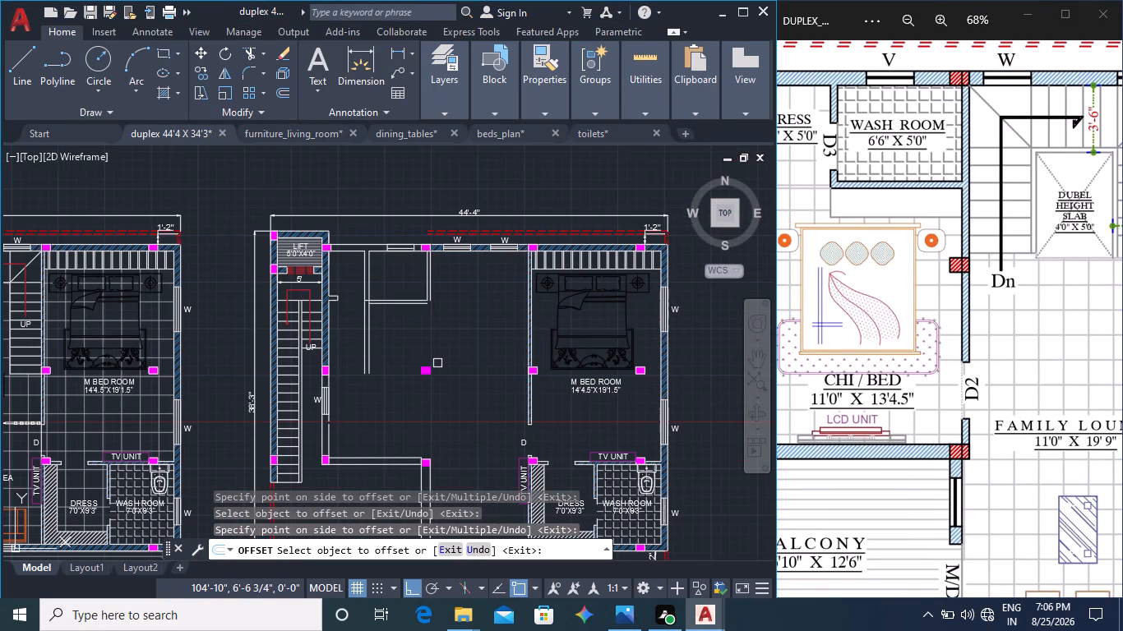
pyautogui.middleClick(927, 350)
pyautogui.moveTo(850, 349); pyautogui.dragTo(919, 348, button='middle')
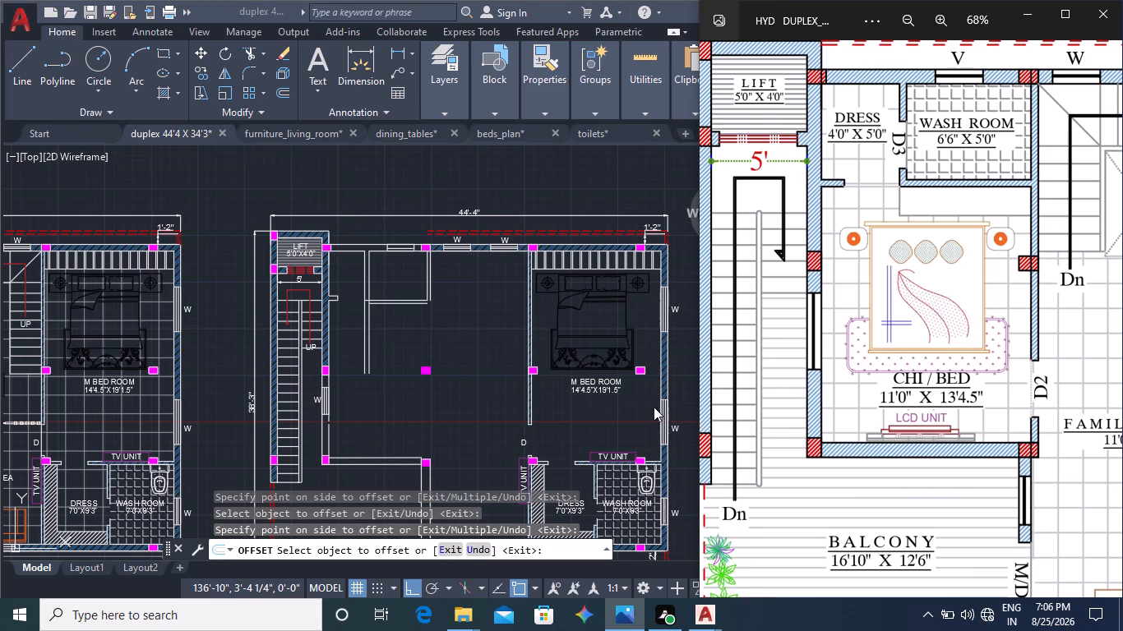
pyautogui.moveTo(461, 416); pyautogui.dragTo(491, 367, button='middle')
pyautogui.moveTo(463, 386); pyautogui.dragTo(478, 340, button='middle')
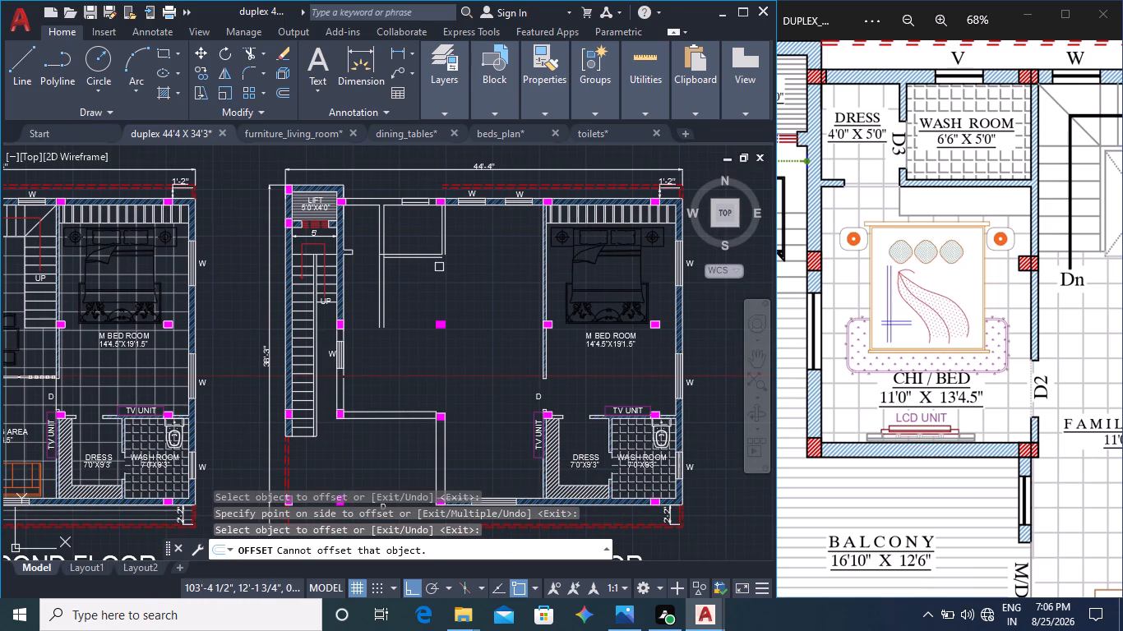
pyautogui.scroll(1, 432, 266)
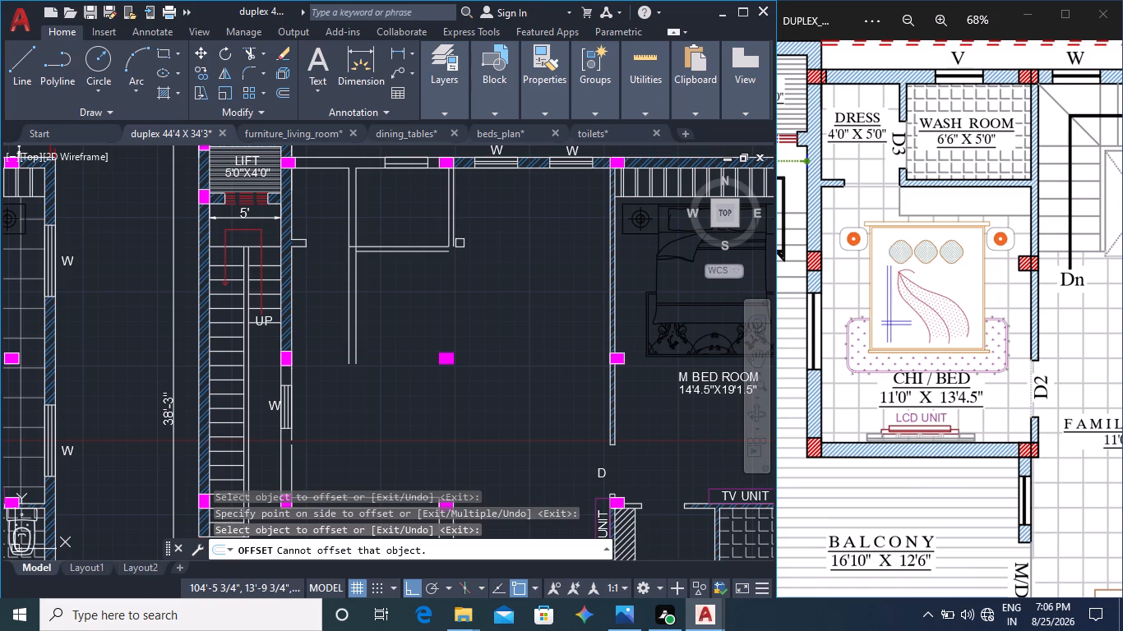
pyautogui.press('Escape')
pyautogui.press('Escape')
# Stretch the WASH ROOM's outer vertical wall line down to the upper outer corner of the column at the CHI/BED's bottom wall.
pyautogui.click(460, 242)
pyautogui.click(454, 247)
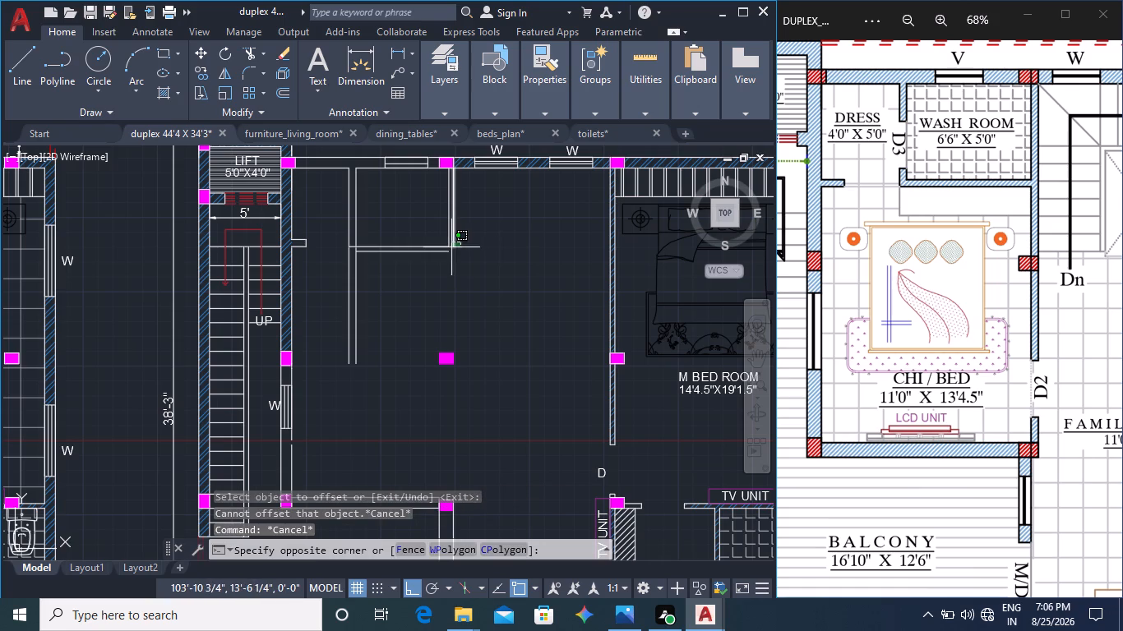
pyautogui.click(455, 247)
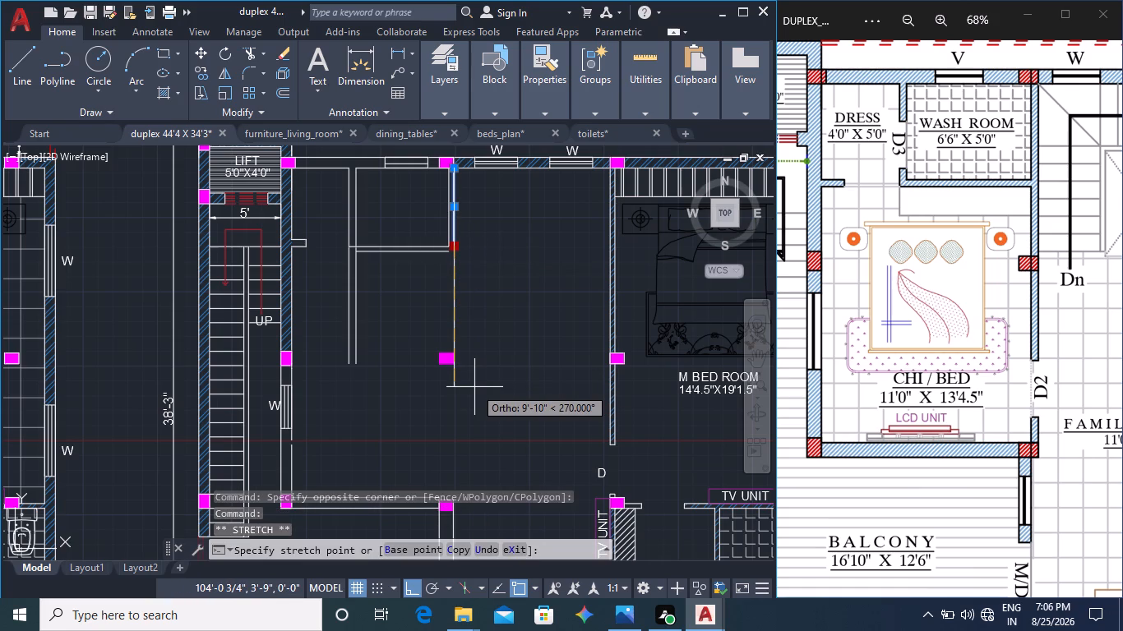
pyautogui.moveTo(474, 425); pyautogui.dragTo(474, 333, button='middle')
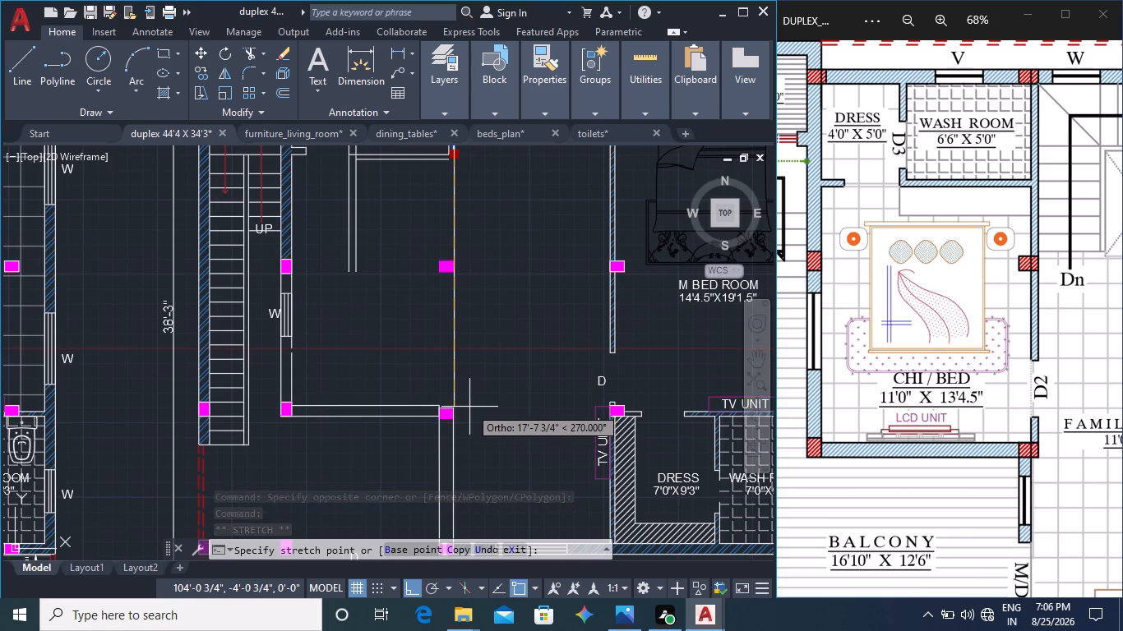
pyautogui.scroll(3, 469, 407)
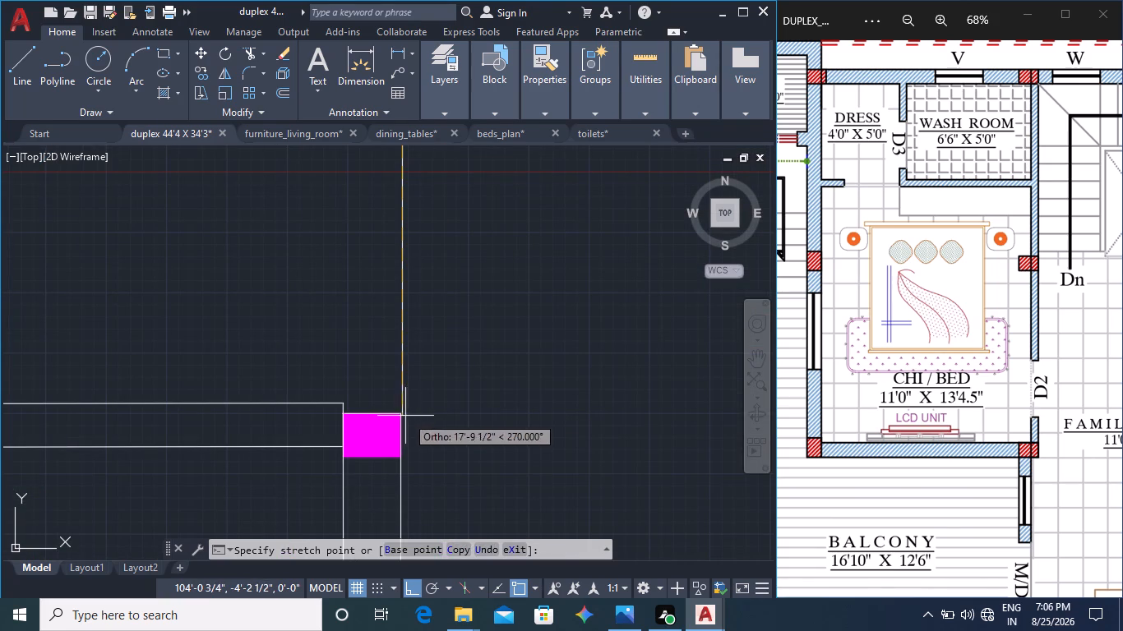
pyautogui.click(404, 416)
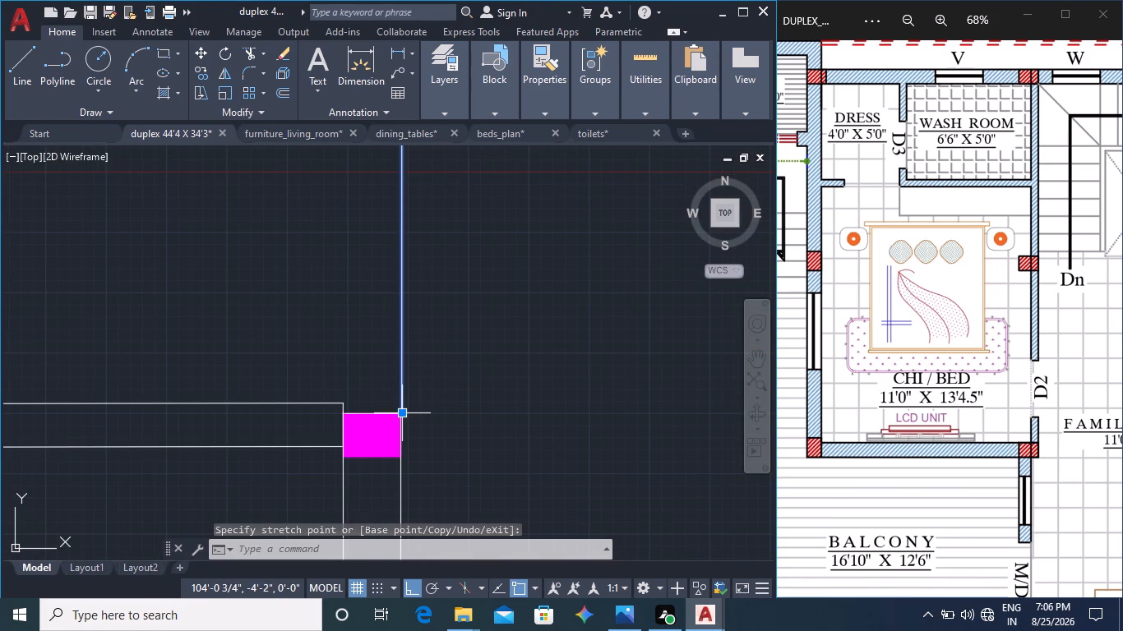
# Pull the extended line's lower end back up 4' to leave the D2 door opening.
pyautogui.click(404, 416)
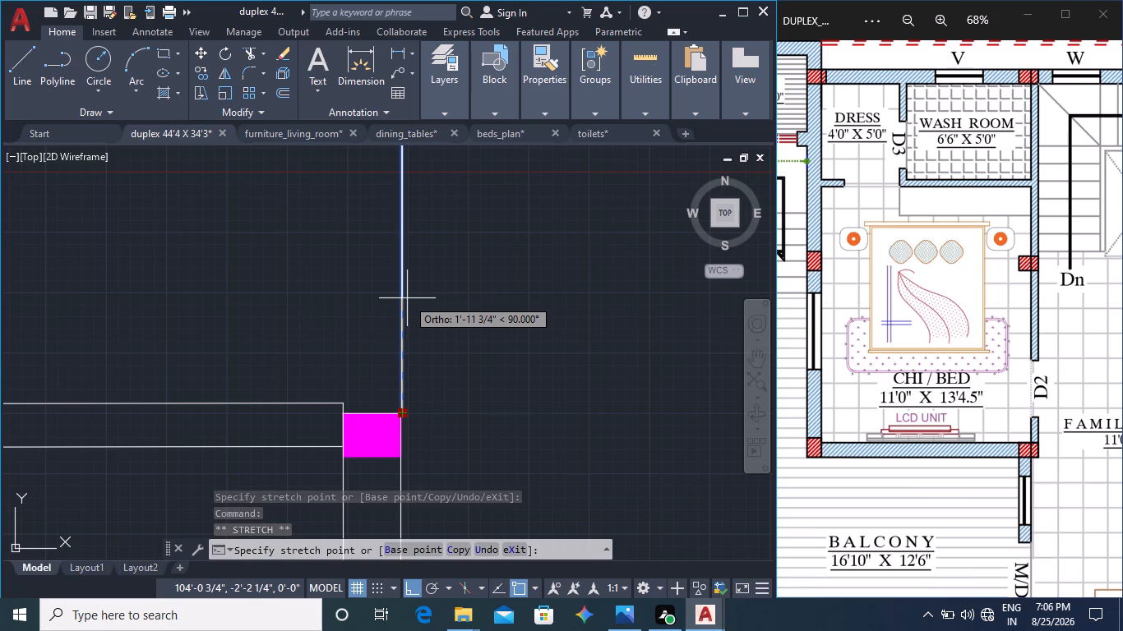
pyautogui.press('4')
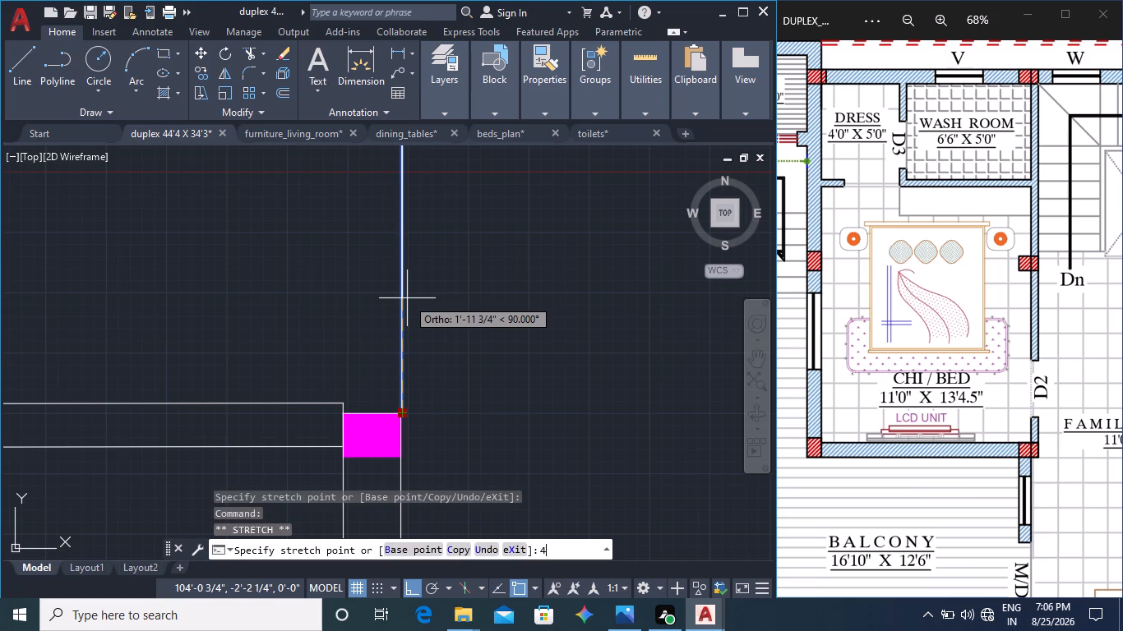
pyautogui.press("'")
pyautogui.press('Return')
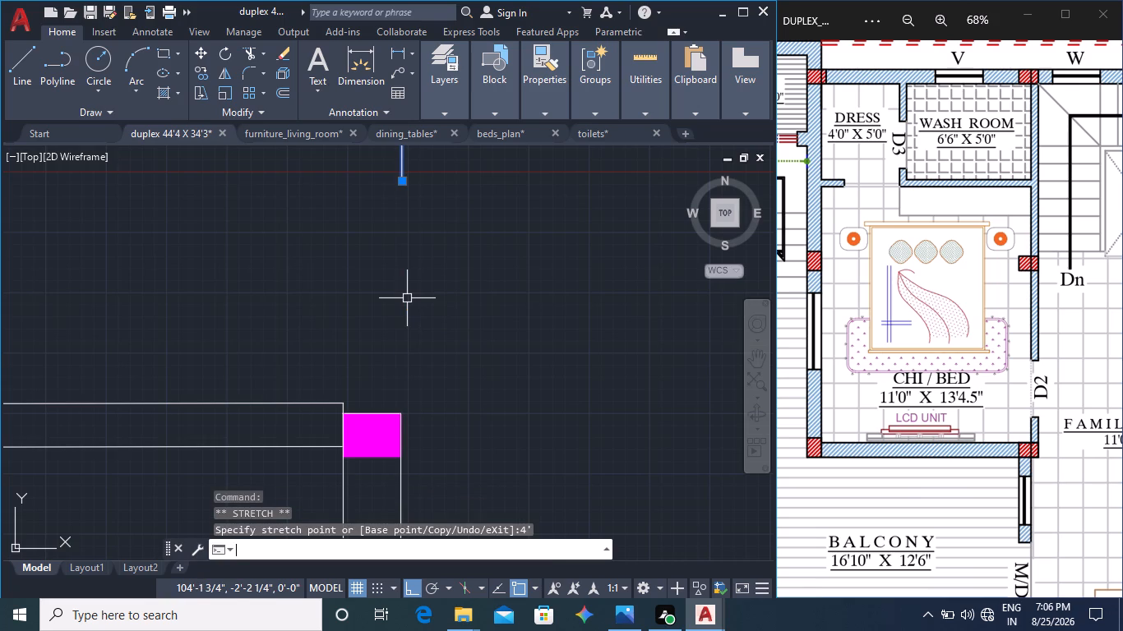
# Draw a 4" line inward from the shortened wall line's lower end to close the wall at the door opening.
pyautogui.moveTo(405, 221); pyautogui.dragTo(472, 385, button='middle')
pyautogui.click(20, 70)
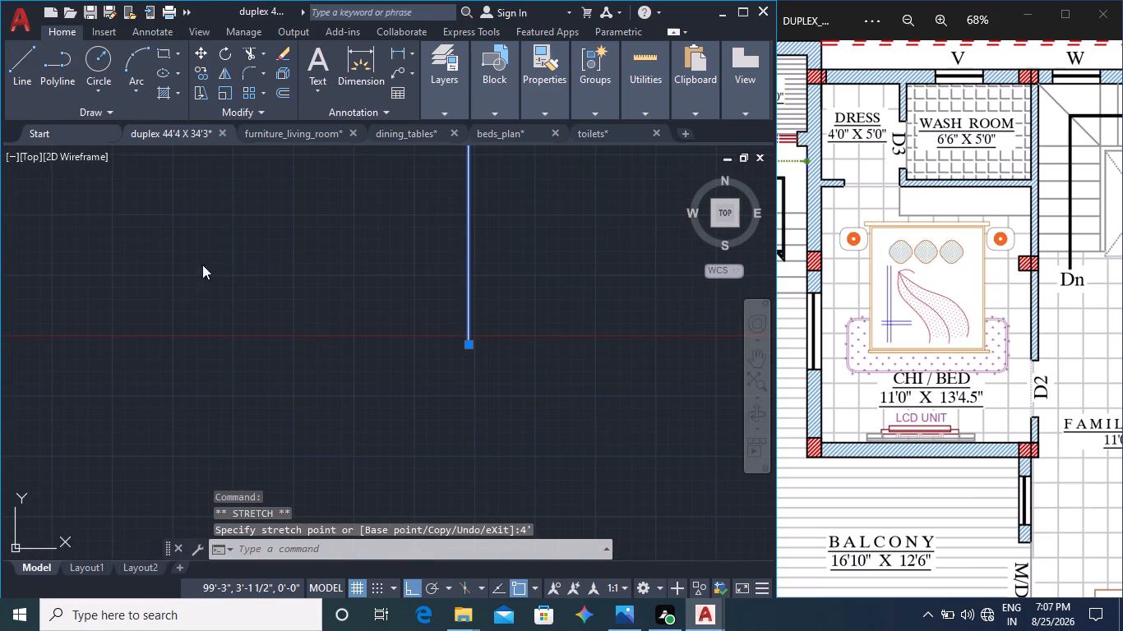
pyautogui.click(471, 348)
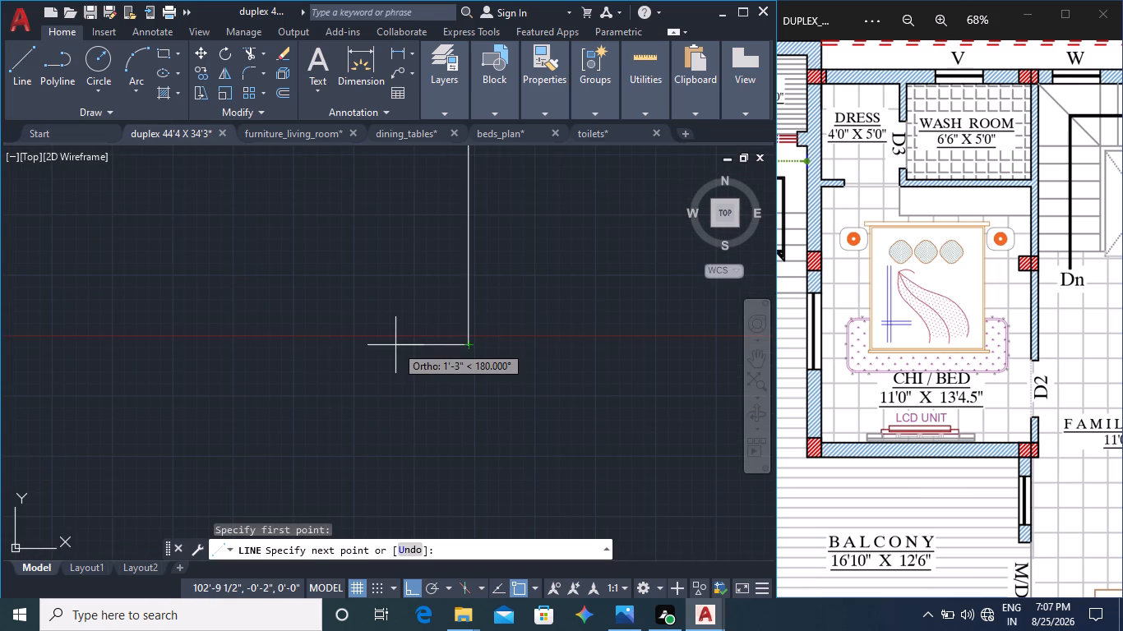
pyautogui.scroll(-2, 395, 345)
pyautogui.moveTo(395, 345); pyautogui.dragTo(408, 420, button='middle')
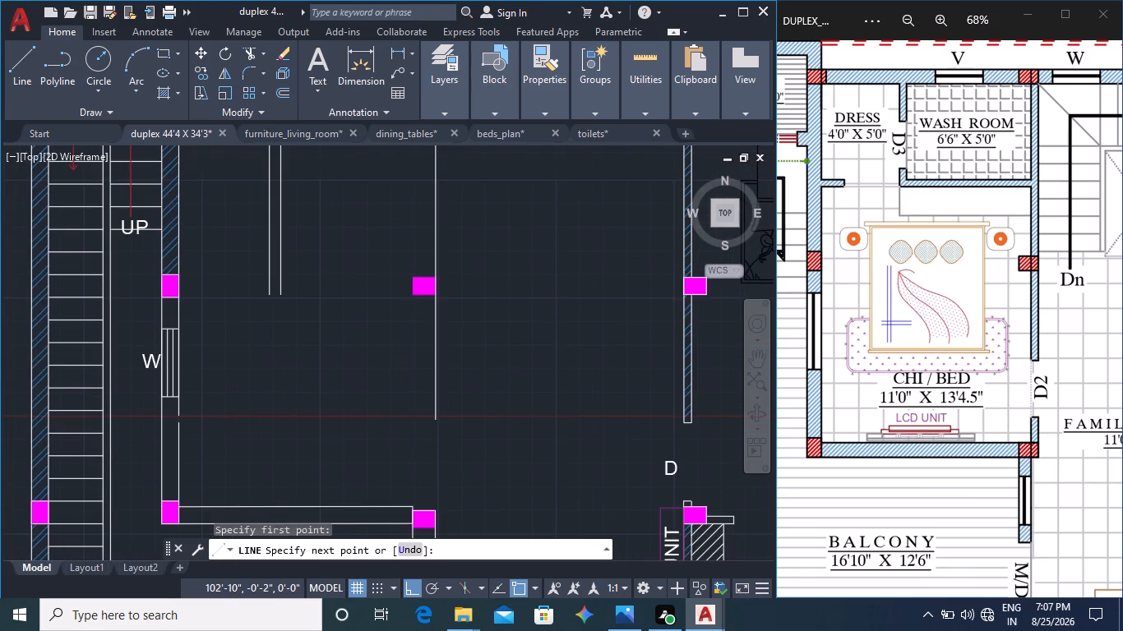
pyautogui.moveTo(416, 357); pyautogui.dragTo(449, 432, button='middle')
pyautogui.press('4')
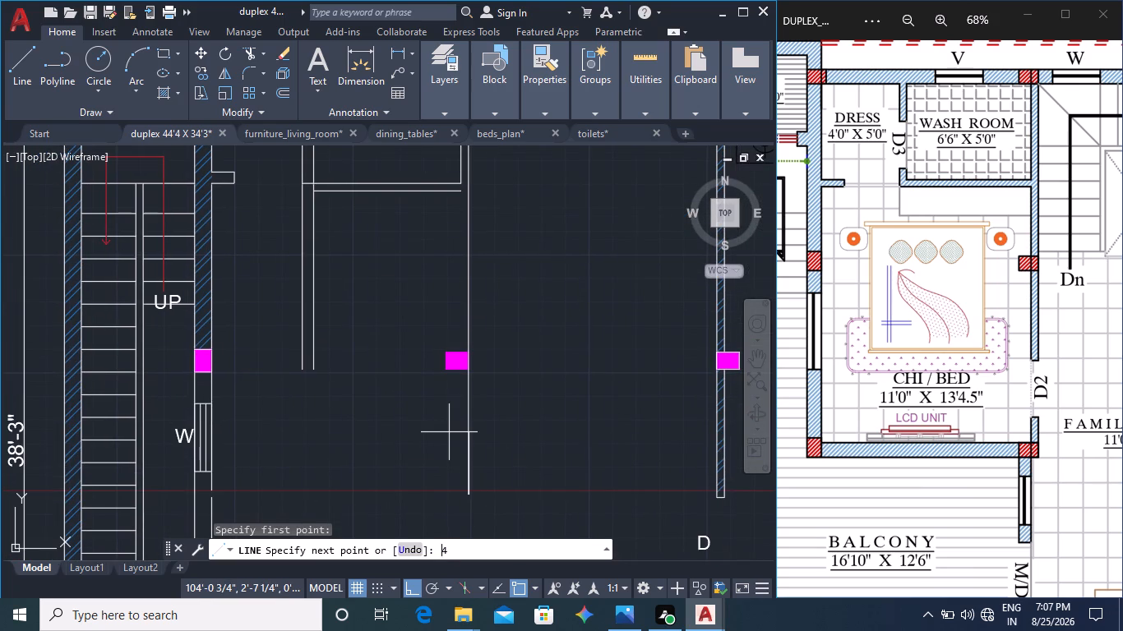
pyautogui.hotkey('shift', '"')
pyautogui.press('Return')
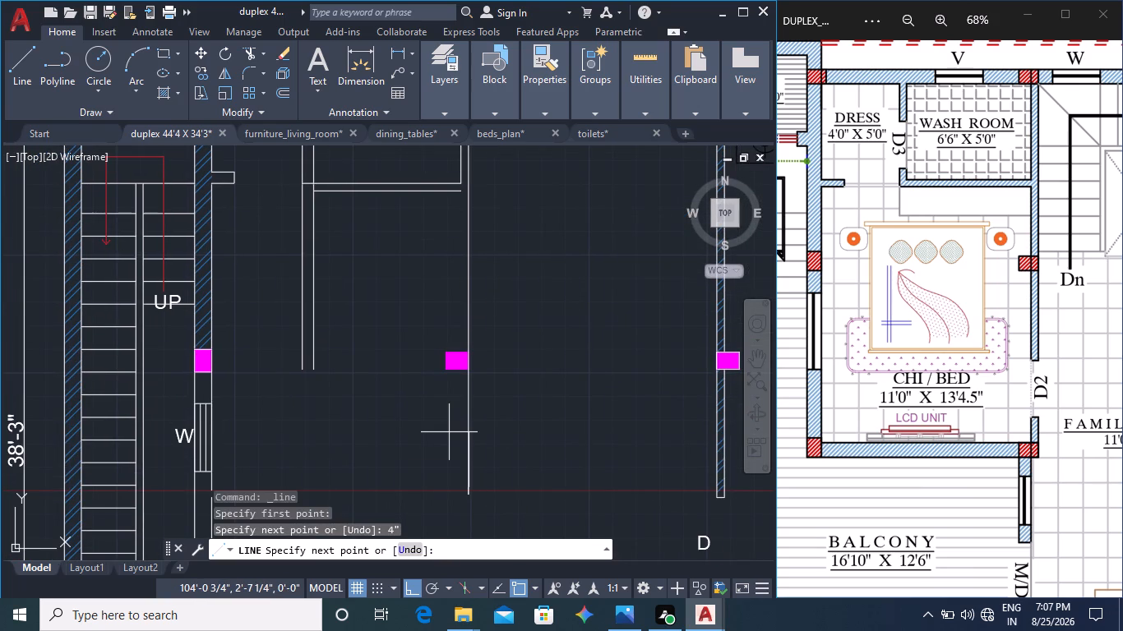
pyautogui.hotkey('ctrl', 'z')
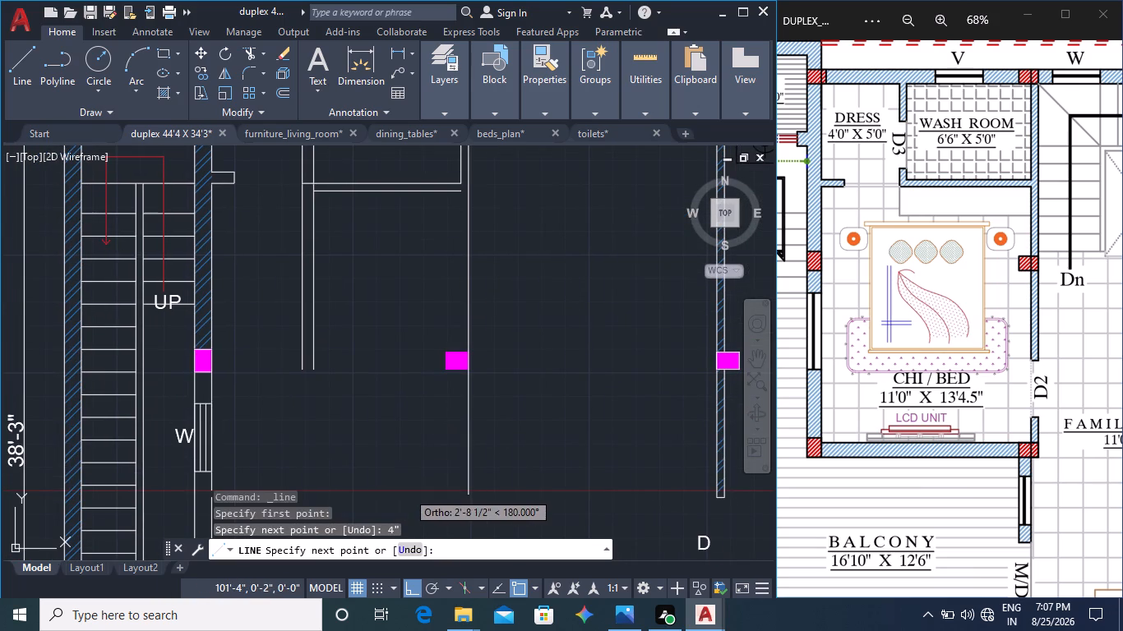
pyautogui.write('4"')
pyautogui.press('Return')
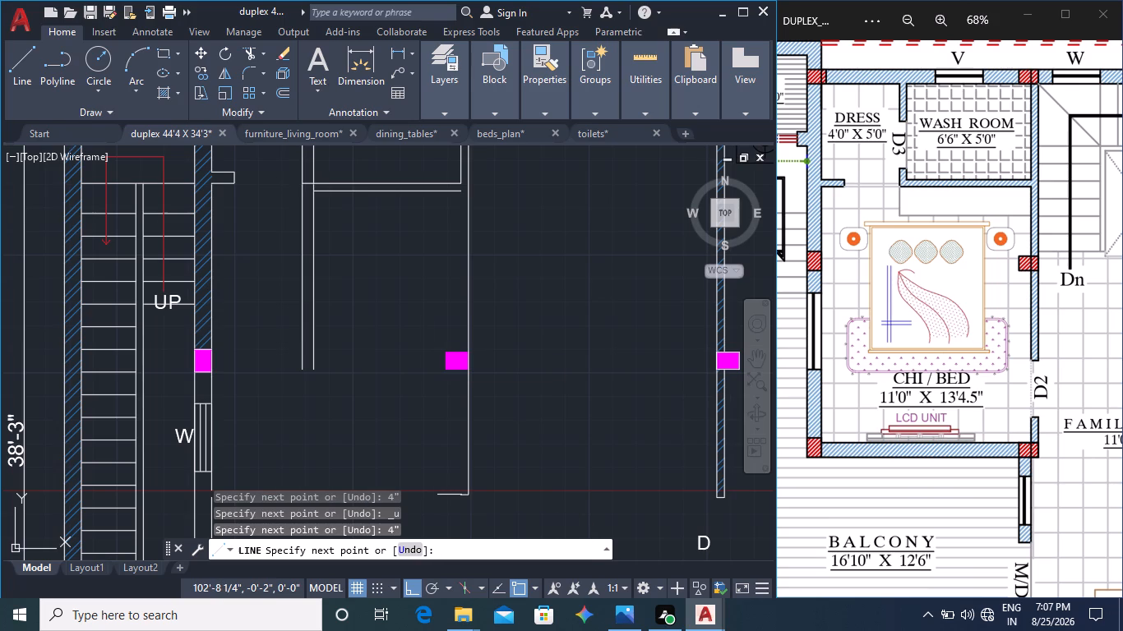
# Continue the line up to the outer end of the WASH ROOM's lower bottom-wall line, forming the CHI/BED wall's inner face.
pyautogui.moveTo(436, 286); pyautogui.dragTo(441, 427, button='middle')
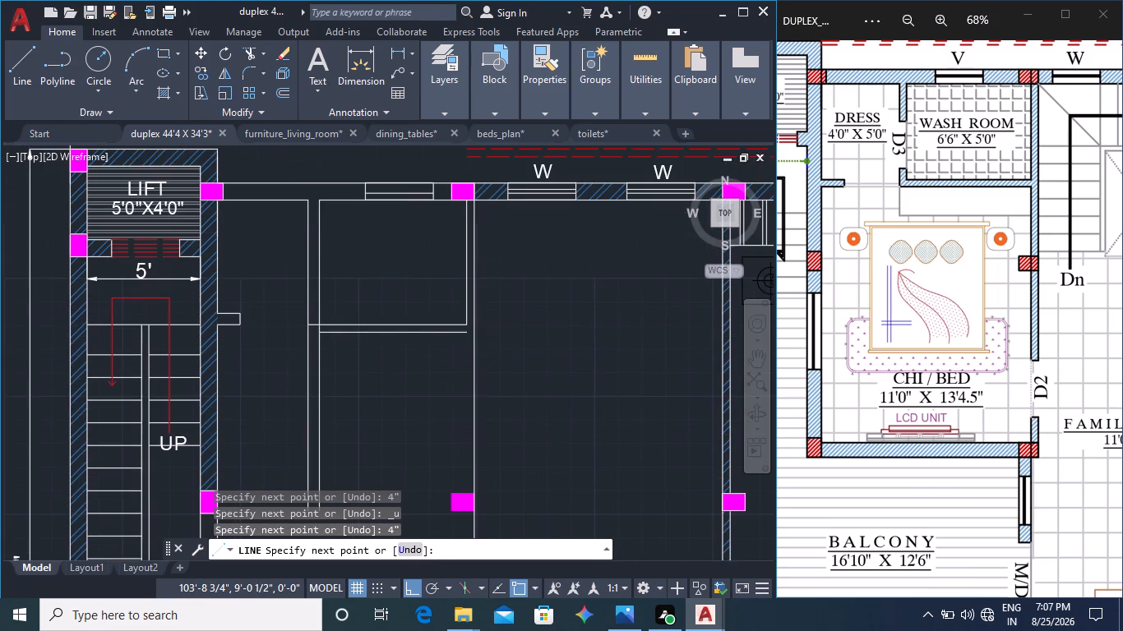
pyautogui.scroll(4, 458, 318)
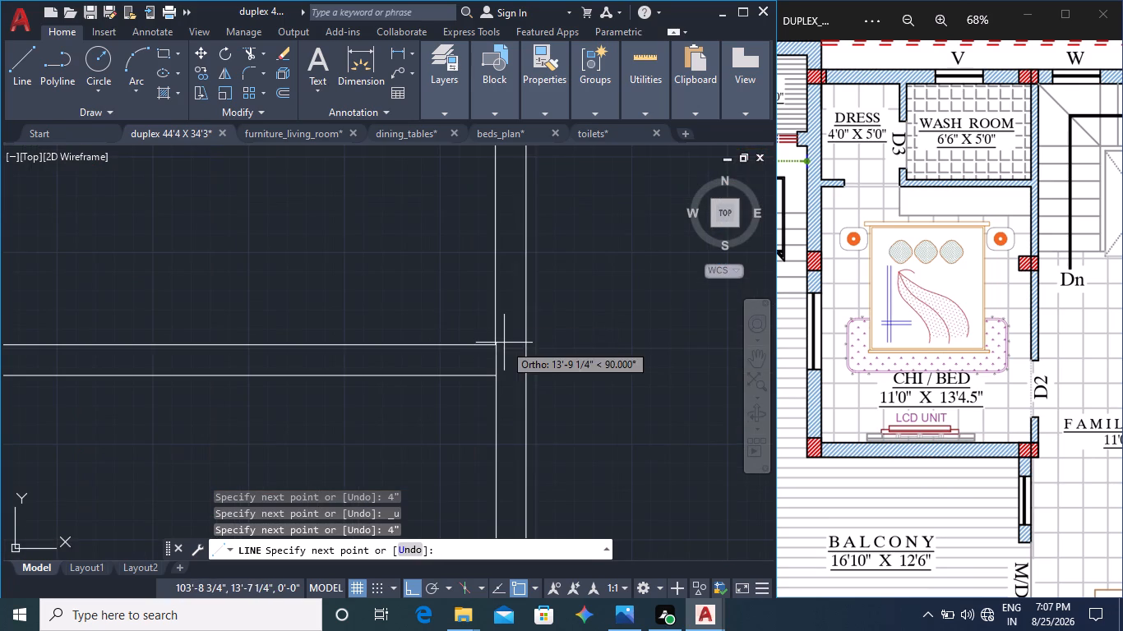
pyautogui.scroll(2, 504, 343)
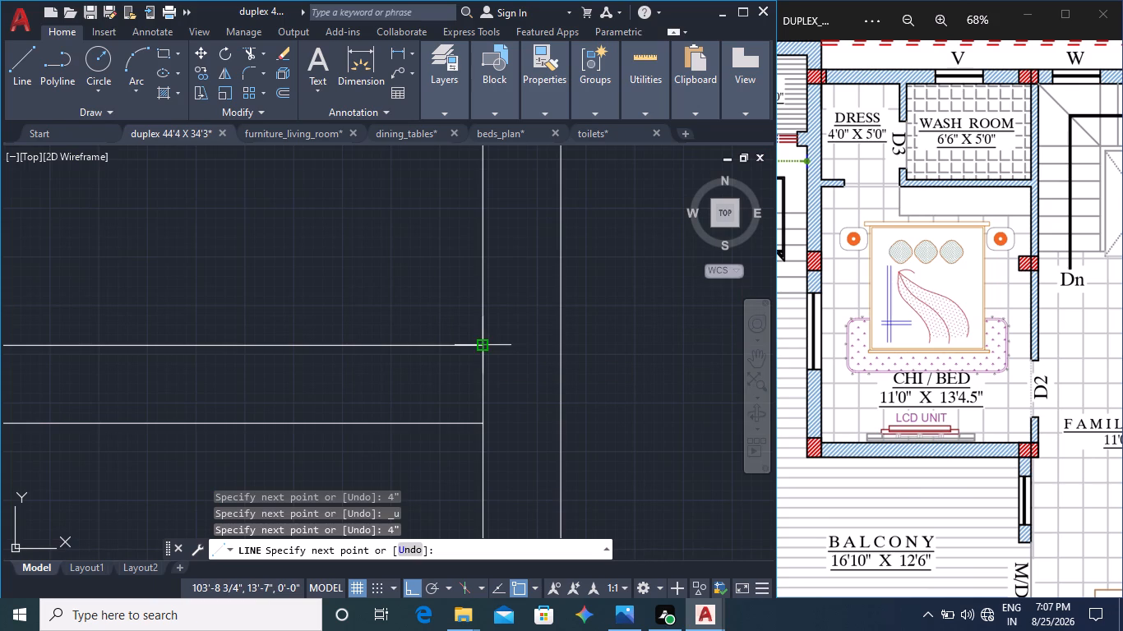
pyautogui.click(480, 426)
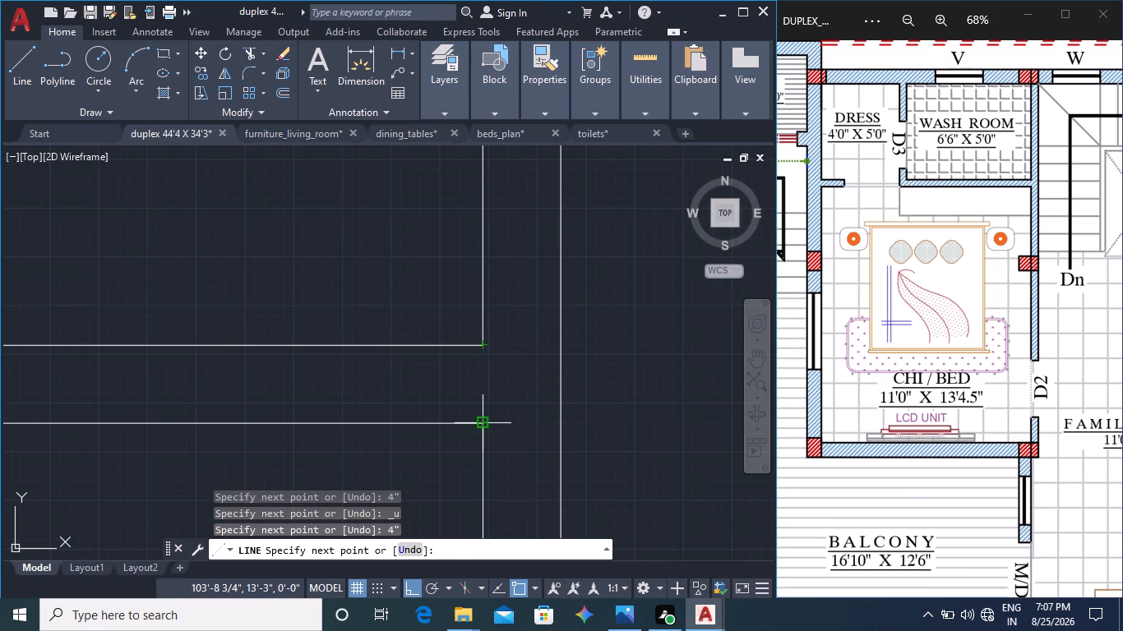
pyautogui.press('Escape')
# Stretch the WASH ROOM's lower bottom-wall line across the partition to its DRESS-side face.
pyautogui.scroll(-3, 518, 411)
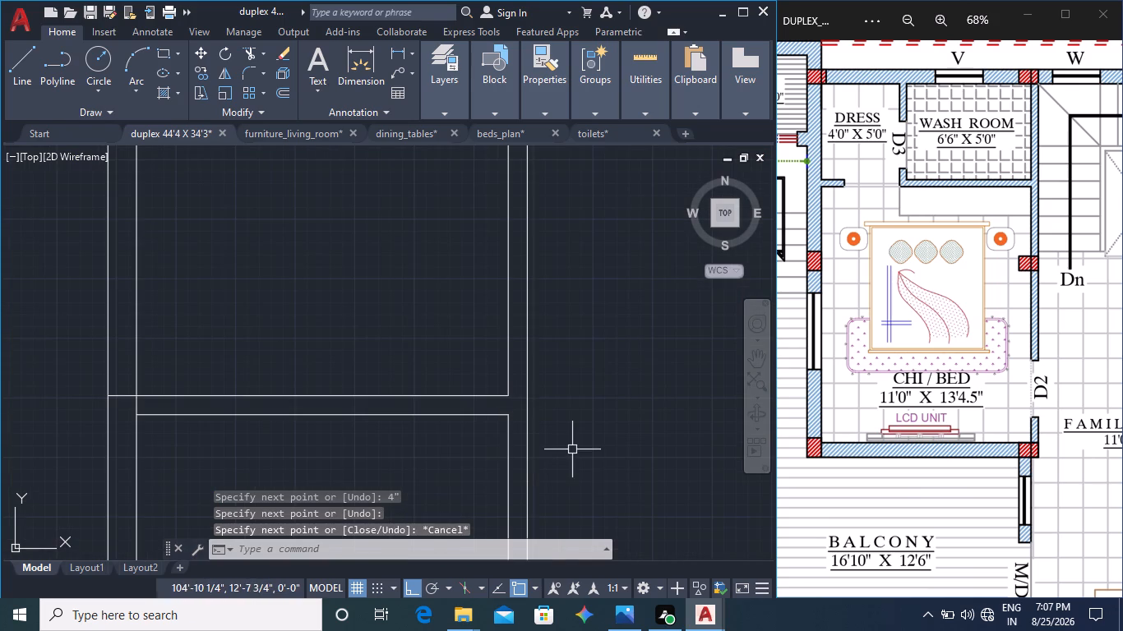
pyautogui.moveTo(557, 473); pyautogui.dragTo(622, 384, button='middle')
pyautogui.moveTo(438, 420); pyautogui.dragTo(461, 495, button='middle')
pyautogui.moveTo(452, 492); pyautogui.dragTo(520, 469, button='middle')
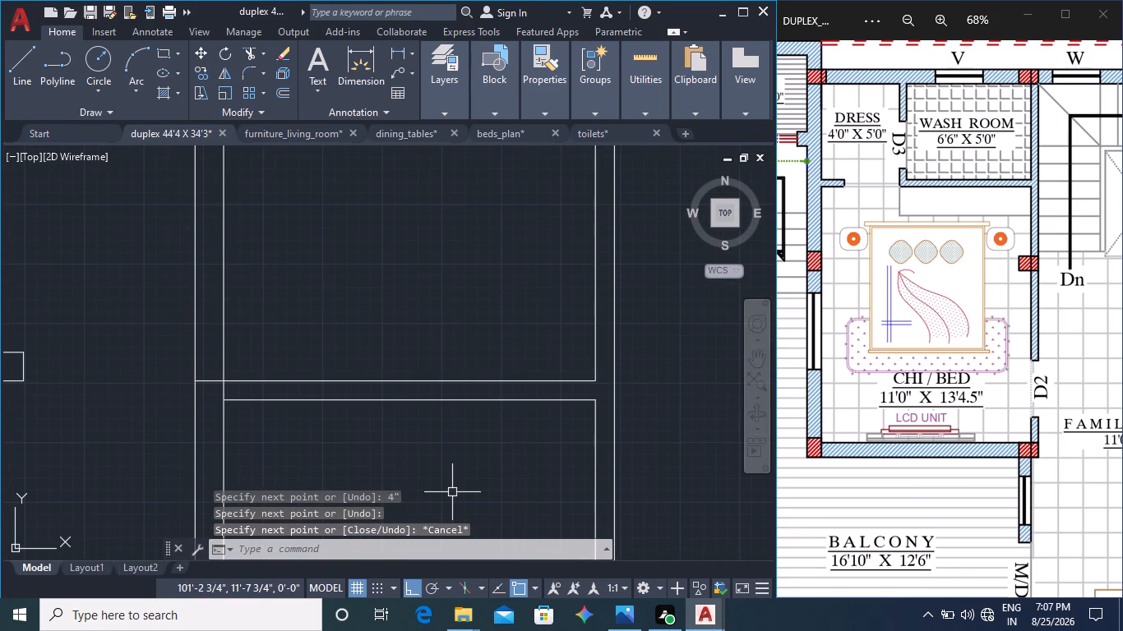
pyautogui.scroll(-2, 501, 472)
pyautogui.moveTo(469, 484); pyautogui.dragTo(525, 454, button='middle')
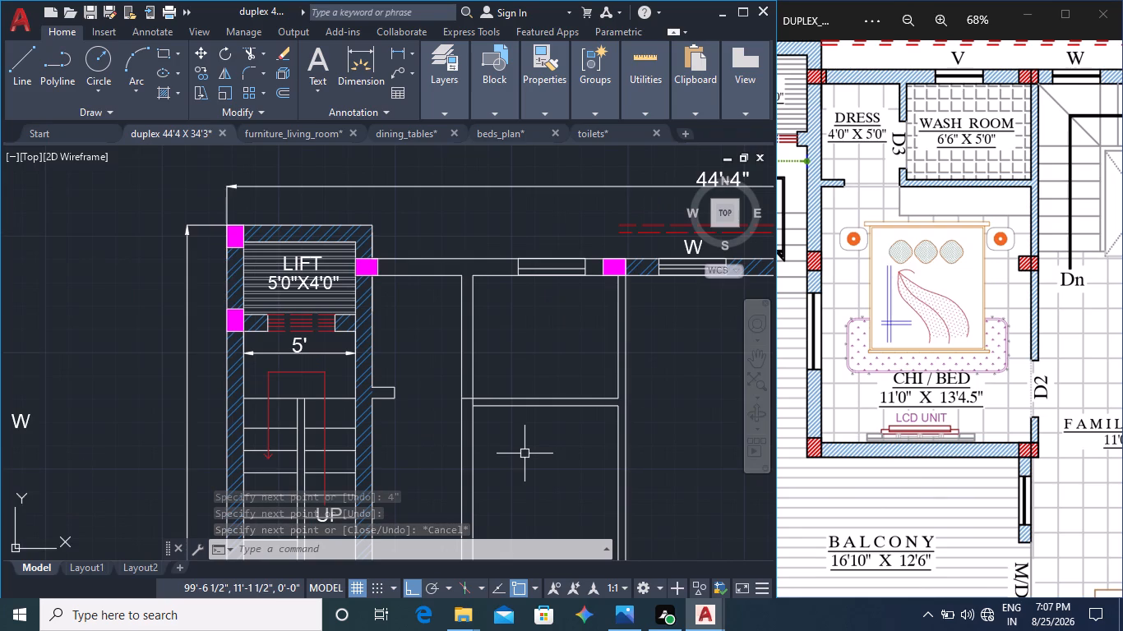
pyautogui.scroll(2, 476, 406)
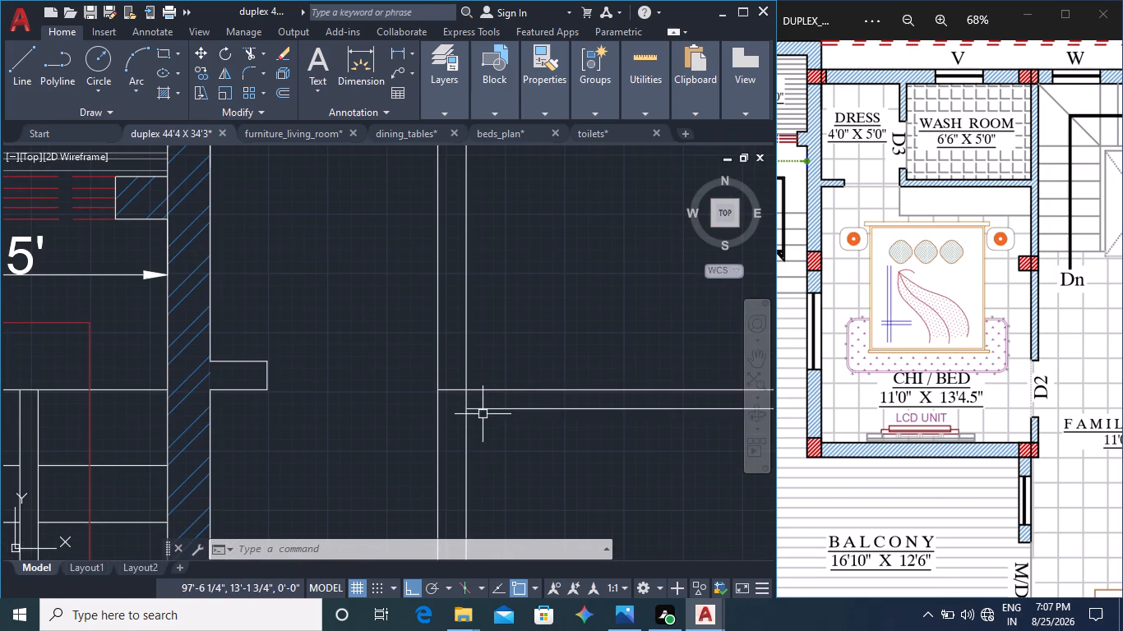
pyautogui.click(479, 409)
pyautogui.click(465, 411)
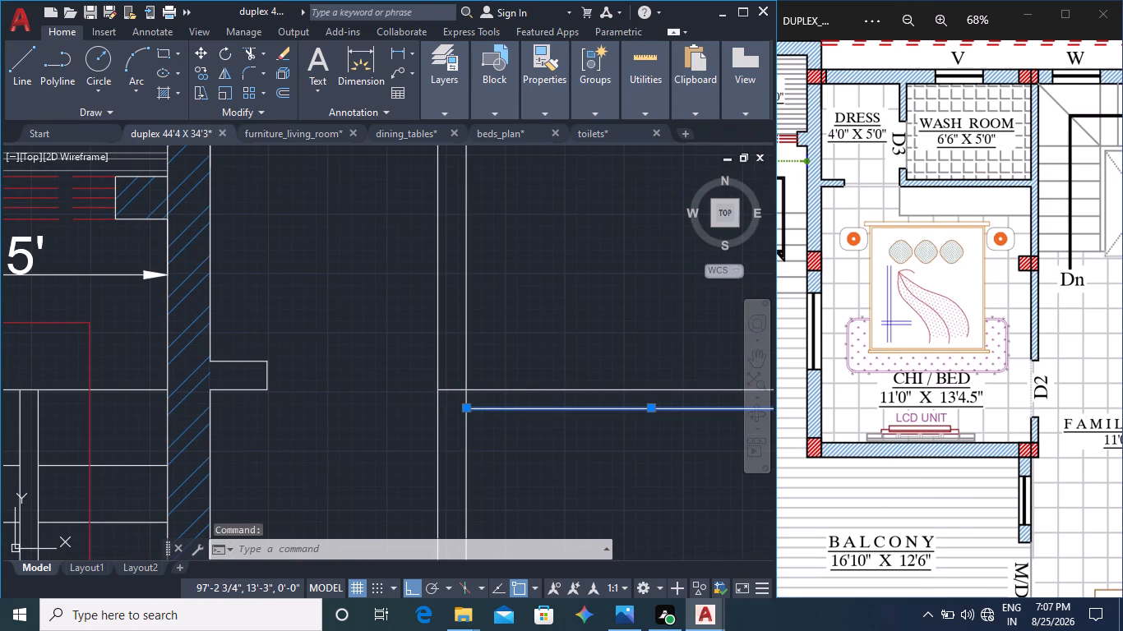
pyautogui.click(433, 412)
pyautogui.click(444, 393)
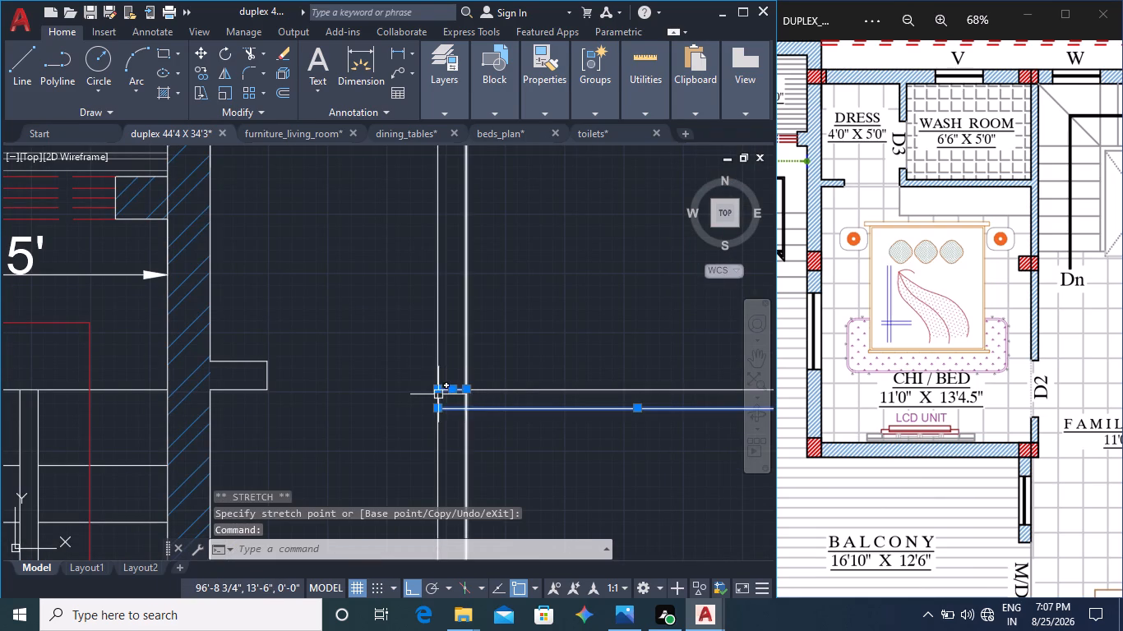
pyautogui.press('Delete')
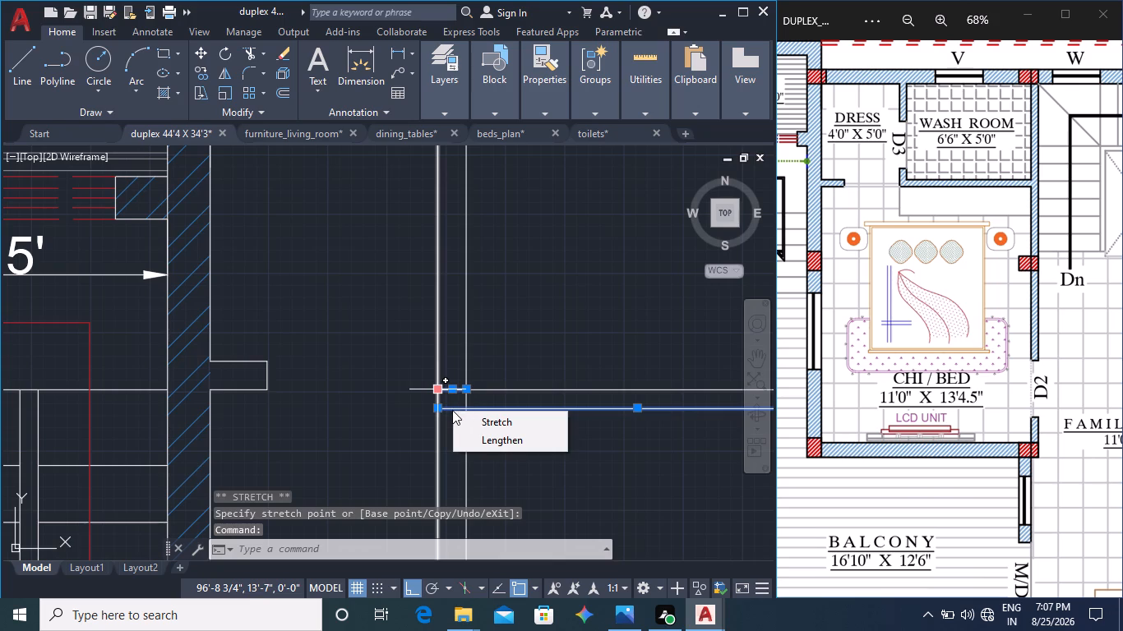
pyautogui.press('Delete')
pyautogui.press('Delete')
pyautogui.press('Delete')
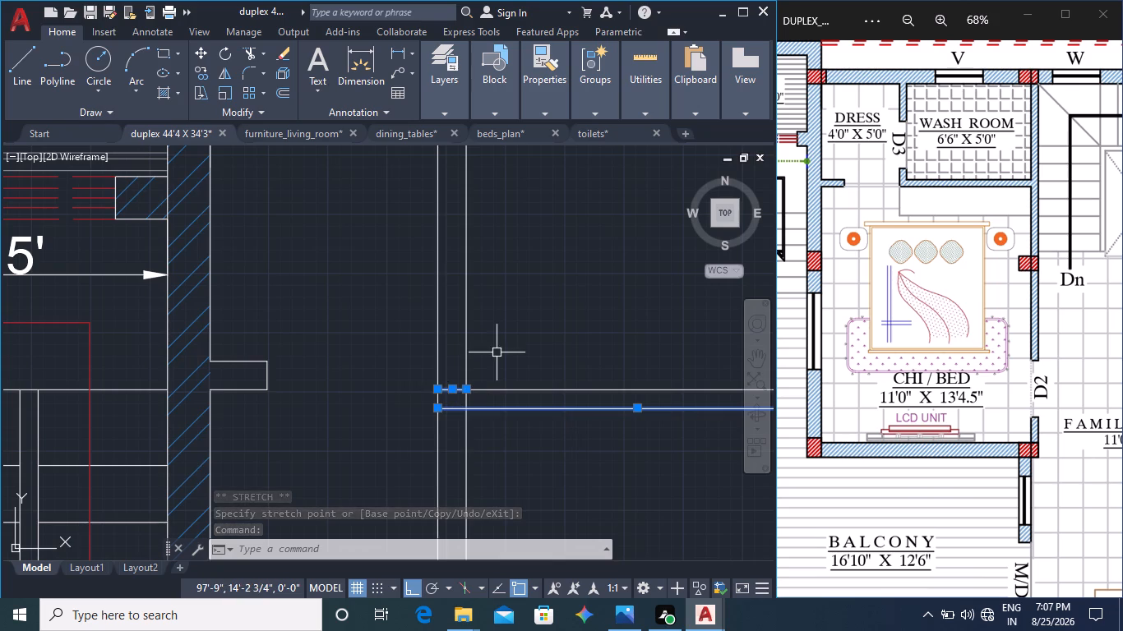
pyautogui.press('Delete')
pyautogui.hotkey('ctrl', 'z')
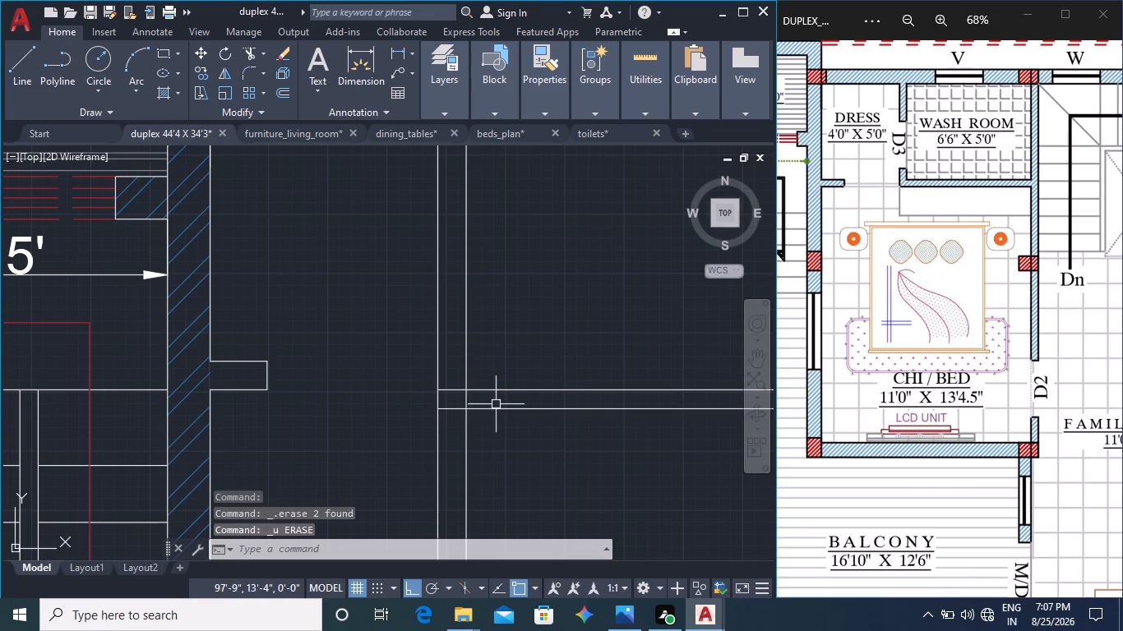
# Erase the short line crossing the DRESS/WASH ROOM partition at the WASH ROOM bottom wall's upper face.
pyautogui.click(452, 392)
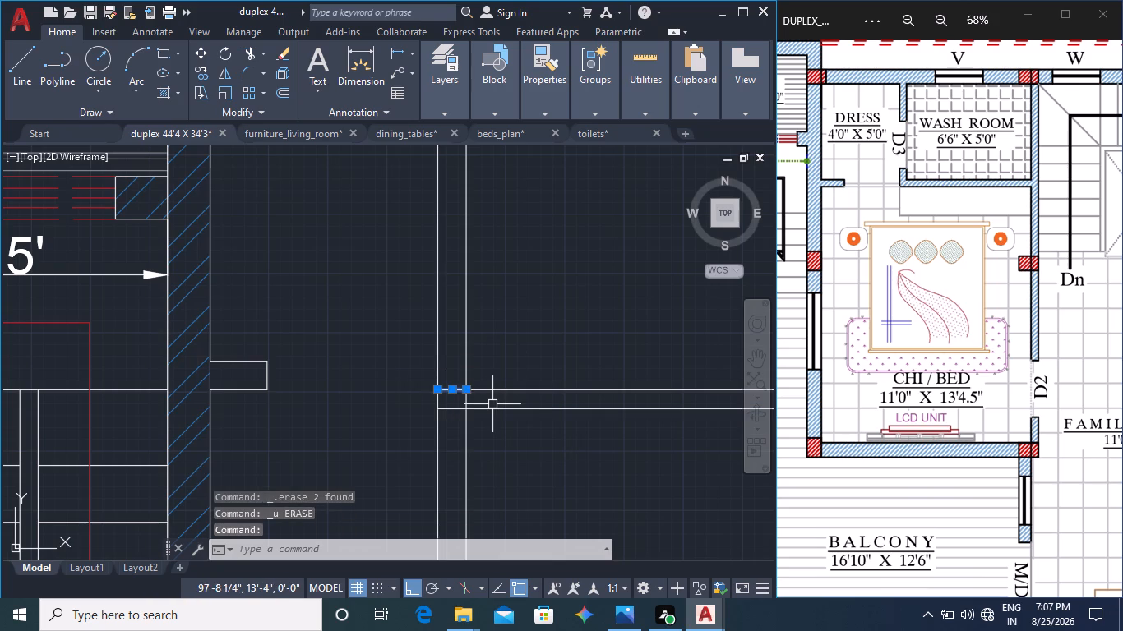
pyautogui.press('Delete')
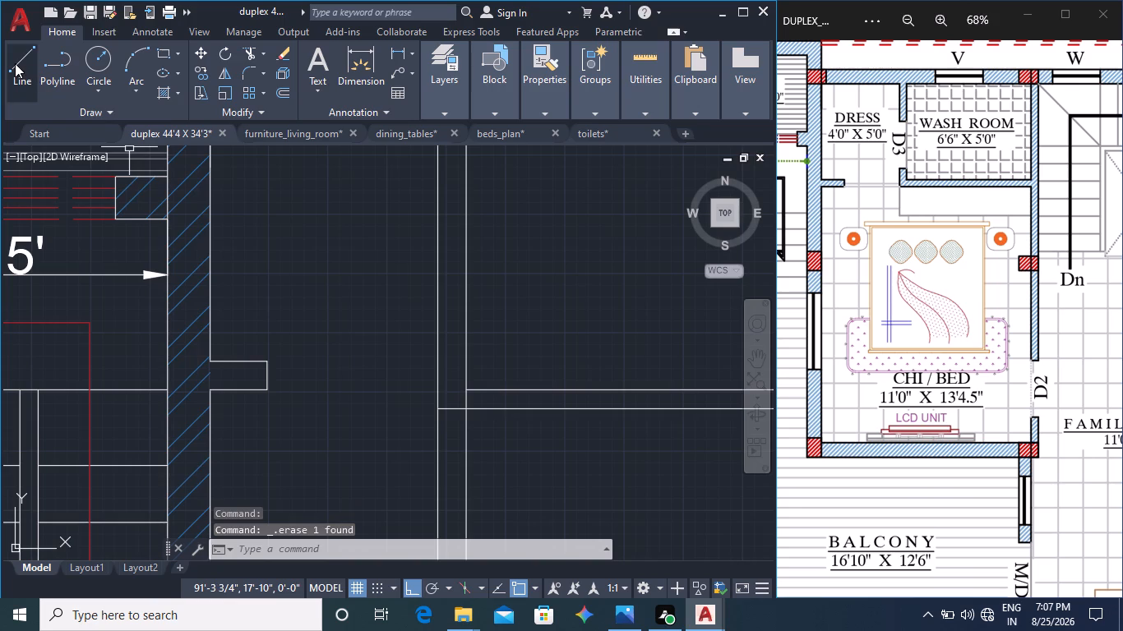
# Draw the 6" wide D3 door jamb outline on the partition, rising about 7" above the WASH ROOM bottom wall's upper face.
pyautogui.click(15, 63)
pyautogui.click(439, 410)
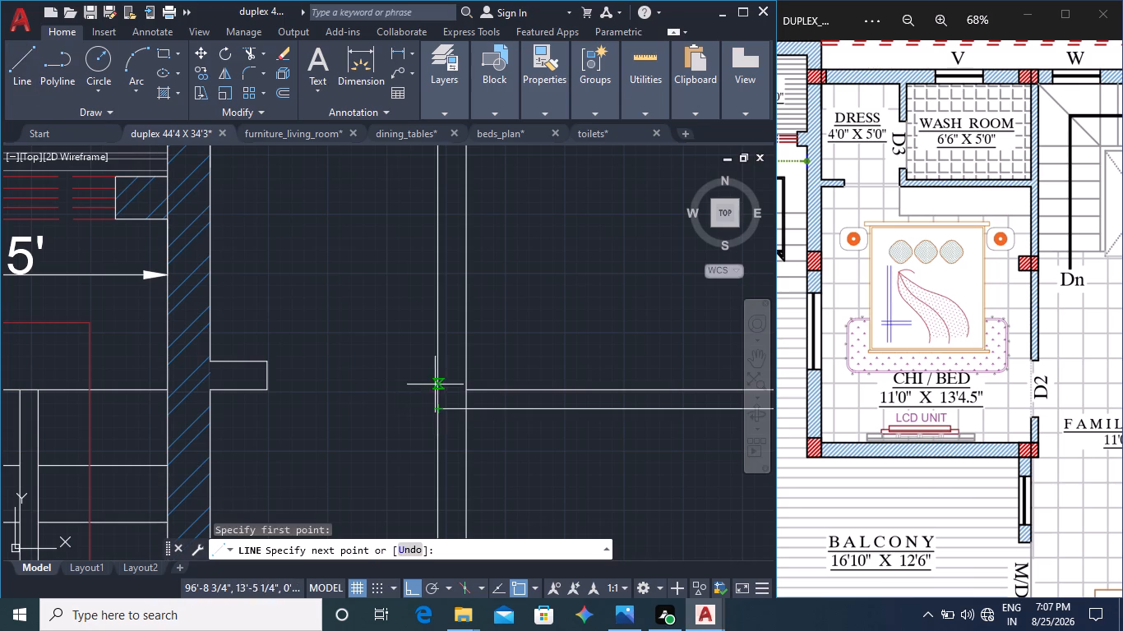
pyautogui.click(437, 356)
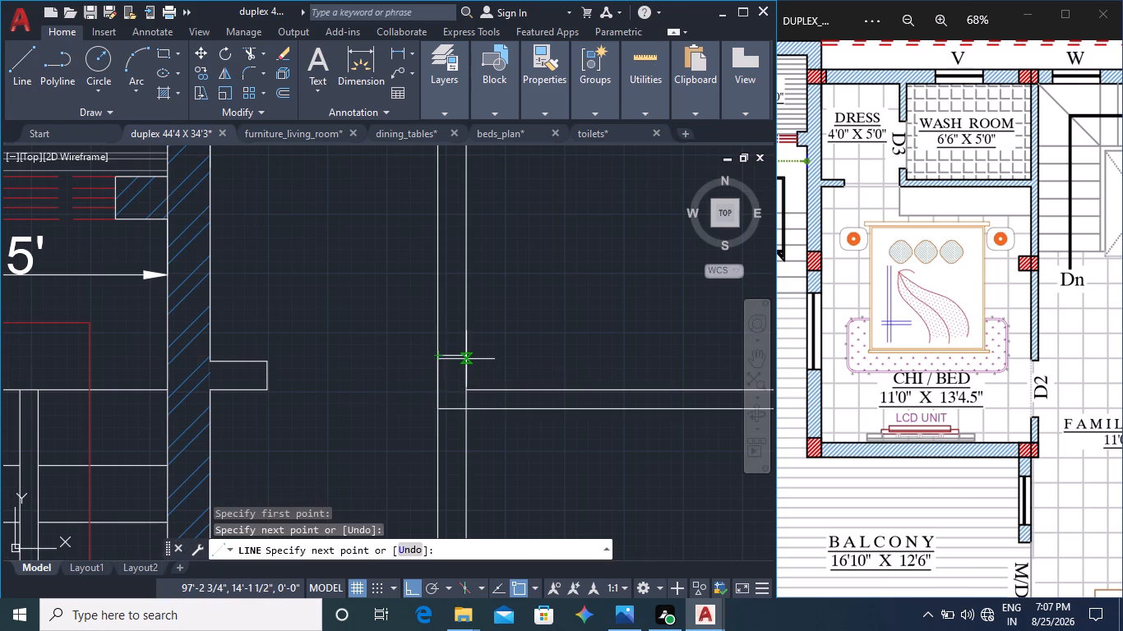
pyautogui.click(468, 359)
pyautogui.click(467, 389)
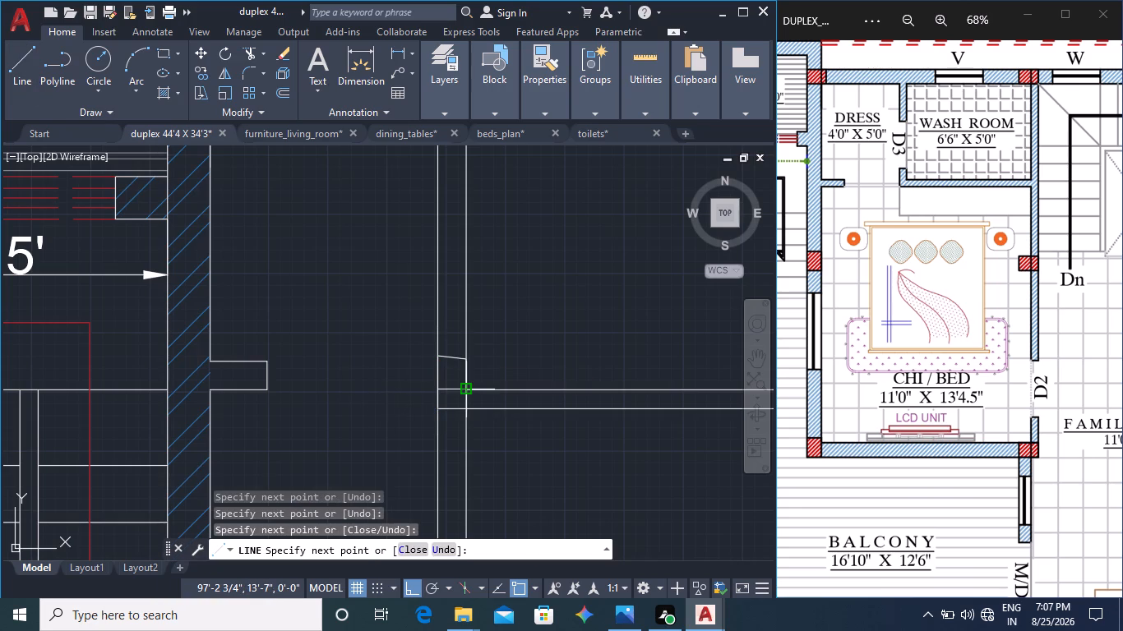
pyautogui.hotkey('ctrl', 'z')
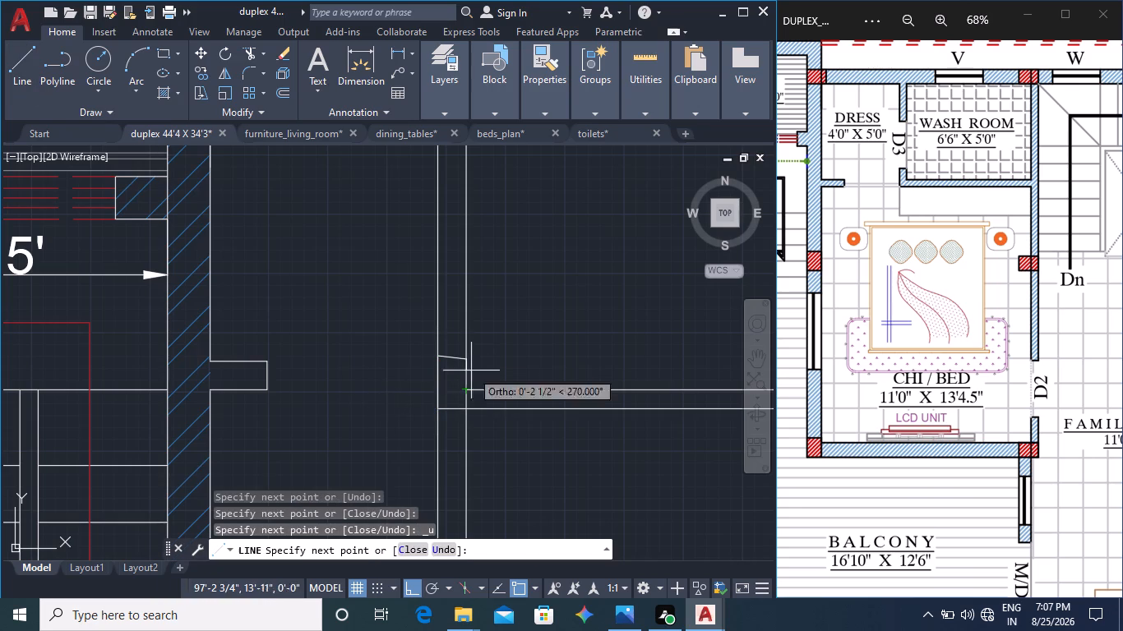
pyautogui.hotkey('ctrl', 'z')
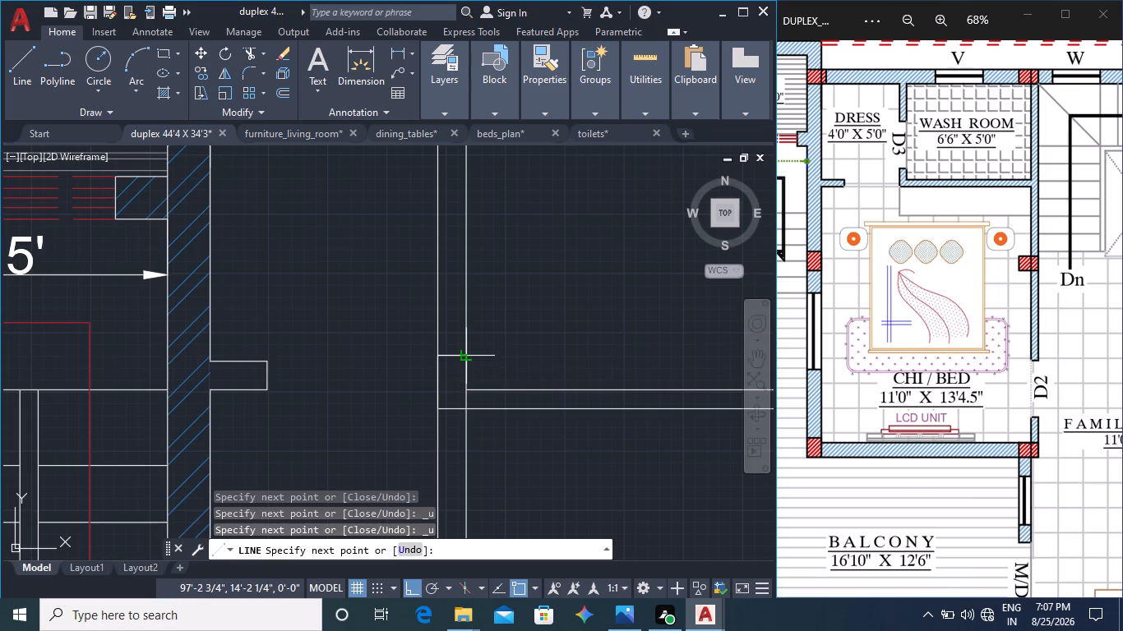
pyautogui.press('F8')
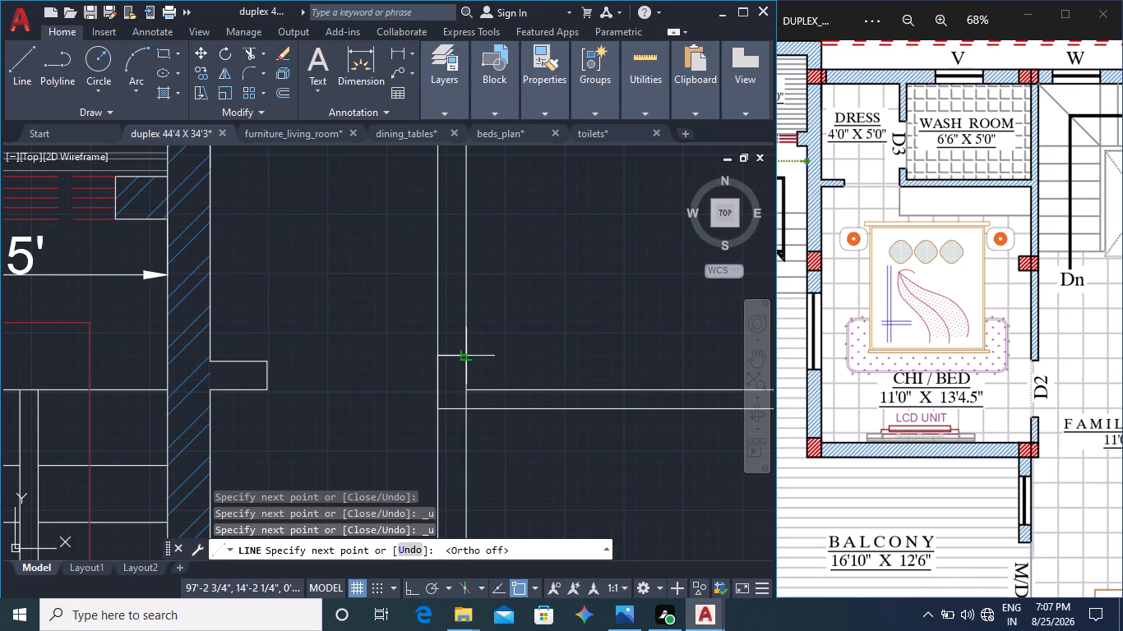
pyautogui.press('F8')
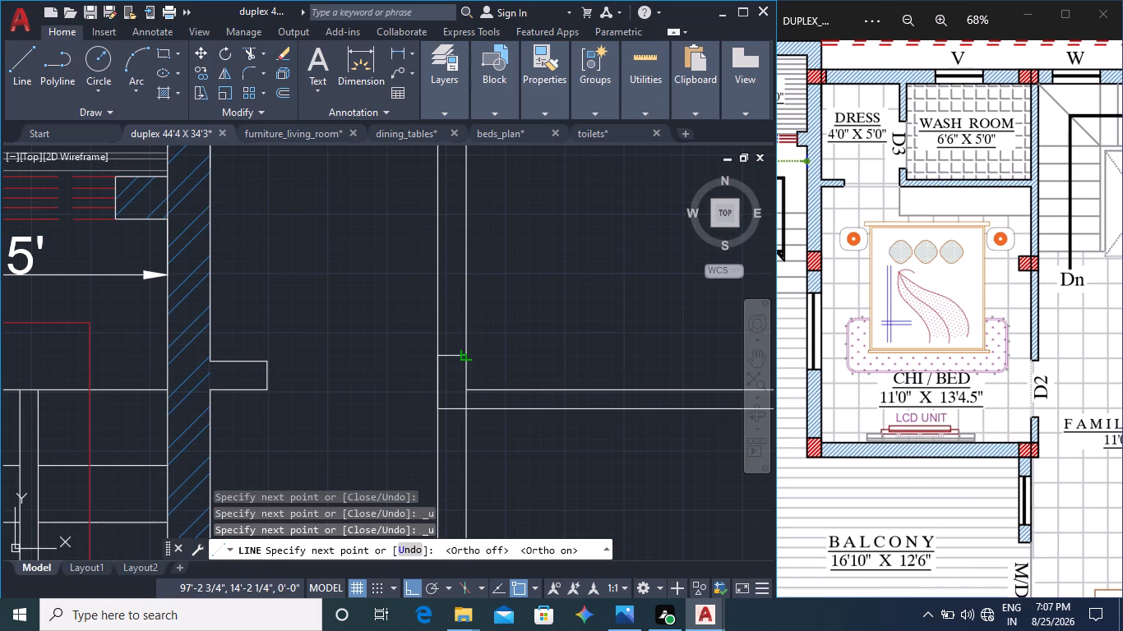
pyautogui.click(468, 360)
pyautogui.click(468, 388)
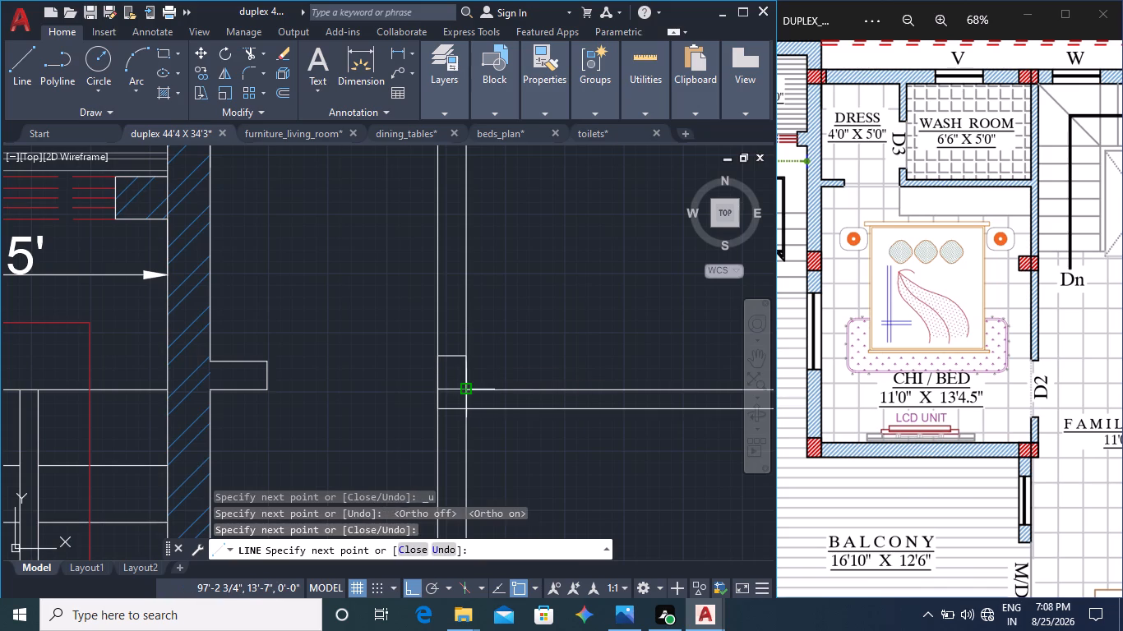
pyautogui.press('Escape')
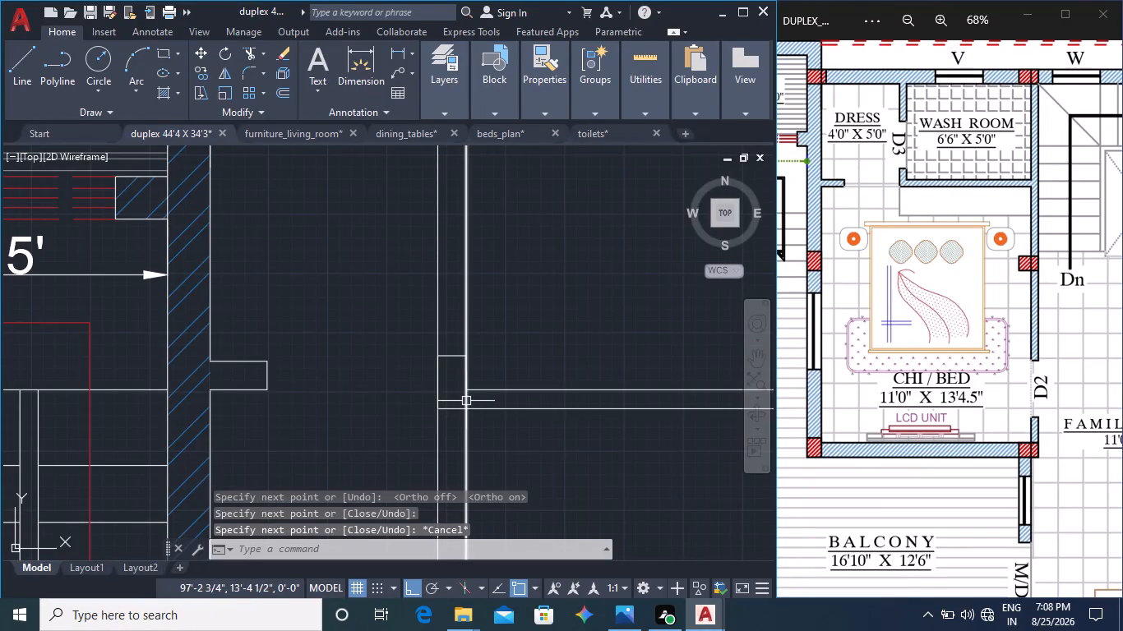
# Shorten the partition's WASH ROOM-side line to end 3' above the new jamb, opening that face for door D3.
pyautogui.scroll(-2, 490, 442)
pyautogui.moveTo(517, 479); pyautogui.dragTo(511, 372, button='middle')
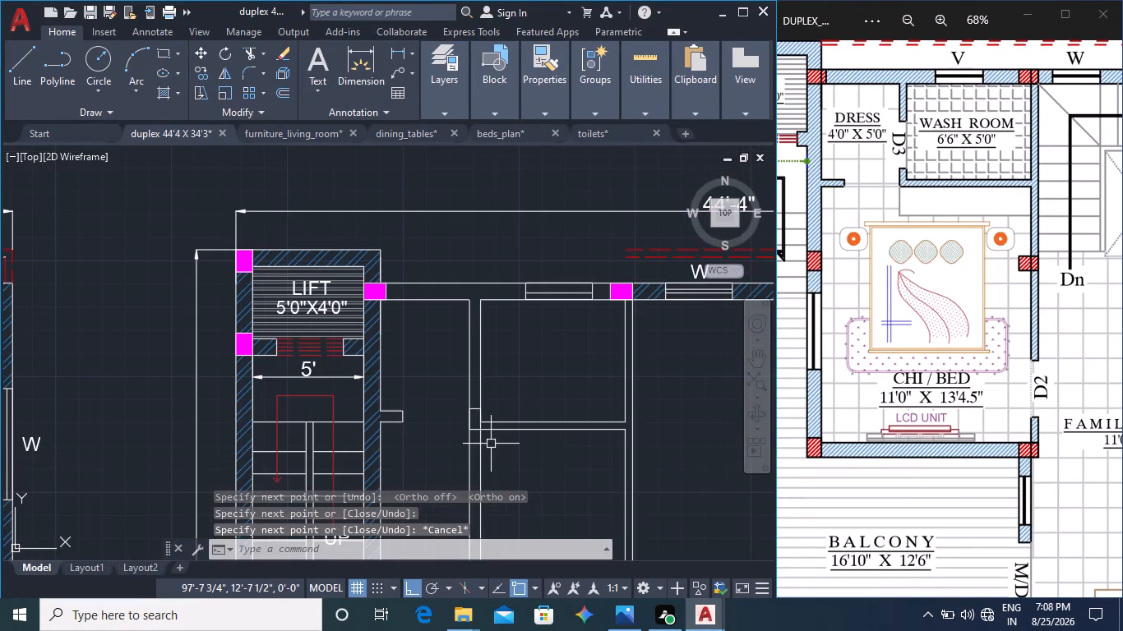
pyautogui.moveTo(513, 440); pyautogui.dragTo(512, 365, button='middle')
pyautogui.click(515, 404)
pyautogui.click(440, 358)
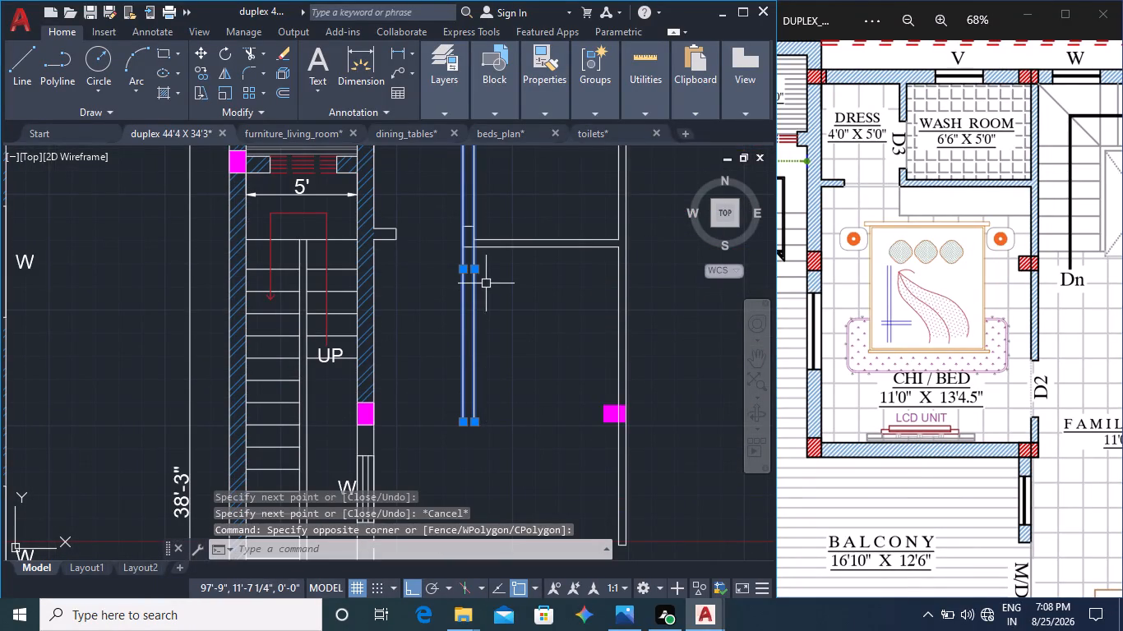
pyautogui.click(473, 423)
pyautogui.moveTo(474, 271); pyautogui.dragTo(470, 466, button='middle')
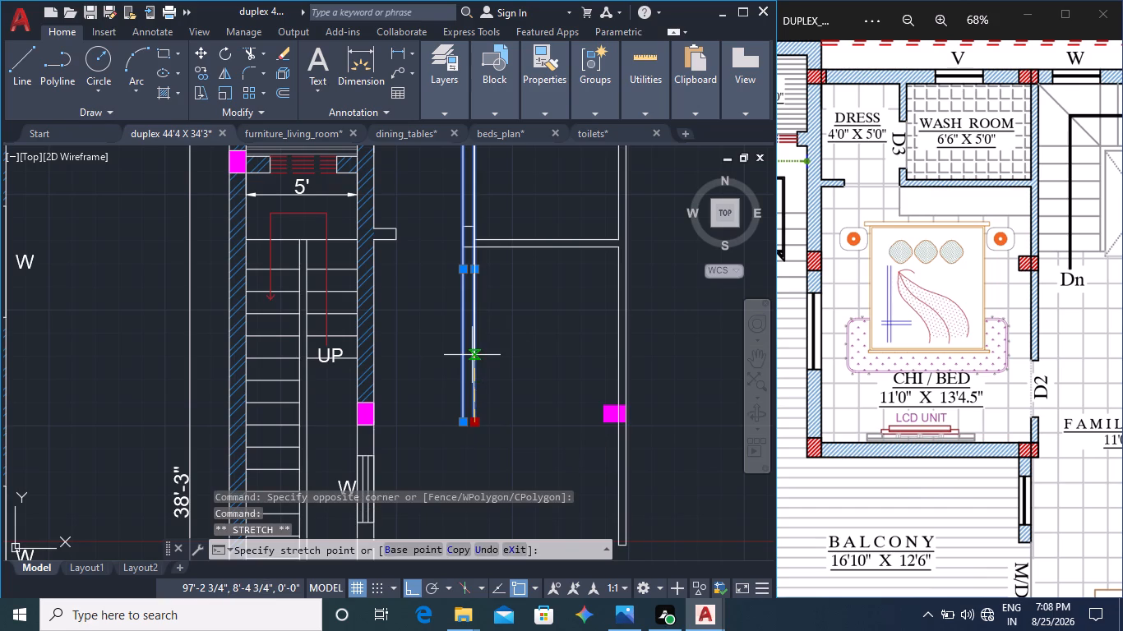
pyautogui.scroll(3, 475, 423)
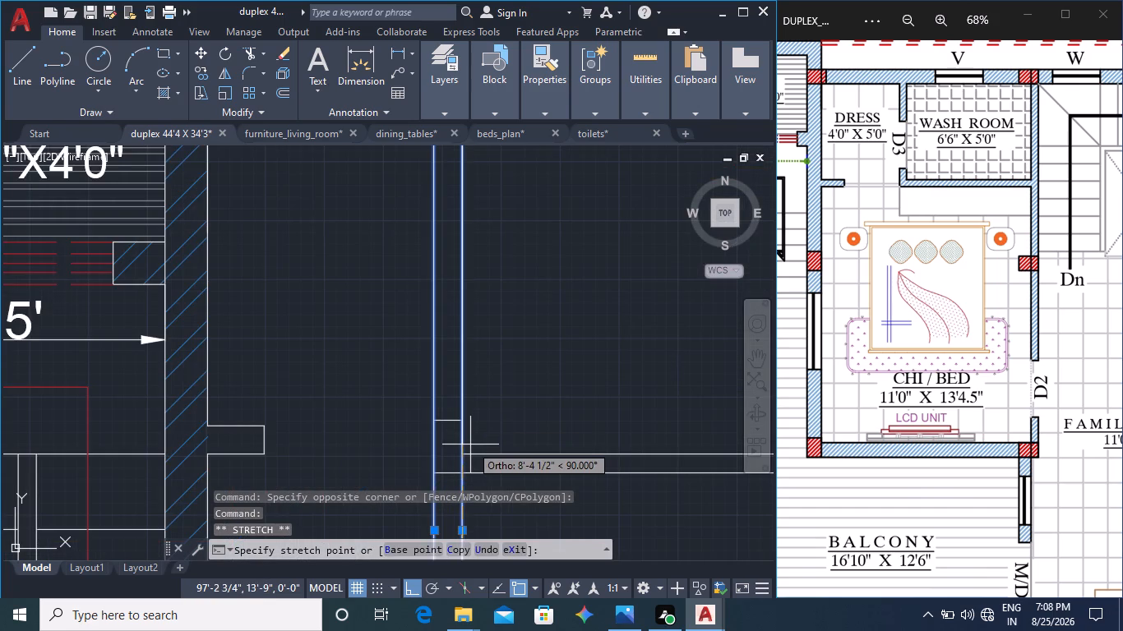
pyautogui.moveTo(472, 400); pyautogui.dragTo(492, 538, button='middle')
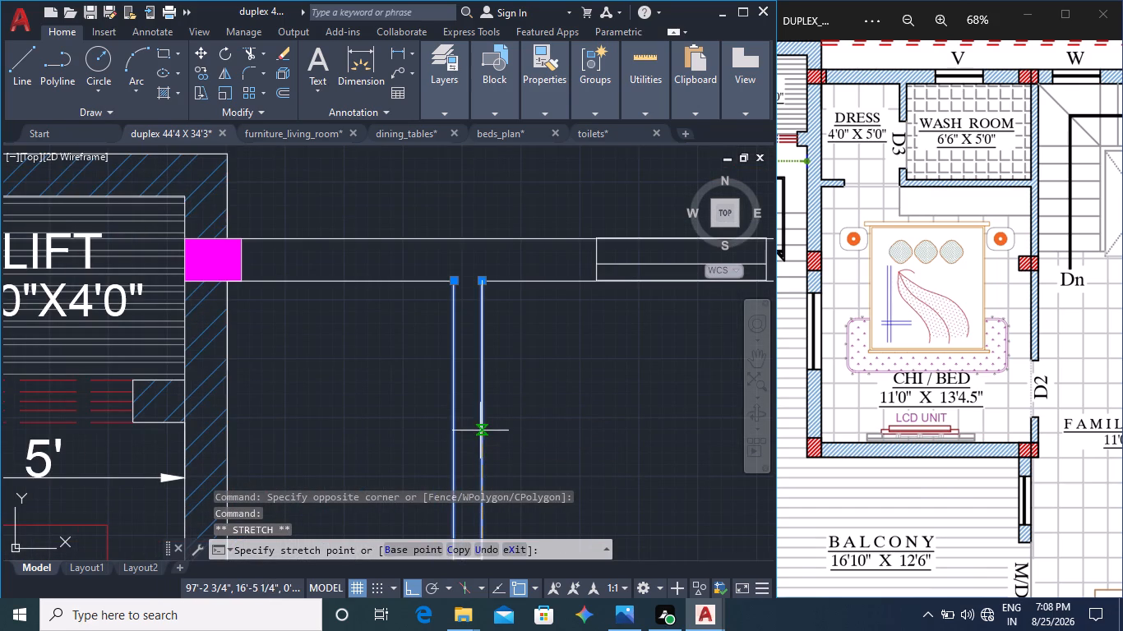
pyautogui.moveTo(496, 452); pyautogui.dragTo(508, 294, button='middle')
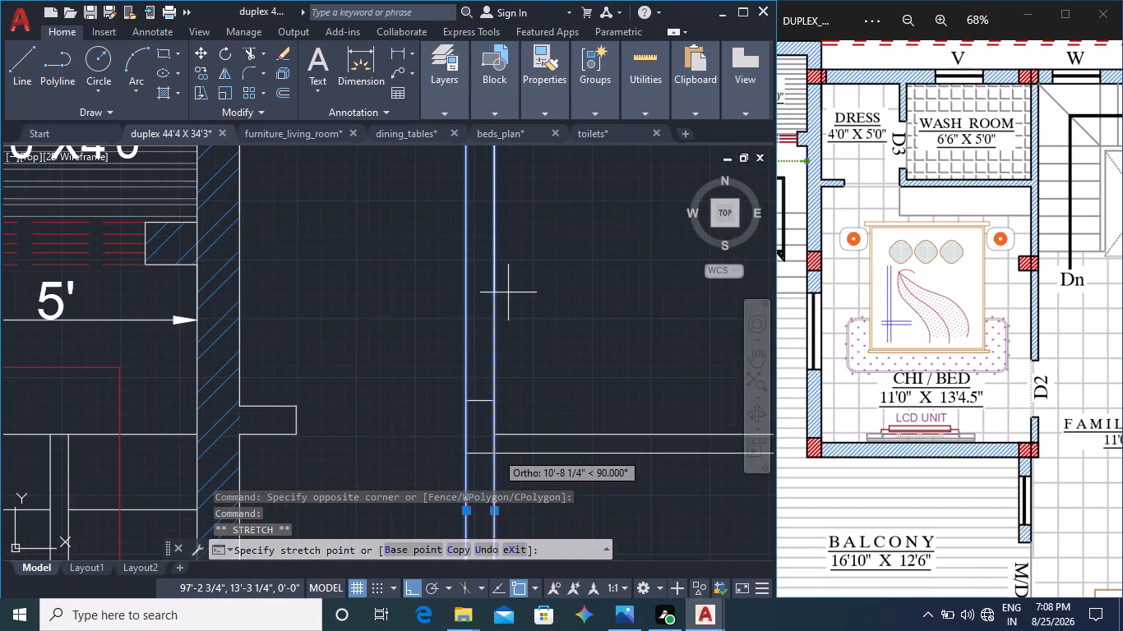
pyautogui.click(494, 400)
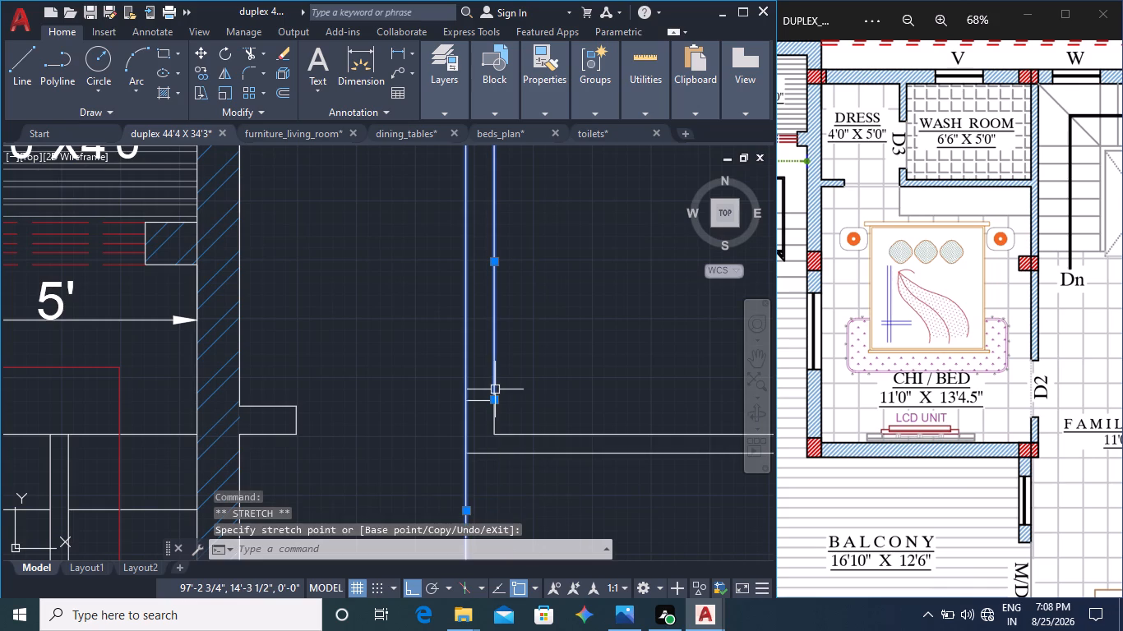
pyautogui.click(494, 402)
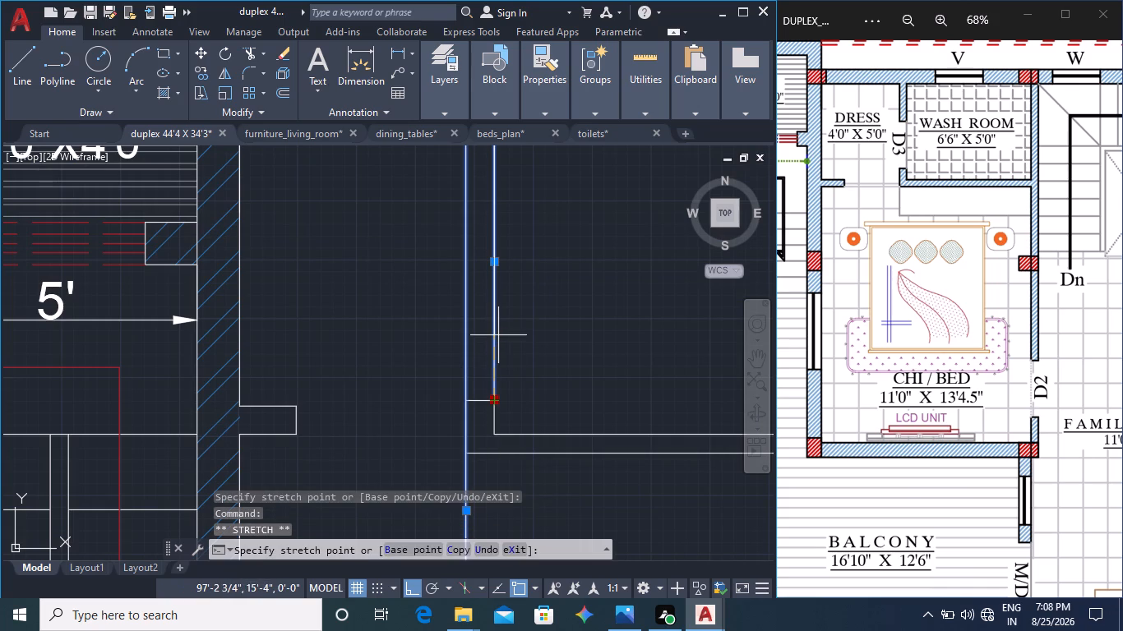
pyautogui.write("3'")
pyautogui.press('Return')
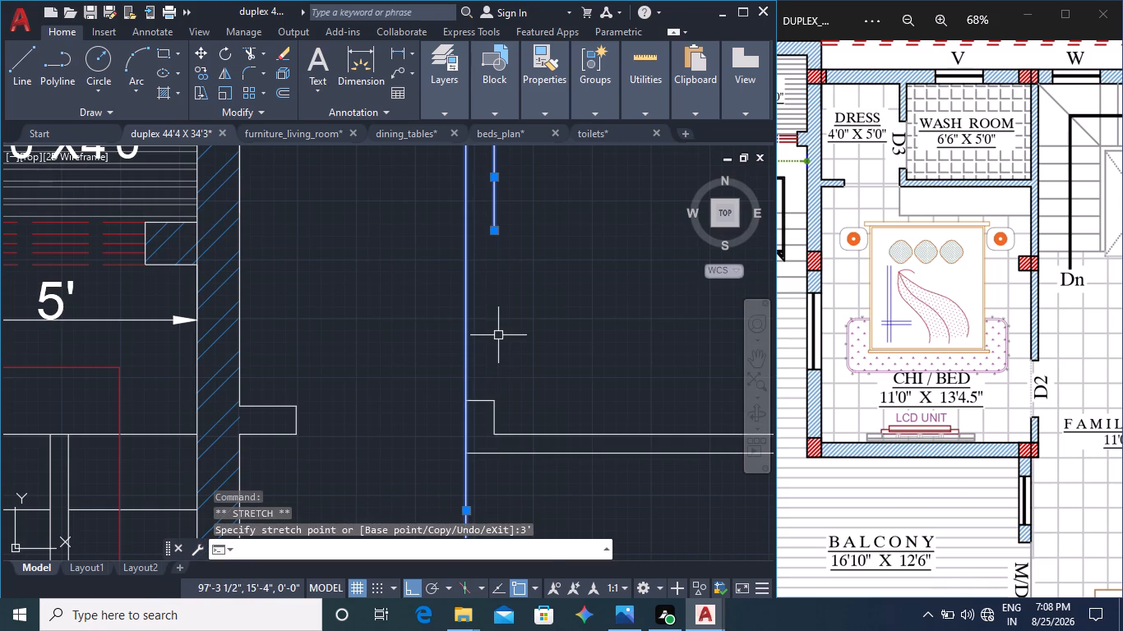
# Shorten the partition's DRESS-side line to end 3' above the jamb, completing the D3 door opening.
pyautogui.moveTo(525, 379); pyautogui.dragTo(530, 264, button='middle')
pyautogui.scroll(-2, 504, 479)
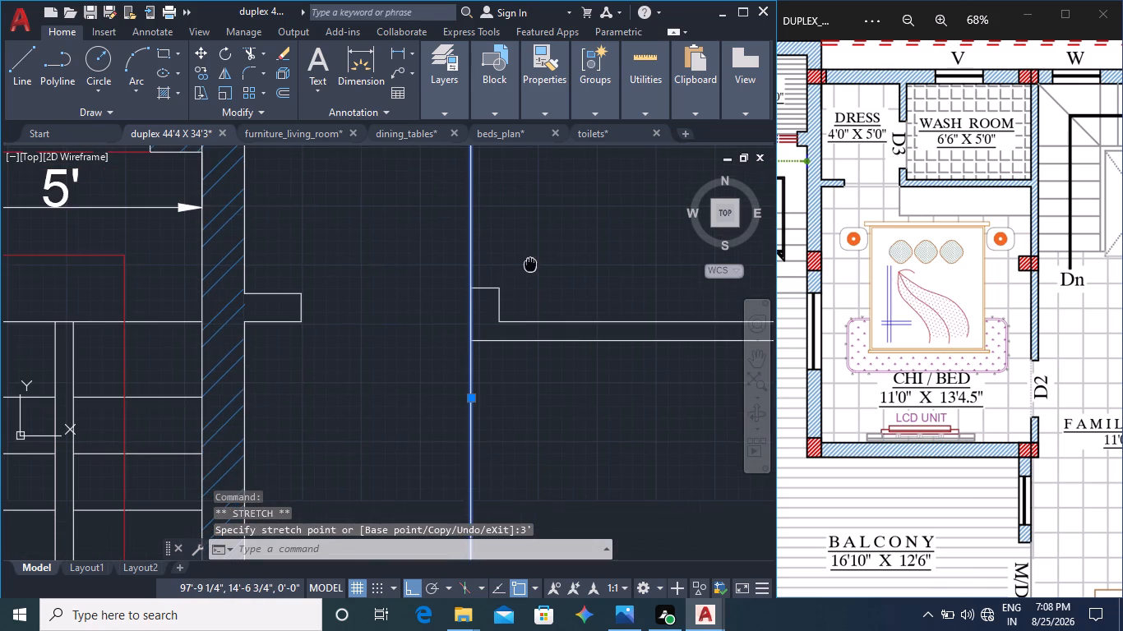
pyautogui.moveTo(516, 500); pyautogui.dragTo(520, 338, button='middle')
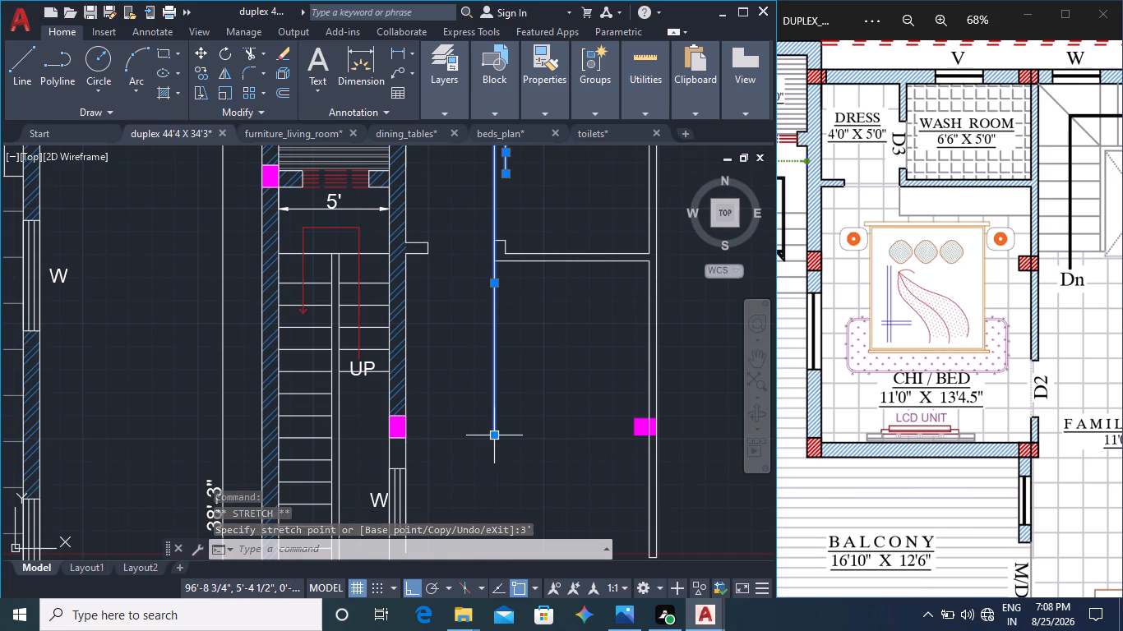
pyautogui.click(496, 435)
pyautogui.moveTo(498, 308); pyautogui.dragTo(514, 557, button='middle')
pyautogui.scroll(3, 510, 426)
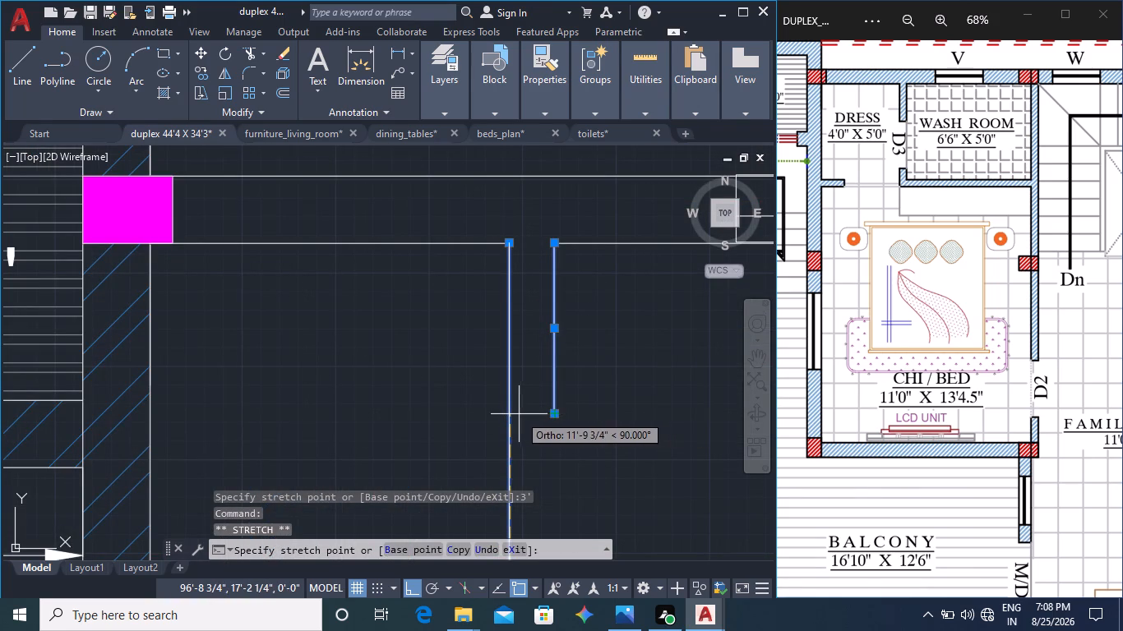
pyautogui.moveTo(540, 487); pyautogui.dragTo(541, 302, button='middle')
pyautogui.scroll(-2, 529, 332)
pyautogui.moveTo(536, 454); pyautogui.dragTo(544, 408, button='middle')
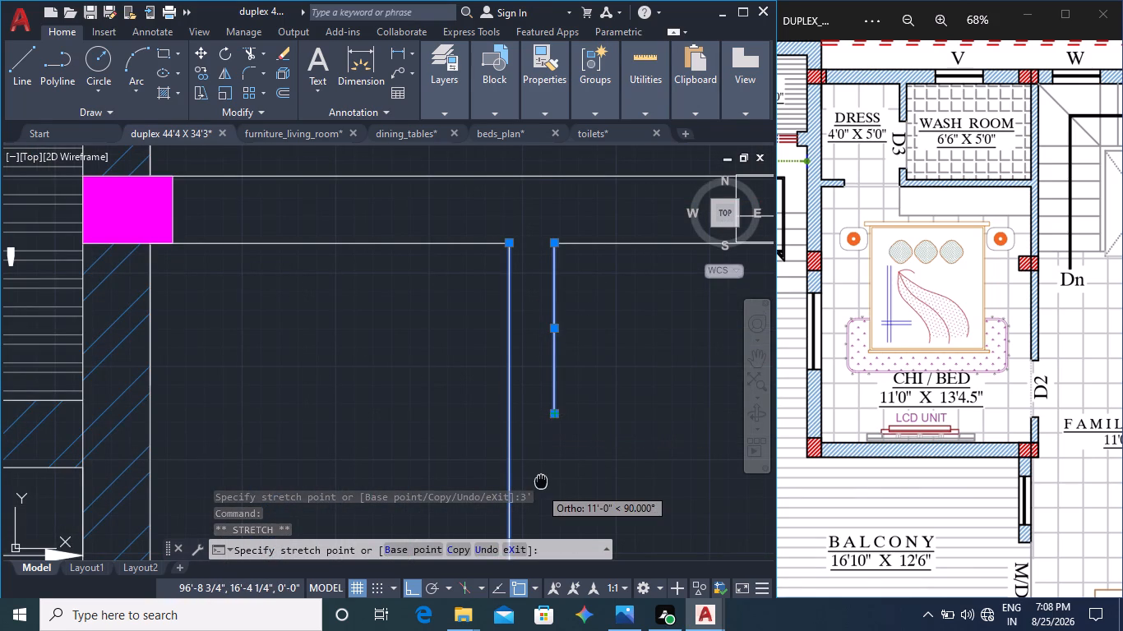
pyautogui.moveTo(544, 408); pyautogui.dragTo(536, 397, button='middle')
pyautogui.click(520, 348)
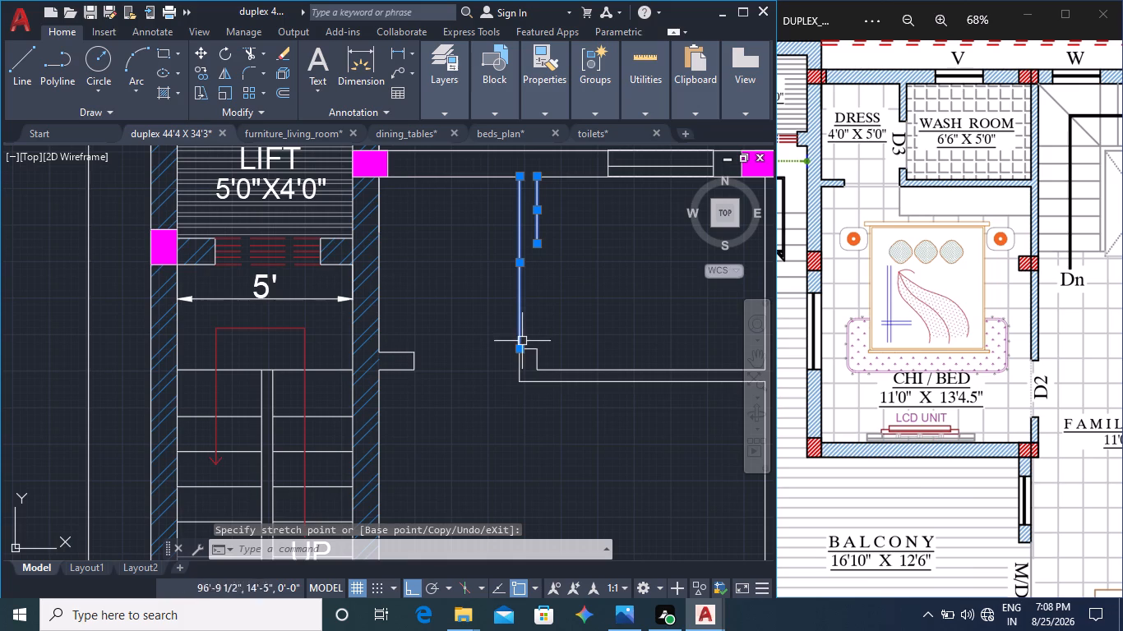
pyautogui.click(521, 350)
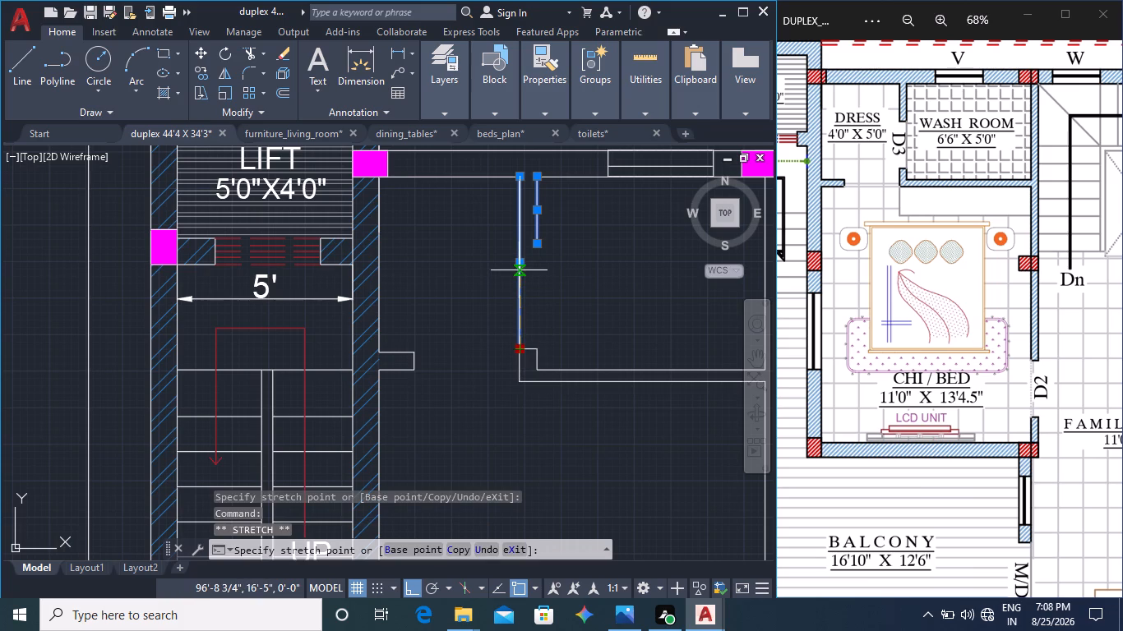
pyautogui.write("3'")
pyautogui.press('Return')
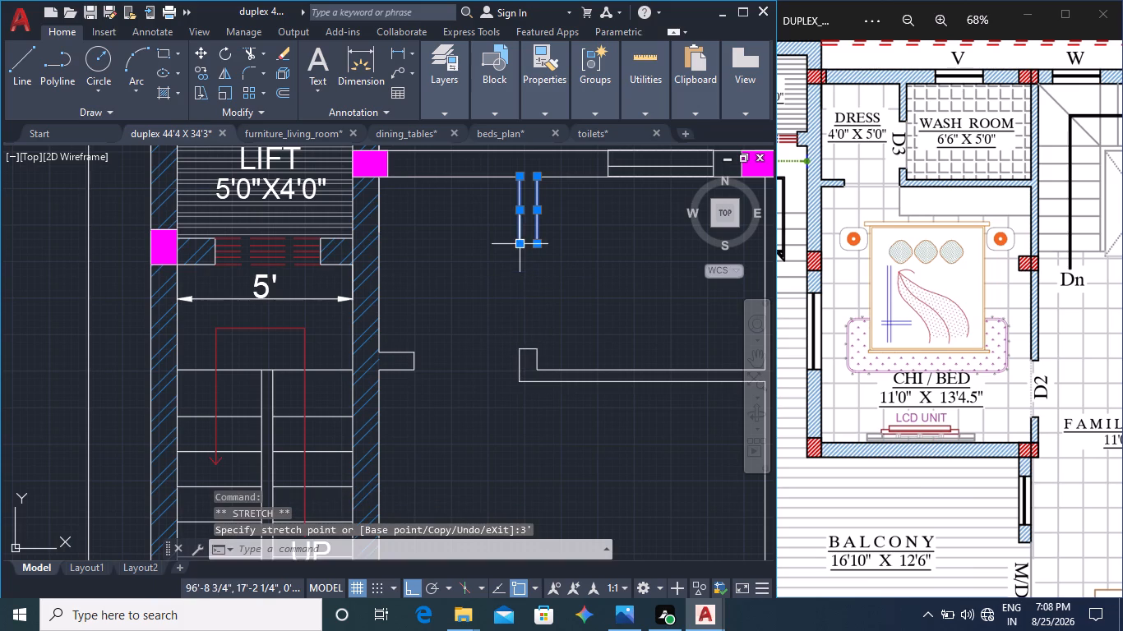
# Draw a 6" line joining the lower ends of the two shortened partition lines to close the wall above the D3 opening.
pyautogui.scroll(2, 512, 236)
pyautogui.click(23, 68)
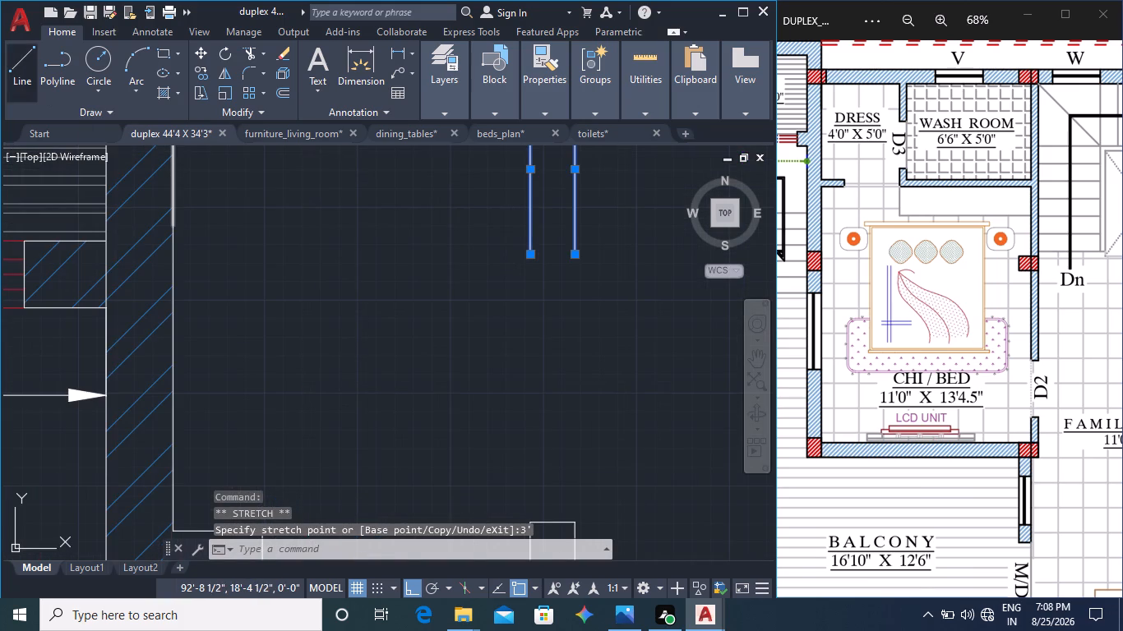
pyautogui.click(530, 254)
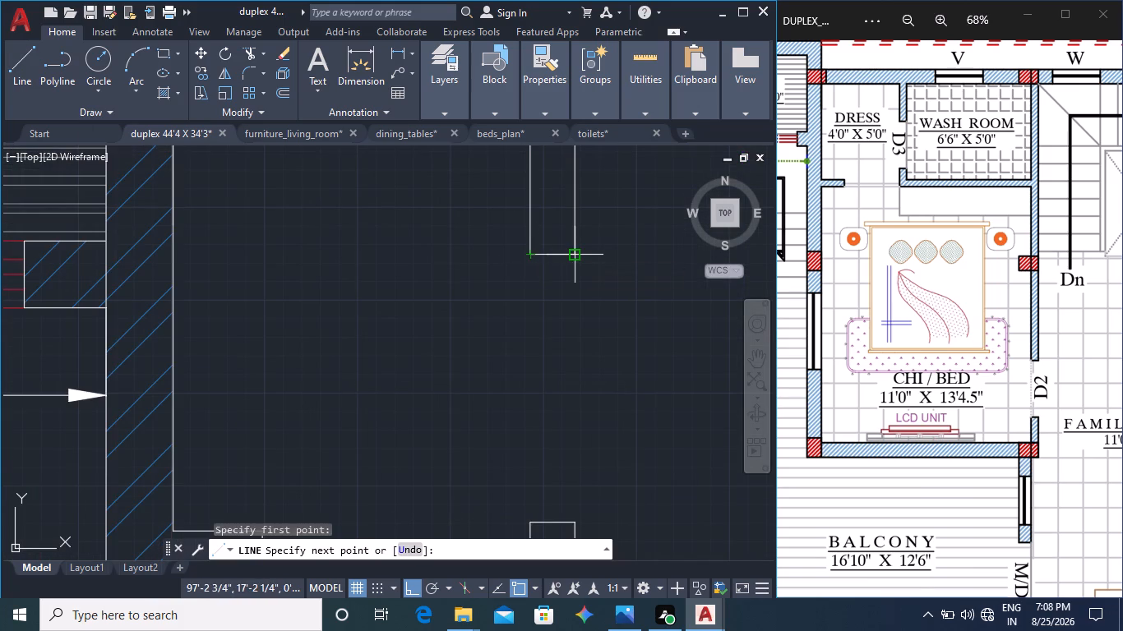
pyautogui.click(574, 256)
pyautogui.press('Escape')
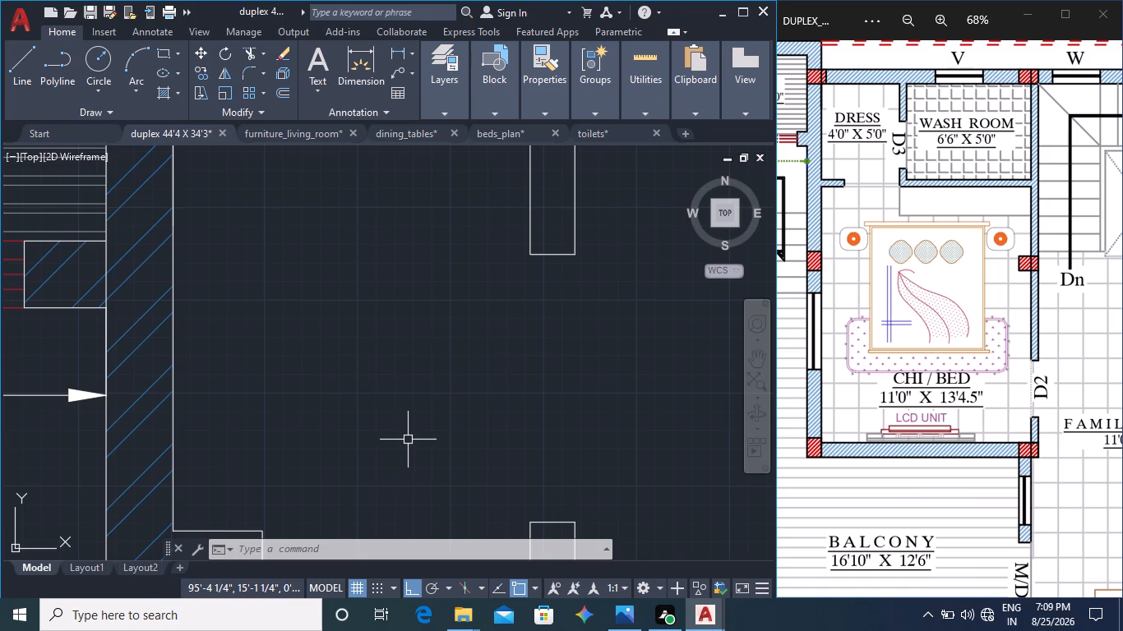
pyautogui.press('Escape')
pyautogui.press('Escape')
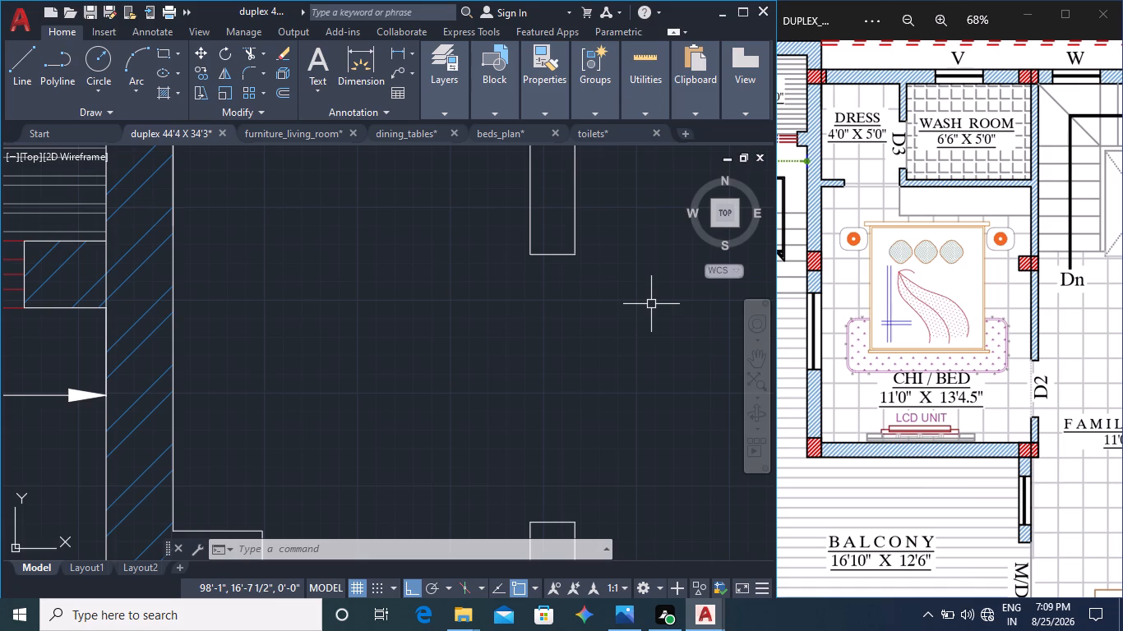
# Compare the drawn DRESS, WASH ROOM and CHI/BED walls, door openings and columns with the reference floor plan.
pyautogui.scroll(-3, 600, 386)
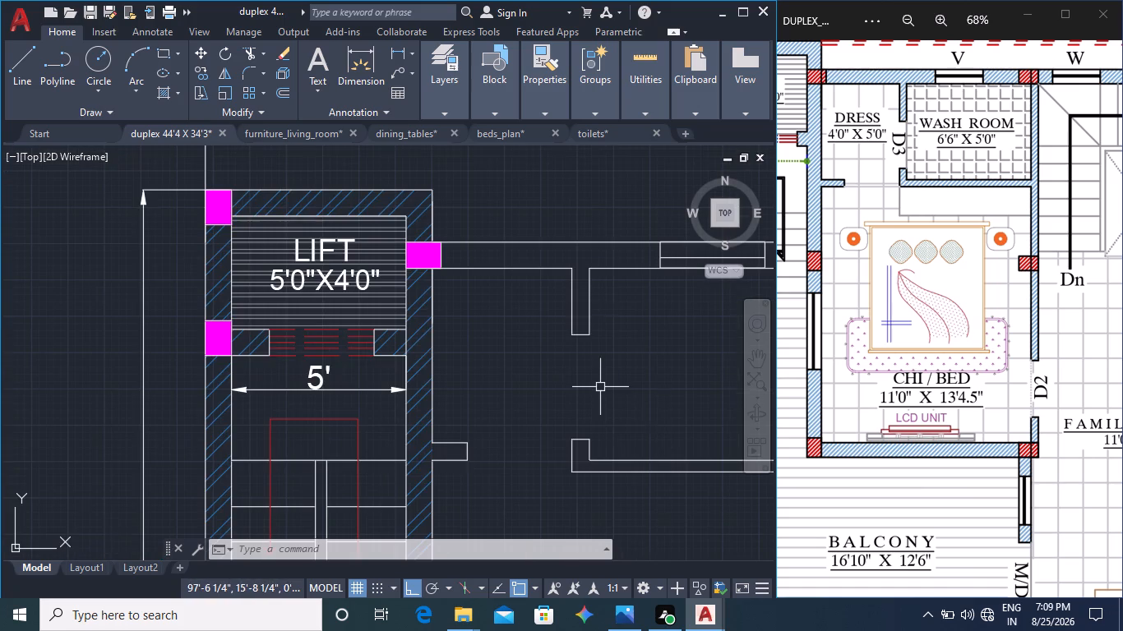
pyautogui.moveTo(645, 405); pyautogui.dragTo(530, 372, button='middle')
pyautogui.scroll(-2, 940, 312)
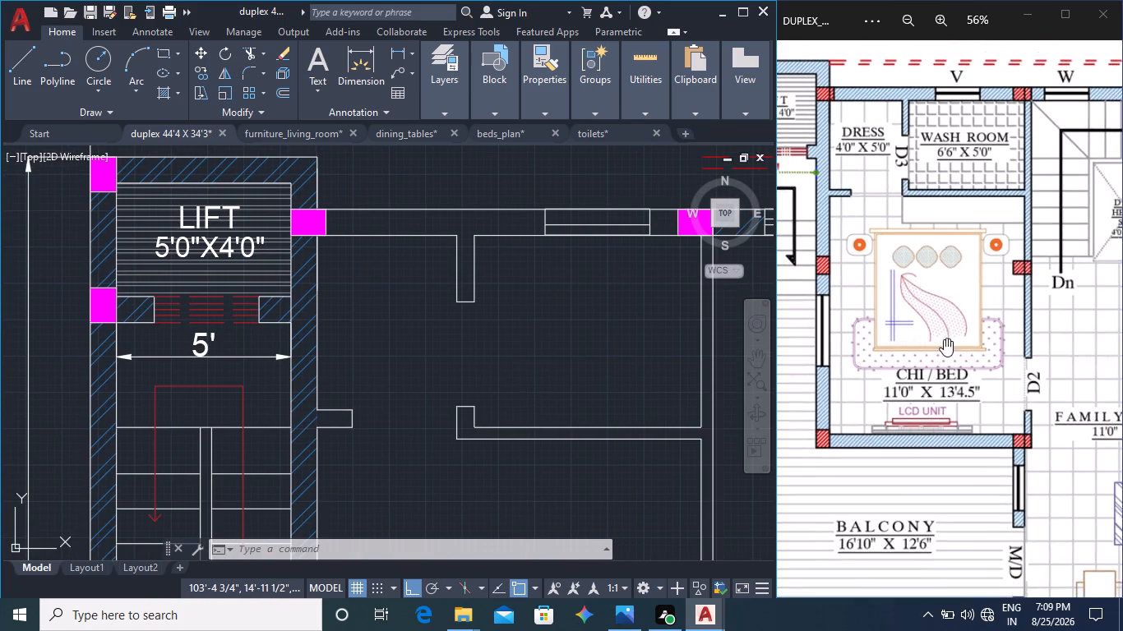
pyautogui.moveTo(941, 356); pyautogui.dragTo(954, 332, button='middle')
pyautogui.moveTo(951, 340); pyautogui.dragTo(968, 322, button='middle')
pyautogui.moveTo(527, 353); pyautogui.dragTo(455, 322, button='middle')
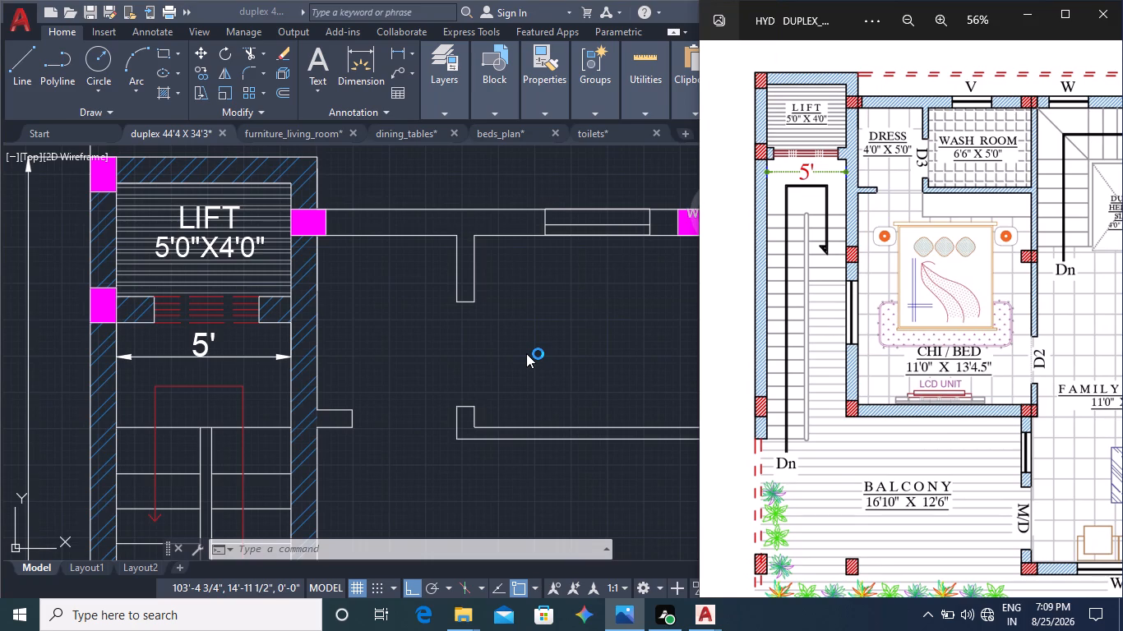
pyautogui.moveTo(510, 351); pyautogui.dragTo(479, 322, button='middle')
pyautogui.moveTo(534, 339); pyautogui.dragTo(461, 301, button='middle')
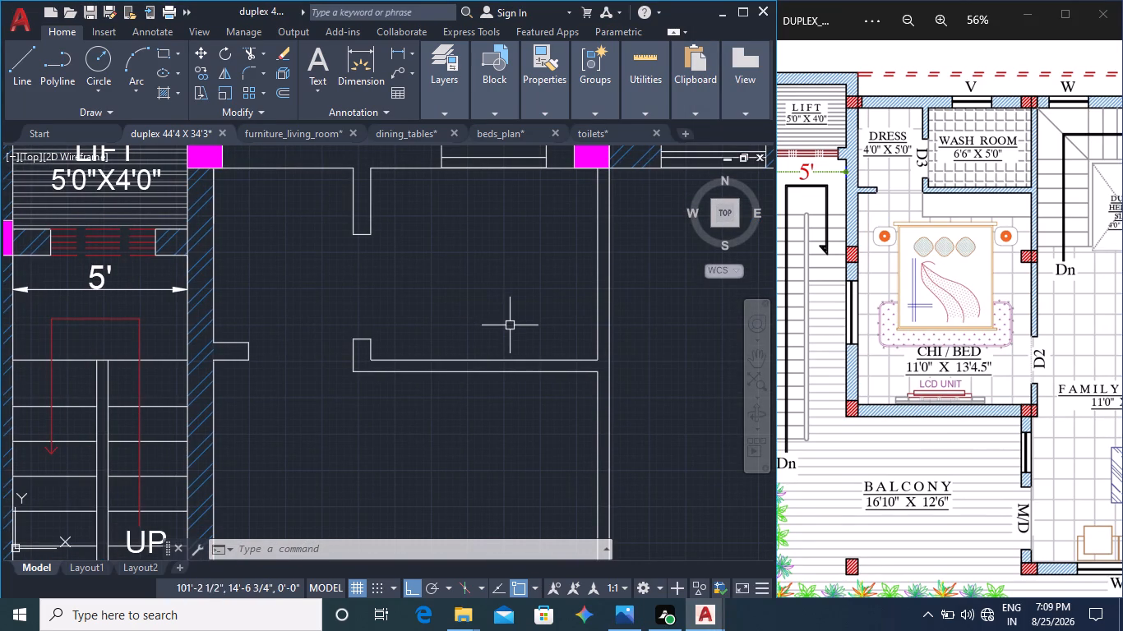
pyautogui.scroll(-1, 514, 429)
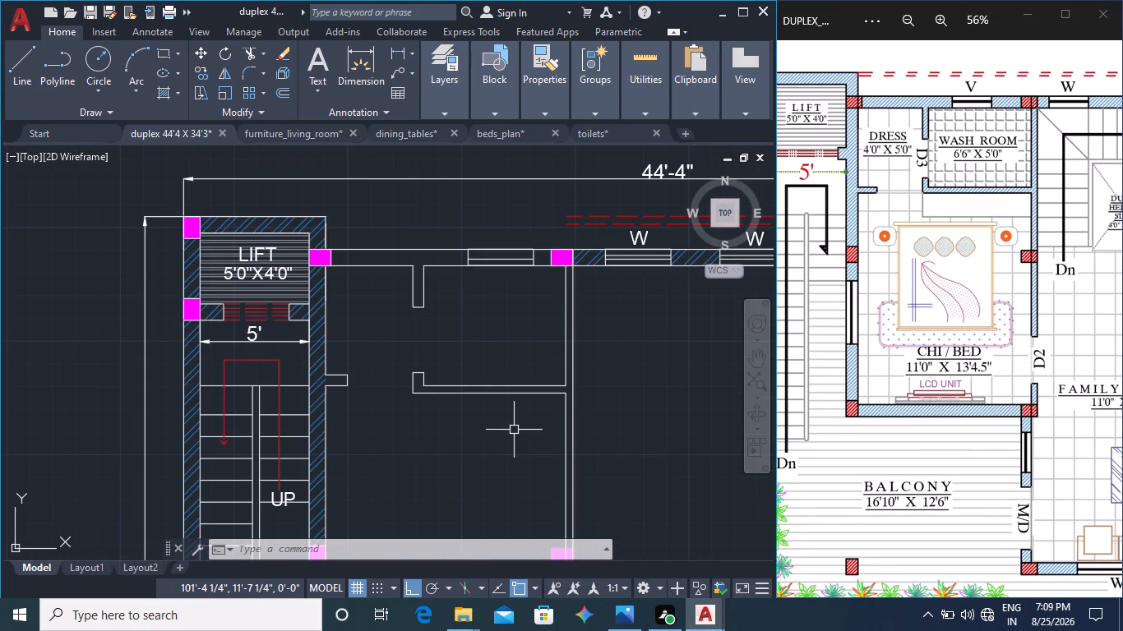
pyautogui.moveTo(515, 444); pyautogui.dragTo(529, 348, button='middle')
pyautogui.moveTo(524, 457); pyautogui.dragTo(523, 350, button='middle')
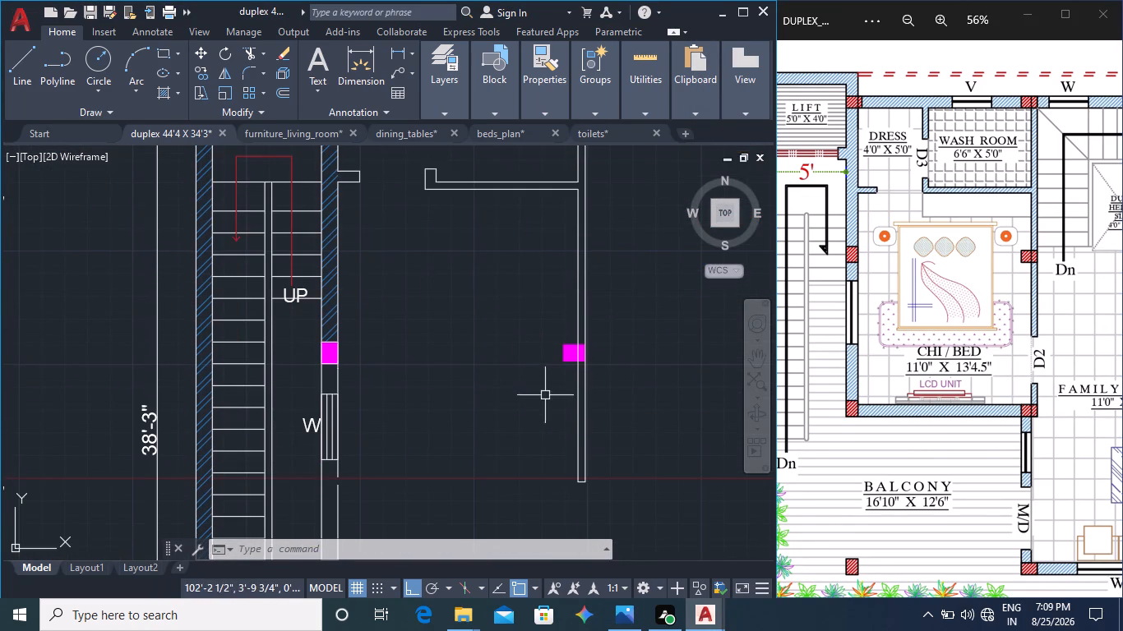
pyautogui.moveTo(495, 468); pyautogui.dragTo(534, 366, button='middle')
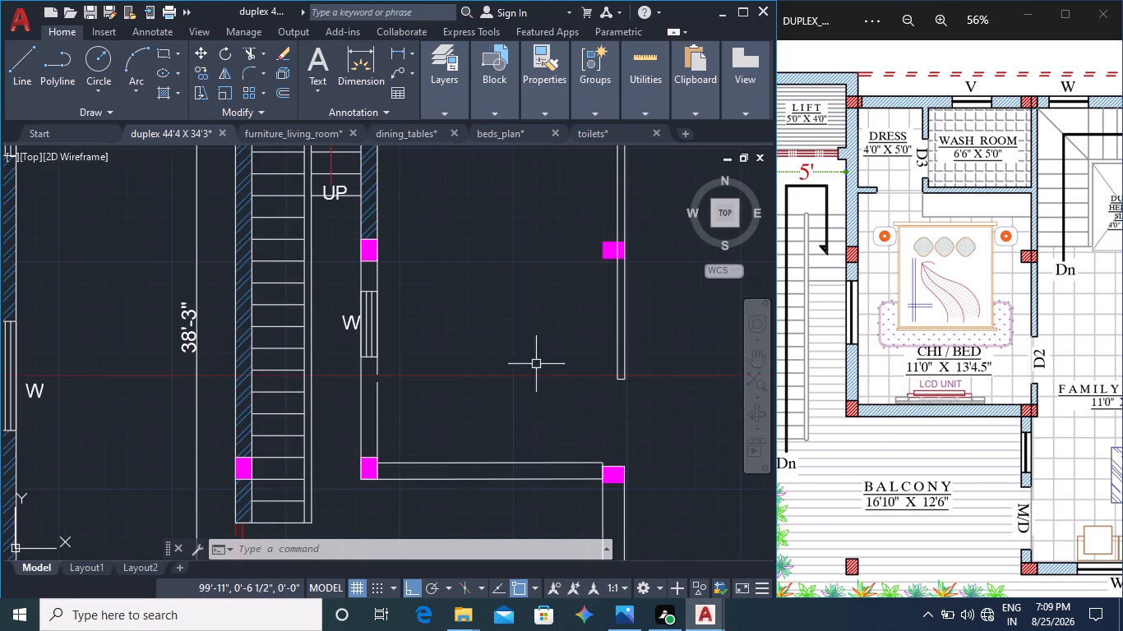
pyautogui.moveTo(589, 412); pyautogui.dragTo(570, 425, button='middle')
pyautogui.moveTo(571, 432); pyautogui.dragTo(567, 389, button='middle')
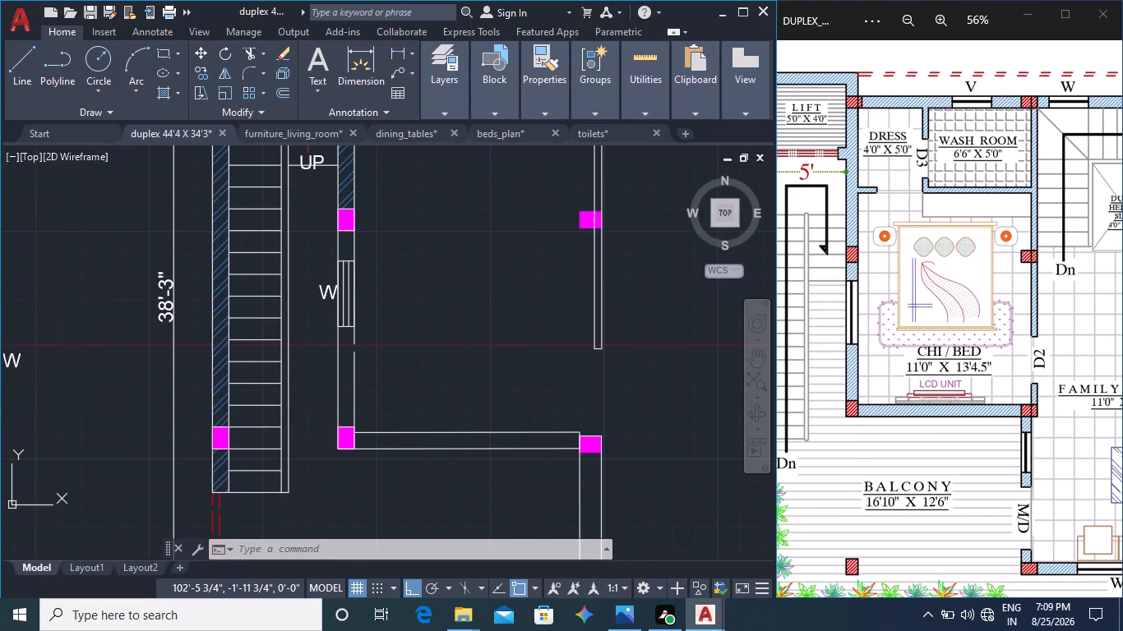
pyautogui.scroll(1, 604, 425)
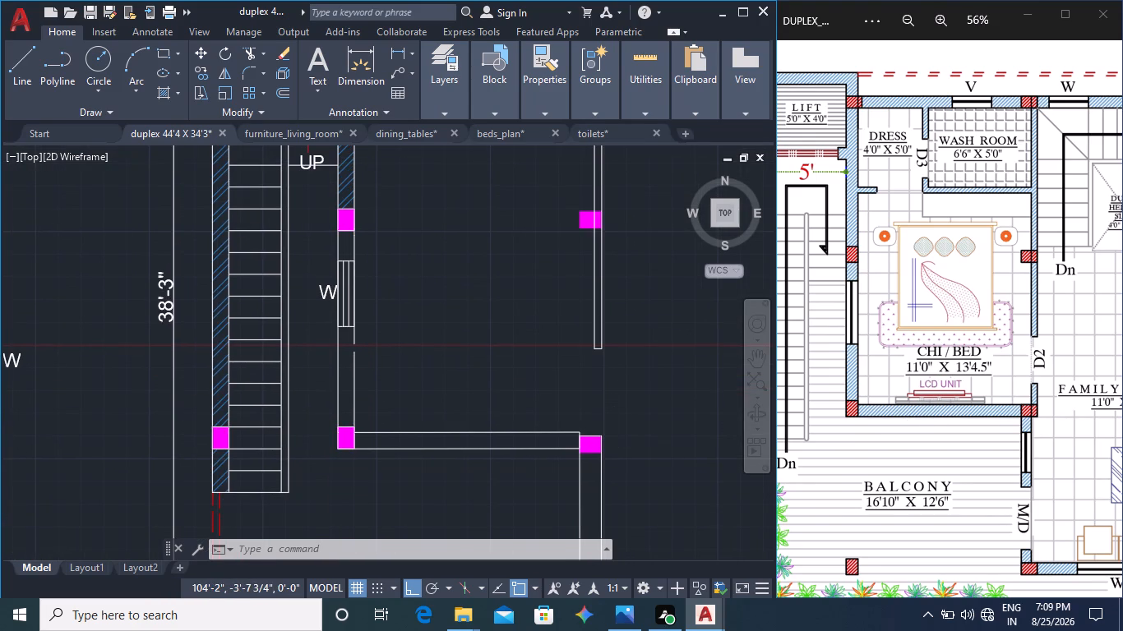
pyautogui.scroll(1, 605, 433)
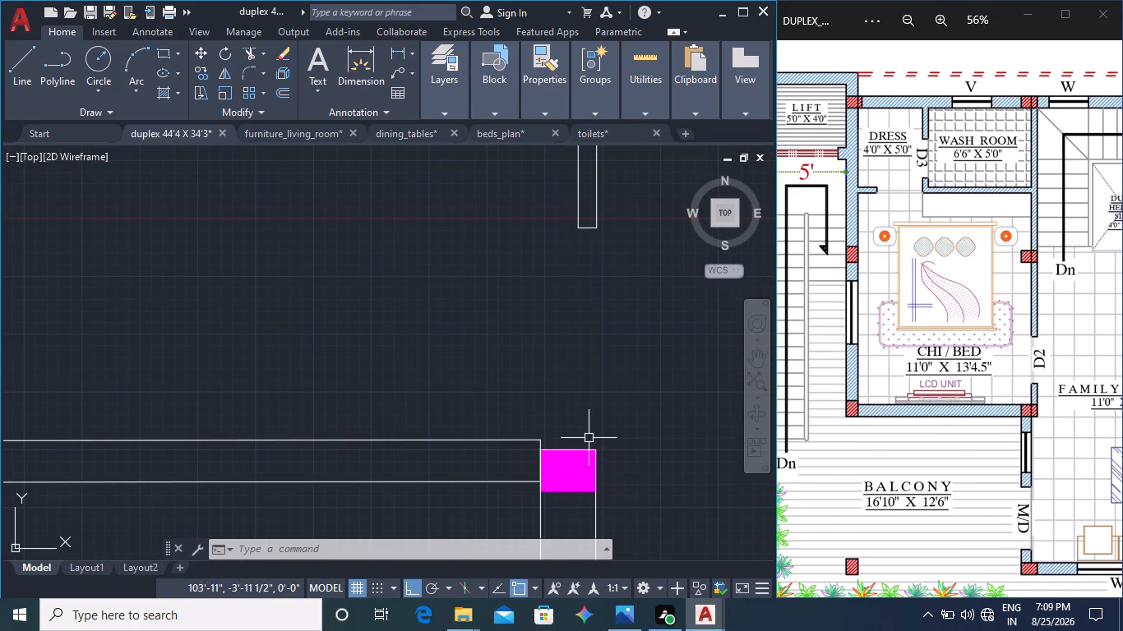
pyautogui.scroll(-2, 598, 418)
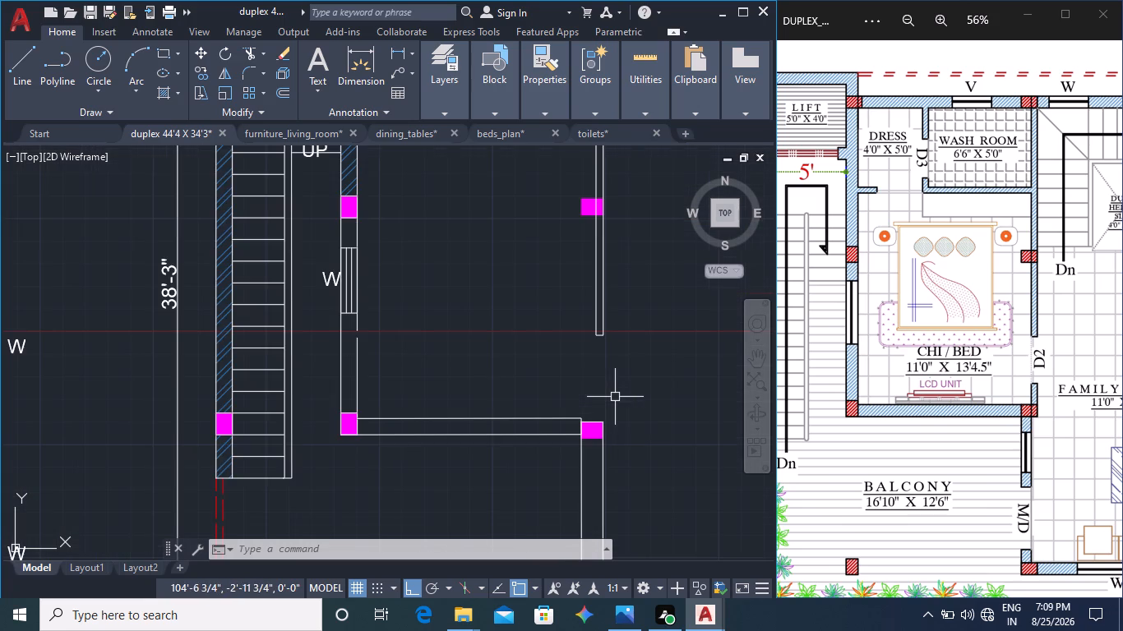
pyautogui.moveTo(626, 411); pyautogui.dragTo(594, 390, button='middle')
pyautogui.scroll(-1, 602, 397)
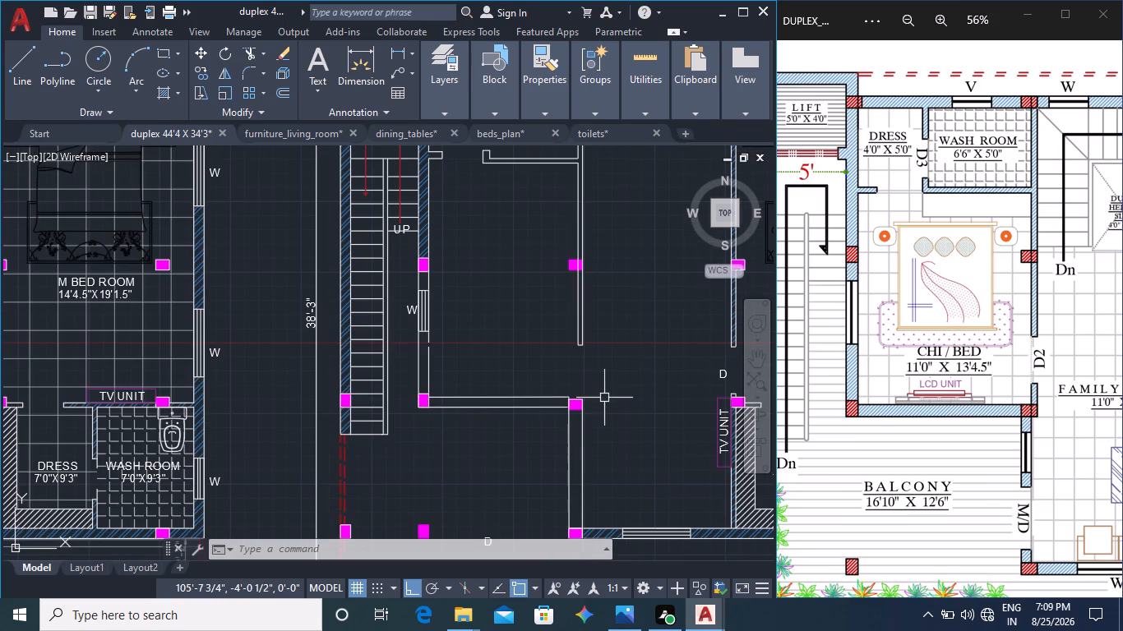
pyautogui.moveTo(595, 382); pyautogui.dragTo(592, 406, button='middle')
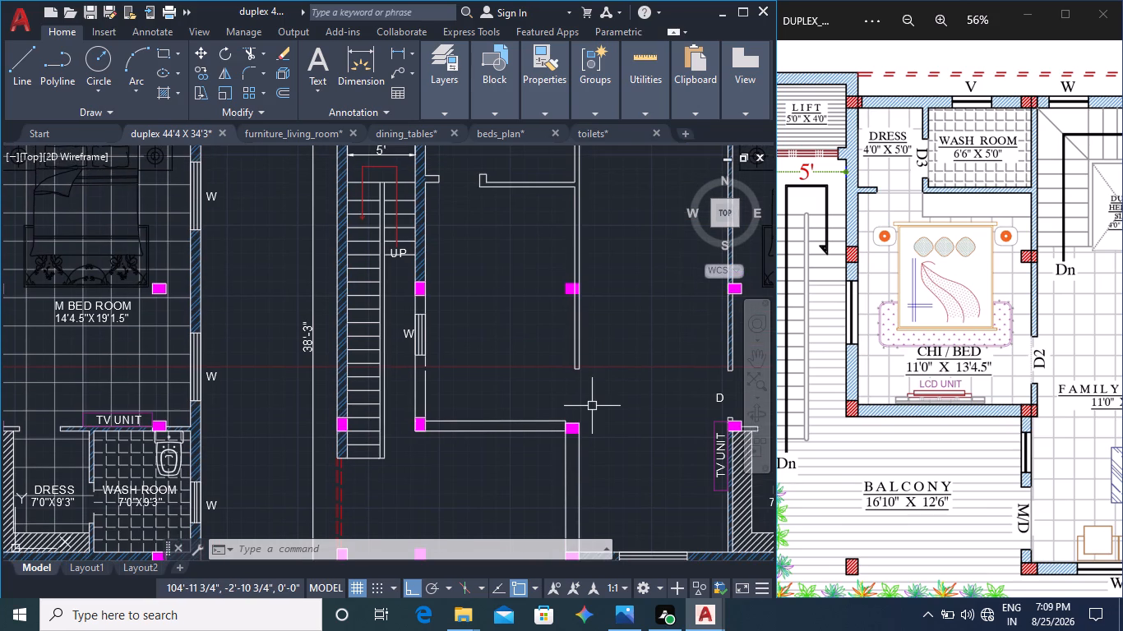
# Stretch the CHI/BED left wall's inner line up to the lower corner of the window, closing the gap below it.
pyautogui.scroll(3, 413, 369)
pyautogui.click(460, 397)
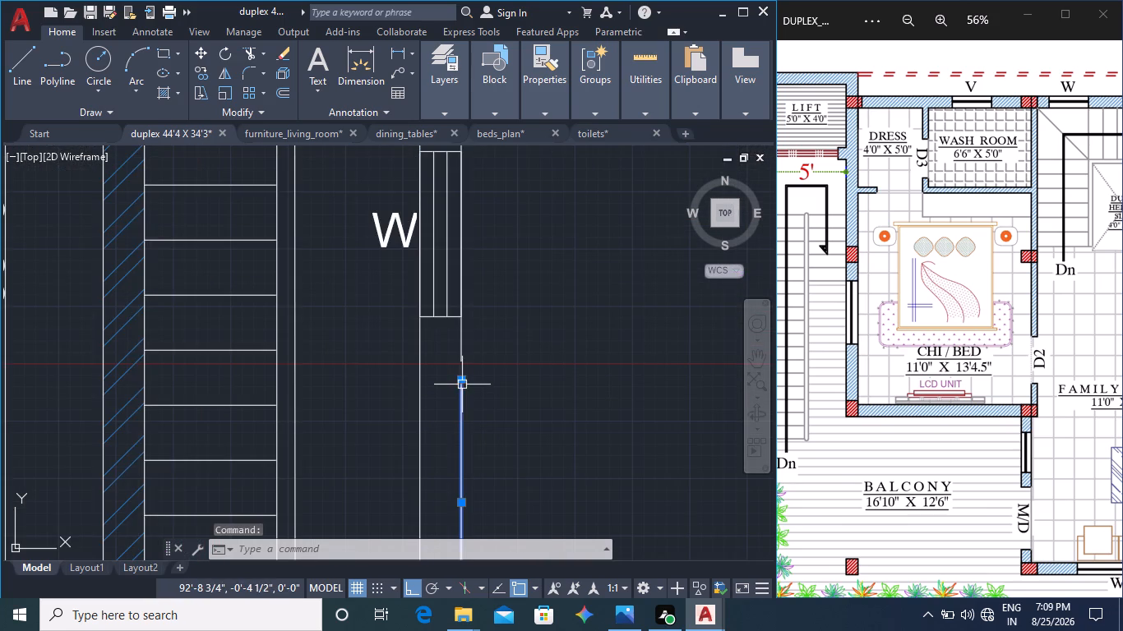
pyautogui.click(462, 384)
pyautogui.click(462, 317)
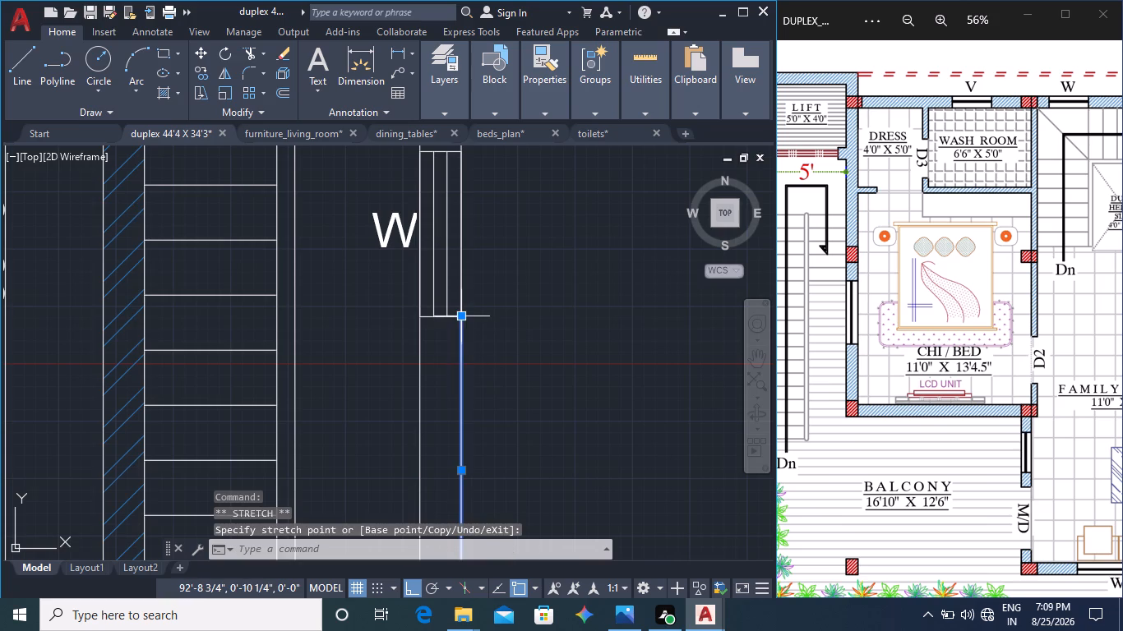
pyautogui.press('Escape')
pyautogui.press('Escape')
# Examine the CHI/BED room, balcony, central bay and furnished M BED ROOM of the plan against the reference.
pyautogui.scroll(-1, 472, 361)
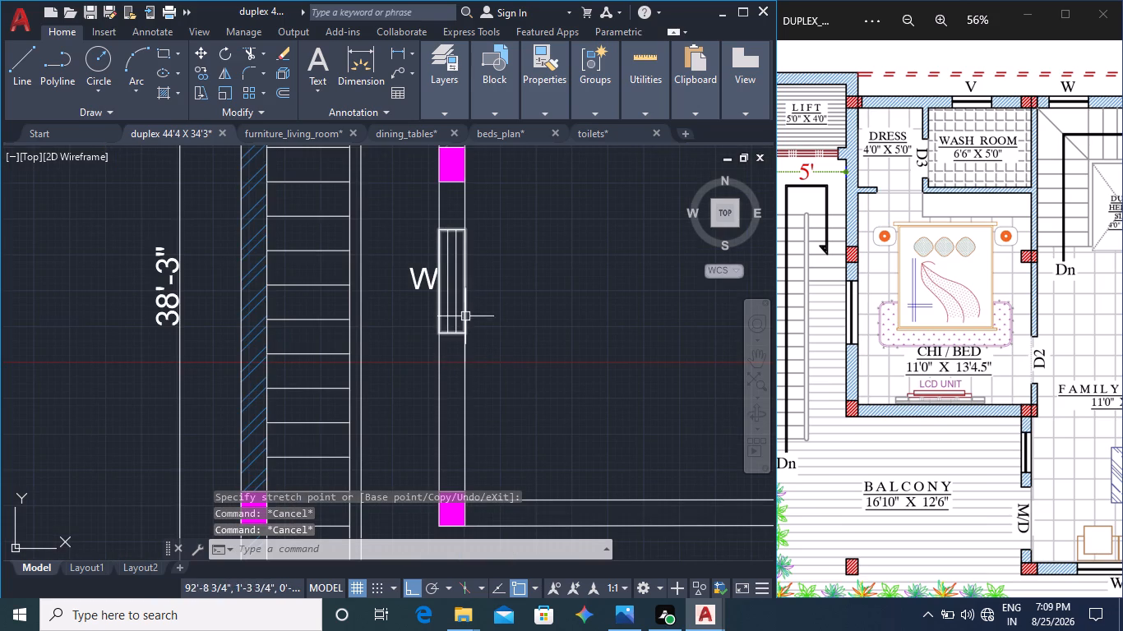
pyautogui.scroll(-3, 493, 371)
pyautogui.moveTo(534, 399); pyautogui.dragTo(504, 318, button='middle')
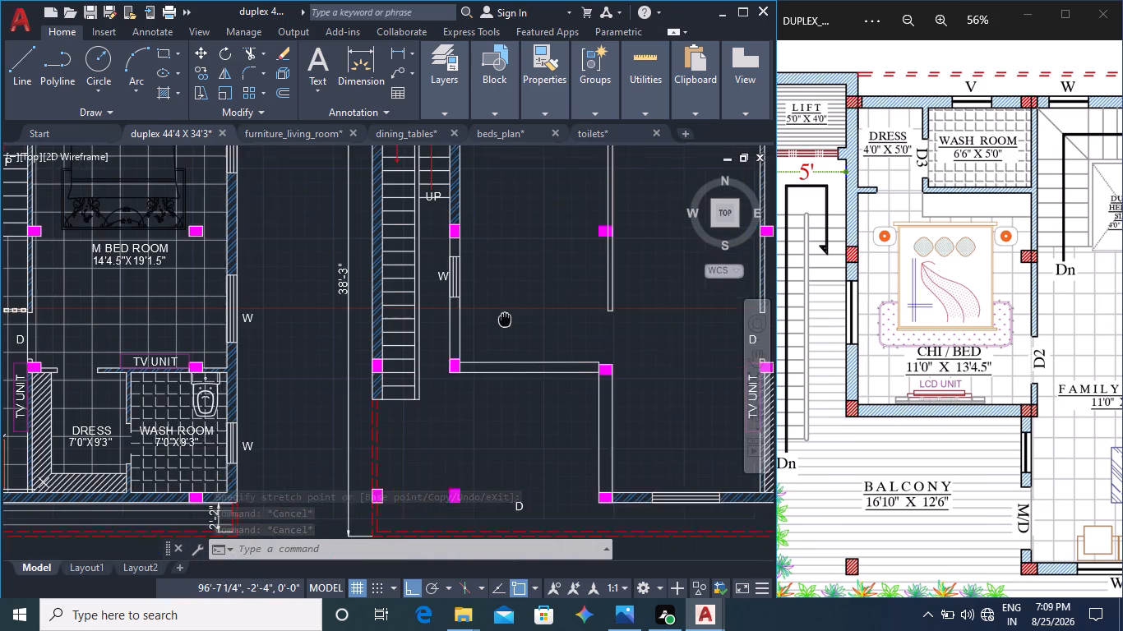
pyautogui.moveTo(517, 416); pyautogui.dragTo(497, 373, button='middle')
pyautogui.moveTo(563, 398); pyautogui.dragTo(451, 449, button='middle')
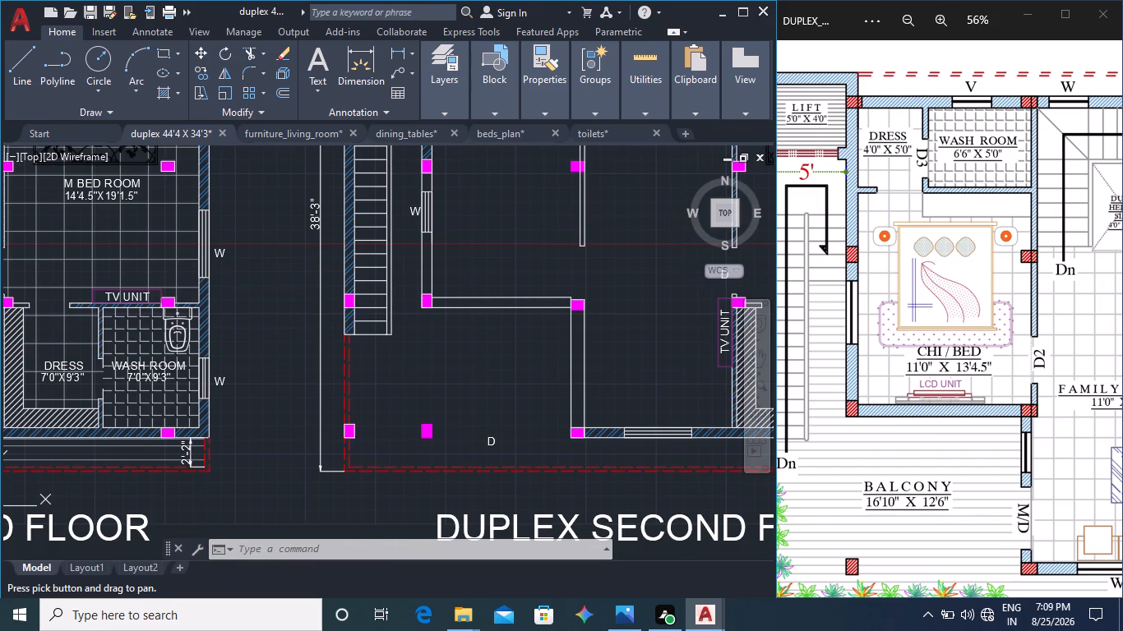
pyautogui.moveTo(520, 346); pyautogui.dragTo(488, 440, button='middle')
pyautogui.moveTo(513, 333); pyautogui.dragTo(485, 409, button='middle')
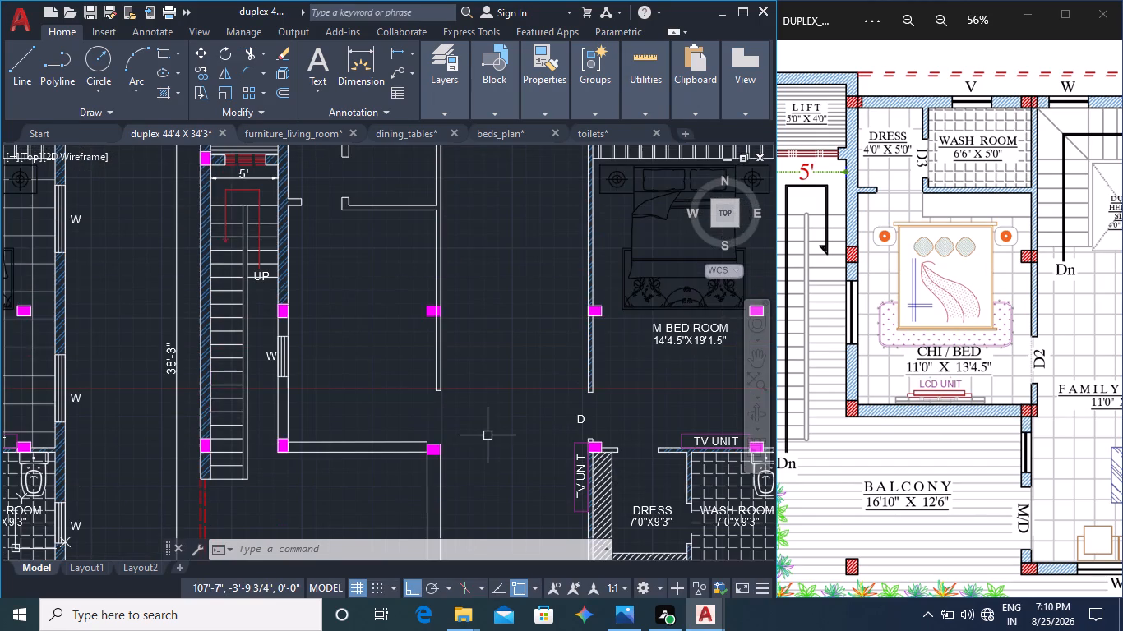
pyautogui.moveTo(485, 409); pyautogui.dragTo(531, 452, button='middle')
pyautogui.scroll(2, 342, 309)
pyautogui.scroll(-1, 349, 322)
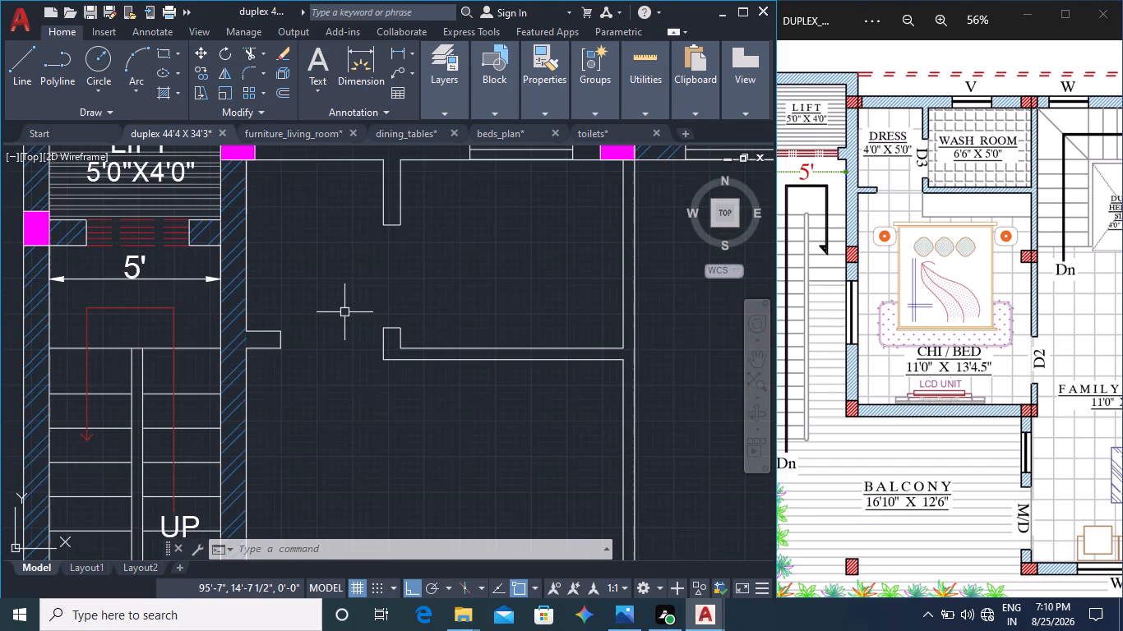
pyautogui.moveTo(481, 387); pyautogui.dragTo(390, 342, button='middle')
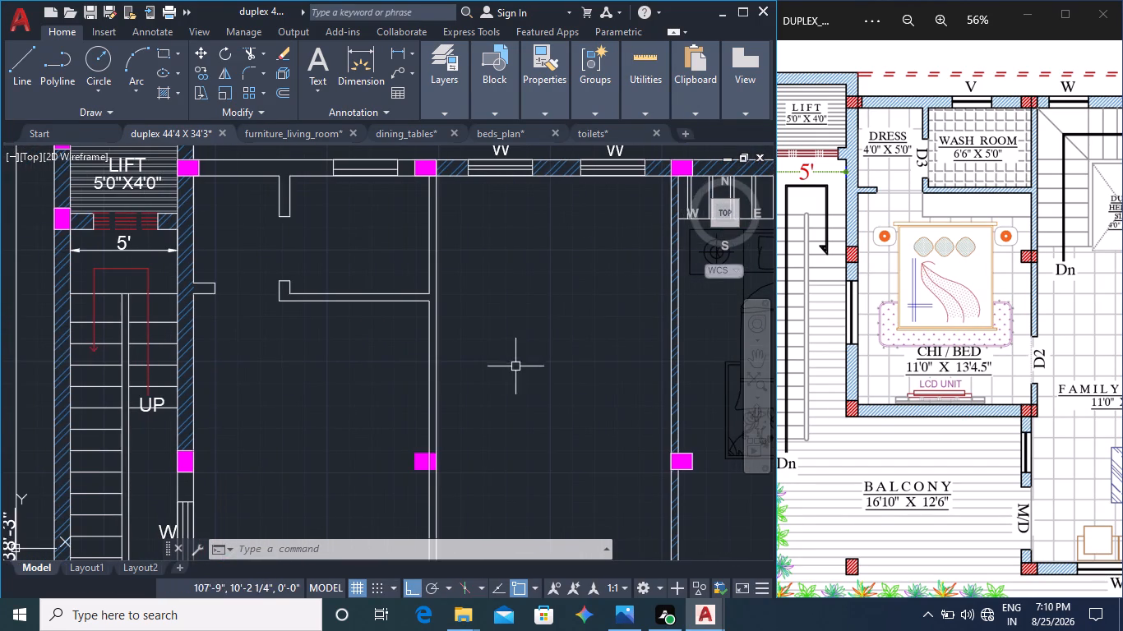
pyautogui.moveTo(516, 367); pyautogui.dragTo(448, 338, button='middle')
pyautogui.moveTo(529, 395); pyautogui.dragTo(429, 289, button='middle')
pyautogui.moveTo(529, 375); pyautogui.dragTo(492, 322, button='middle')
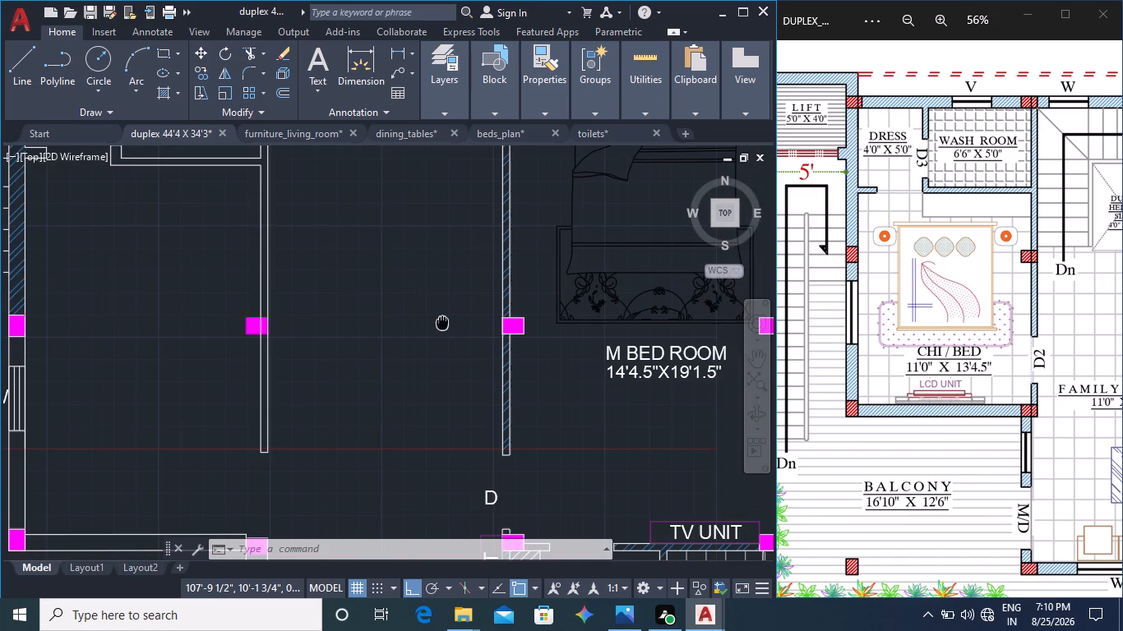
pyautogui.scroll(-2, 600, 405)
pyautogui.moveTo(622, 397); pyautogui.dragTo(604, 369, button='middle')
pyautogui.scroll(3, 603, 277)
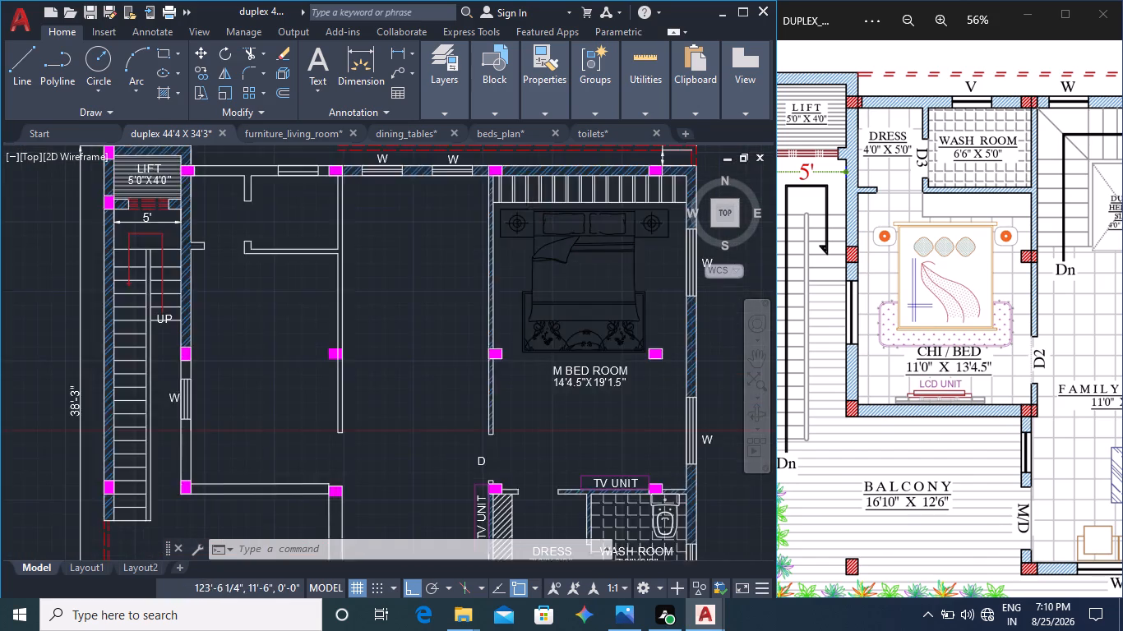
pyautogui.moveTo(574, 260); pyautogui.dragTo(574, 331, button='middle')
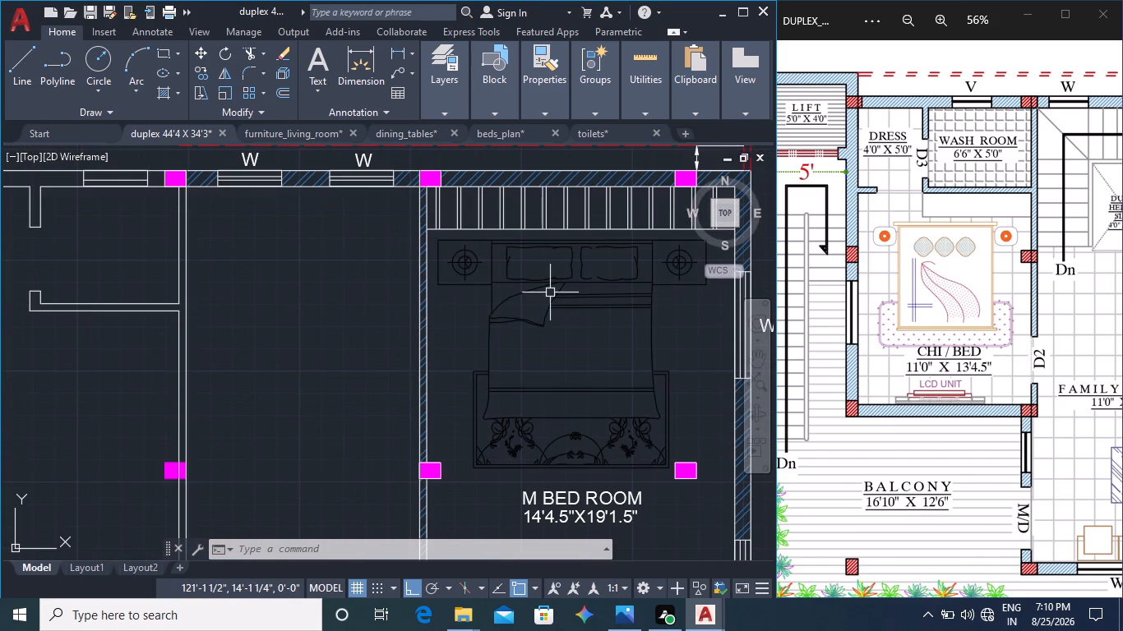
pyautogui.scroll(1, 486, 274)
pyautogui.scroll(-1, 490, 276)
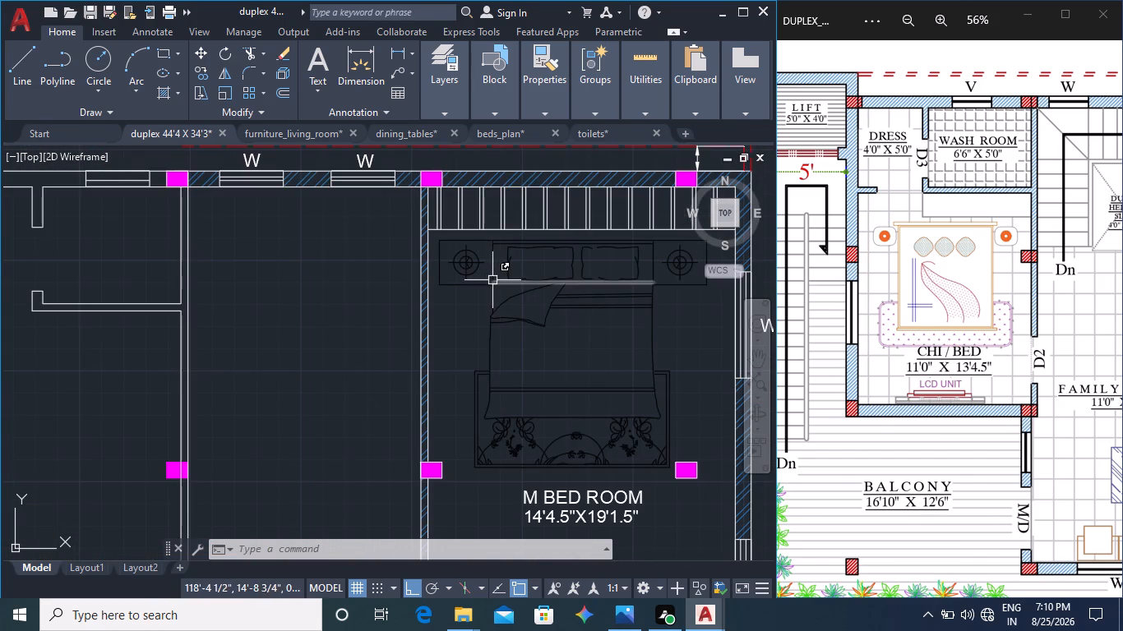
pyautogui.moveTo(393, 329); pyautogui.dragTo(586, 354, button='middle')
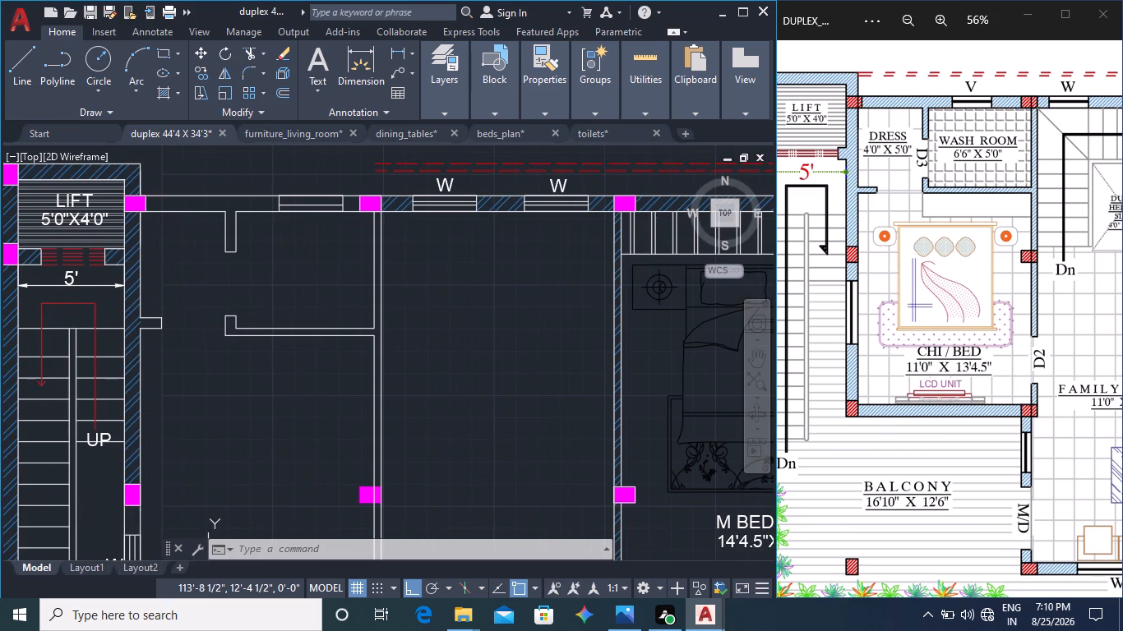
pyautogui.moveTo(482, 336); pyautogui.dragTo(492, 326, button='middle')
pyautogui.moveTo(499, 353); pyautogui.dragTo(496, 348, button='middle')
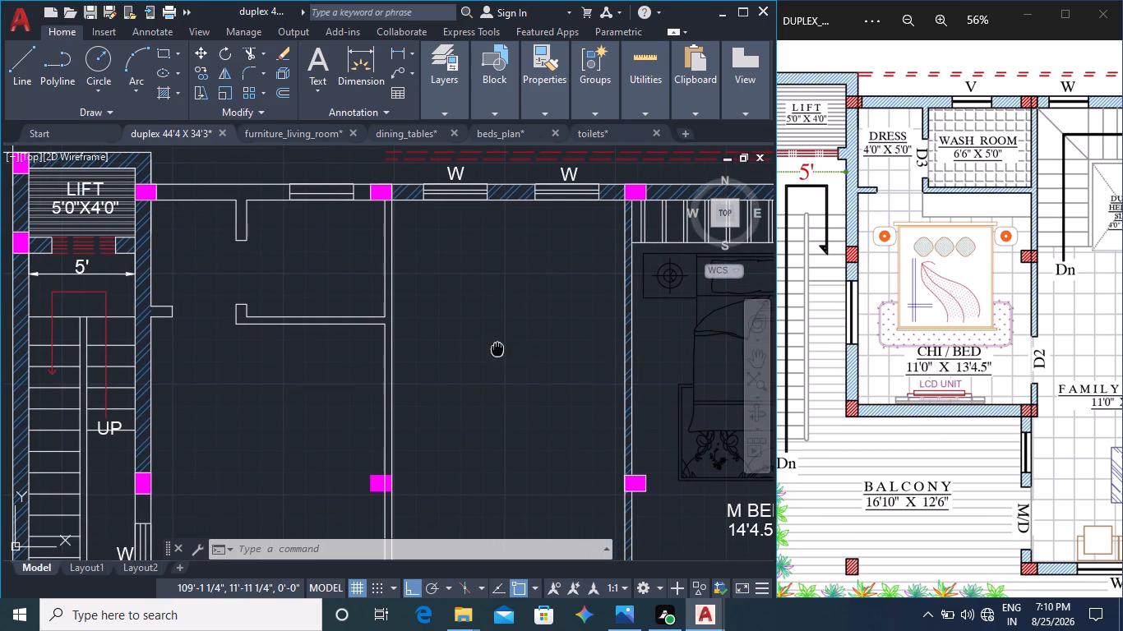
pyautogui.moveTo(496, 348); pyautogui.dragTo(364, 337, button='middle')
pyautogui.moveTo(566, 338); pyautogui.dragTo(464, 338, button='middle')
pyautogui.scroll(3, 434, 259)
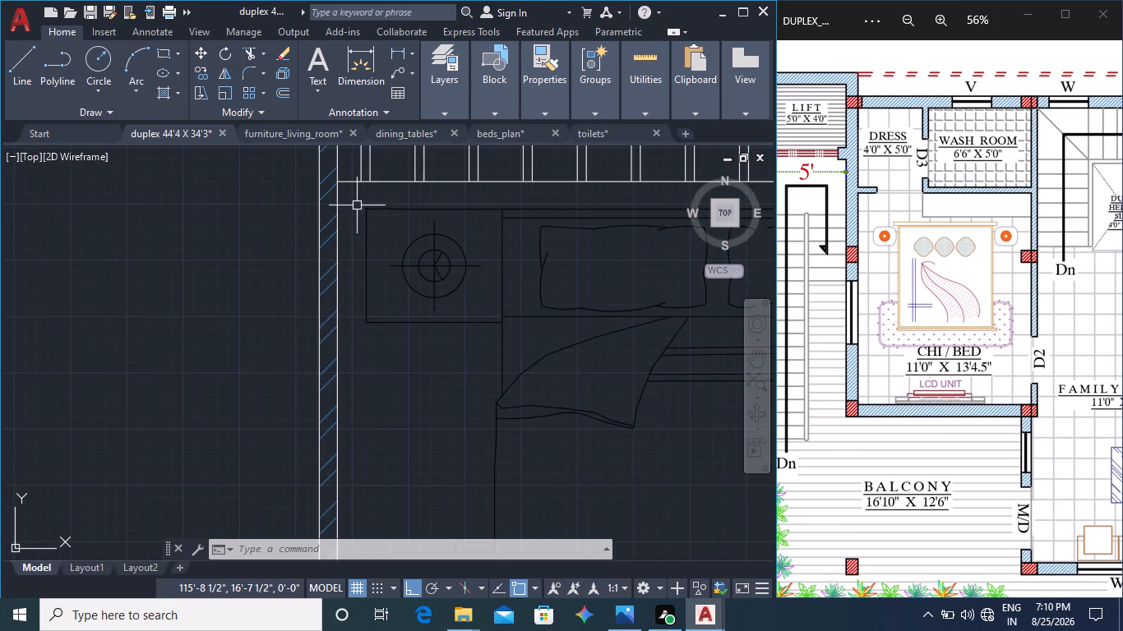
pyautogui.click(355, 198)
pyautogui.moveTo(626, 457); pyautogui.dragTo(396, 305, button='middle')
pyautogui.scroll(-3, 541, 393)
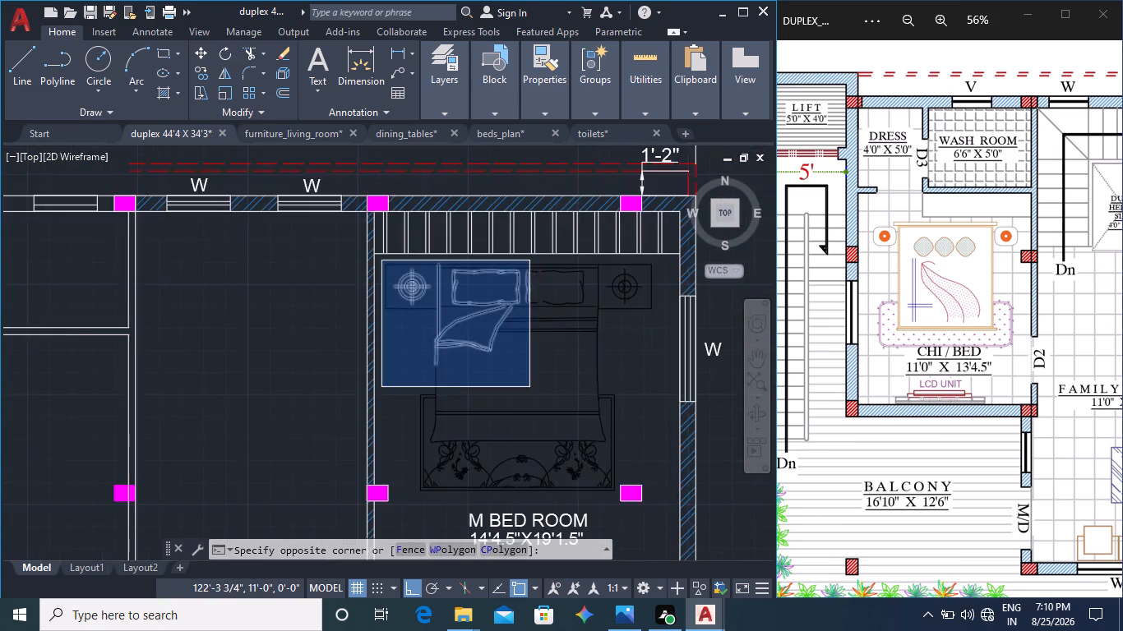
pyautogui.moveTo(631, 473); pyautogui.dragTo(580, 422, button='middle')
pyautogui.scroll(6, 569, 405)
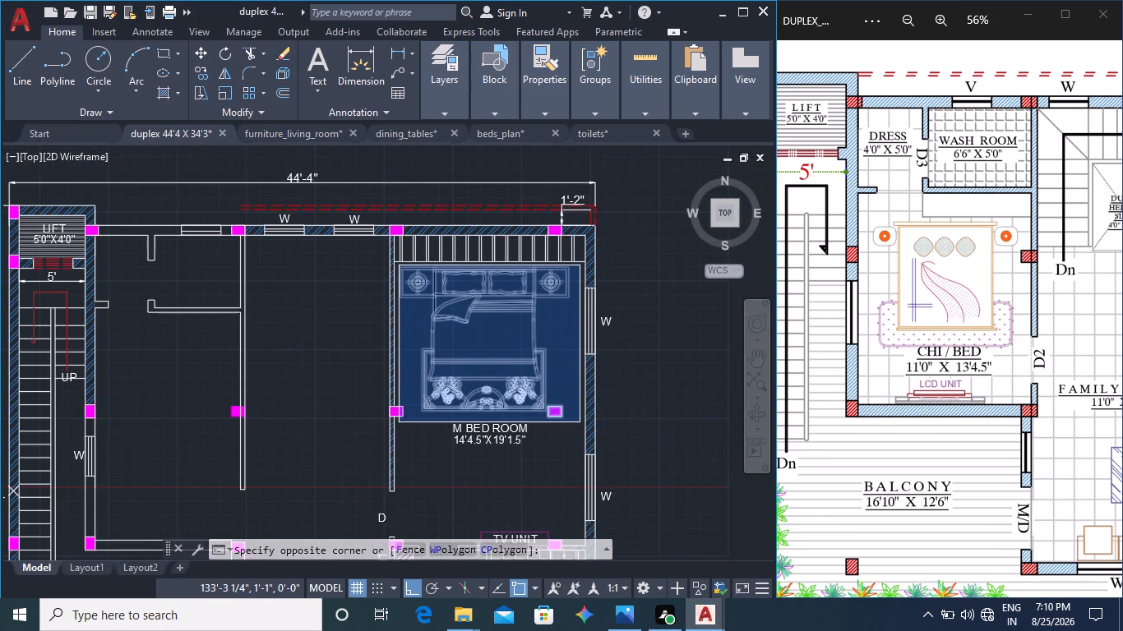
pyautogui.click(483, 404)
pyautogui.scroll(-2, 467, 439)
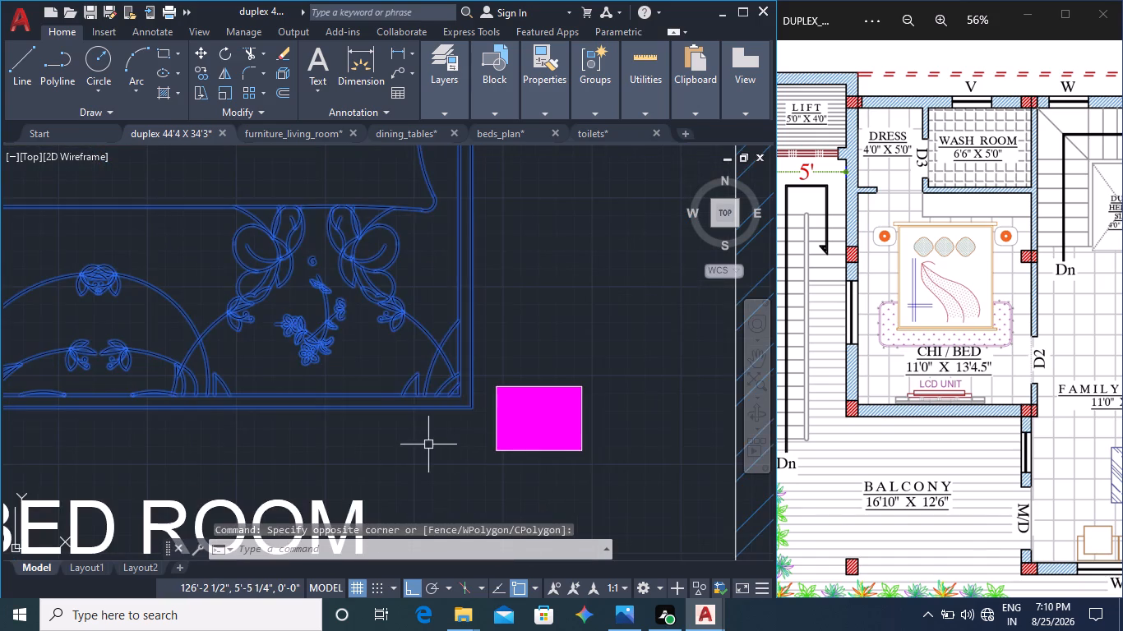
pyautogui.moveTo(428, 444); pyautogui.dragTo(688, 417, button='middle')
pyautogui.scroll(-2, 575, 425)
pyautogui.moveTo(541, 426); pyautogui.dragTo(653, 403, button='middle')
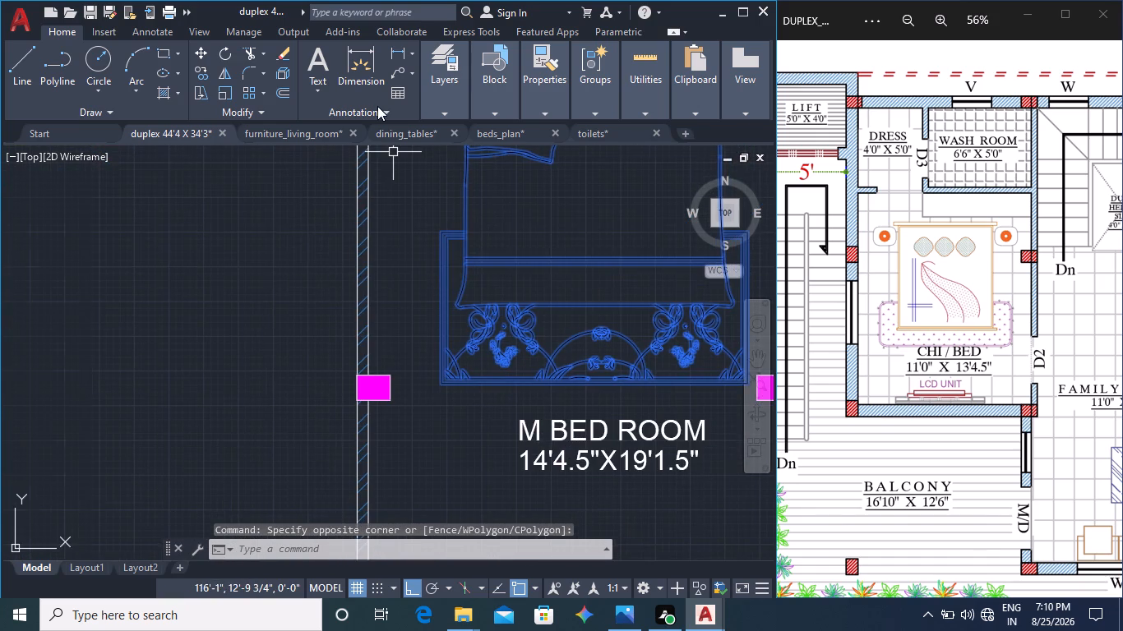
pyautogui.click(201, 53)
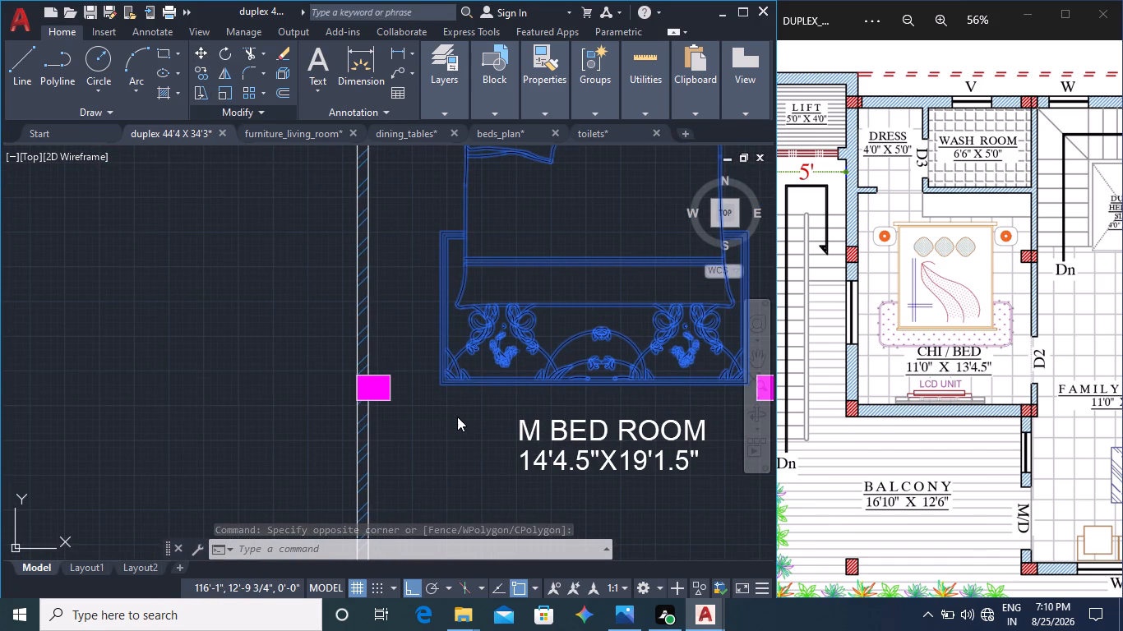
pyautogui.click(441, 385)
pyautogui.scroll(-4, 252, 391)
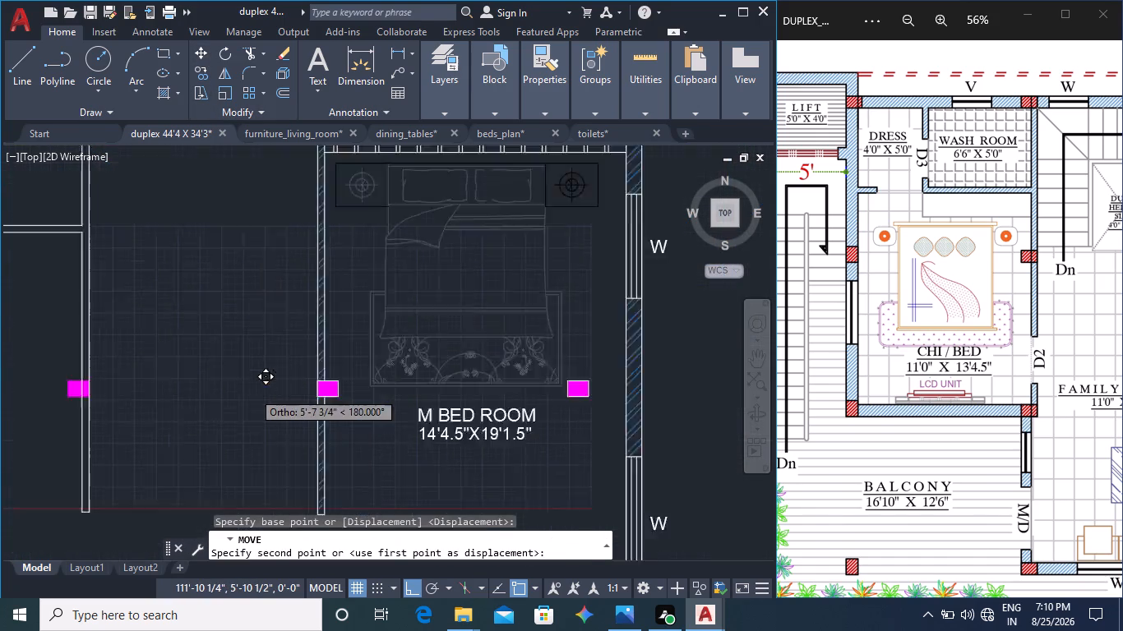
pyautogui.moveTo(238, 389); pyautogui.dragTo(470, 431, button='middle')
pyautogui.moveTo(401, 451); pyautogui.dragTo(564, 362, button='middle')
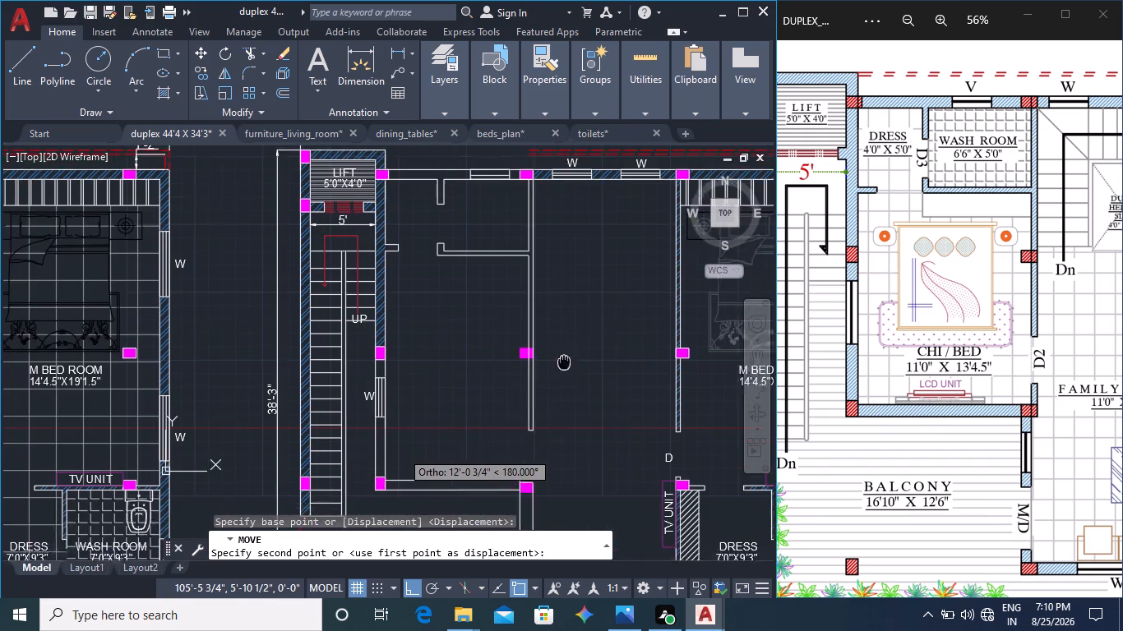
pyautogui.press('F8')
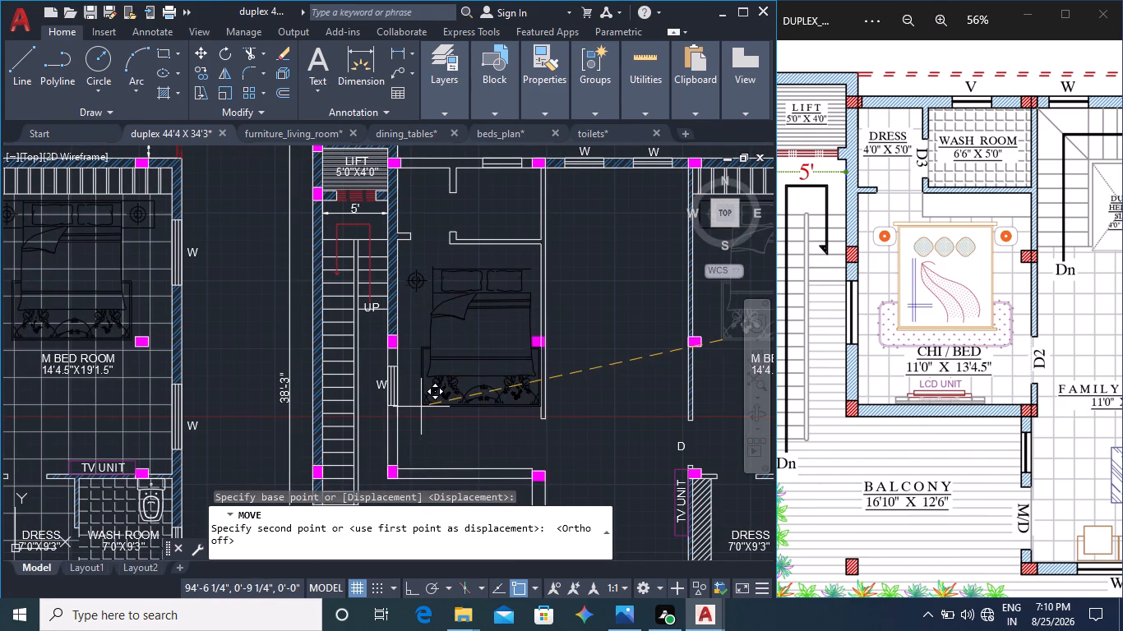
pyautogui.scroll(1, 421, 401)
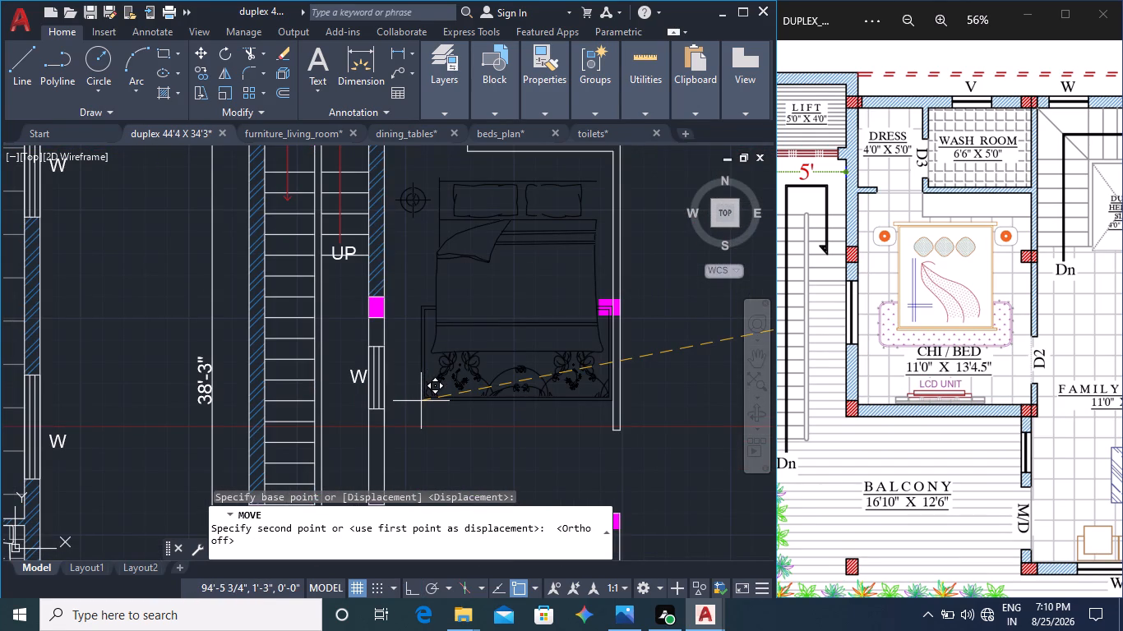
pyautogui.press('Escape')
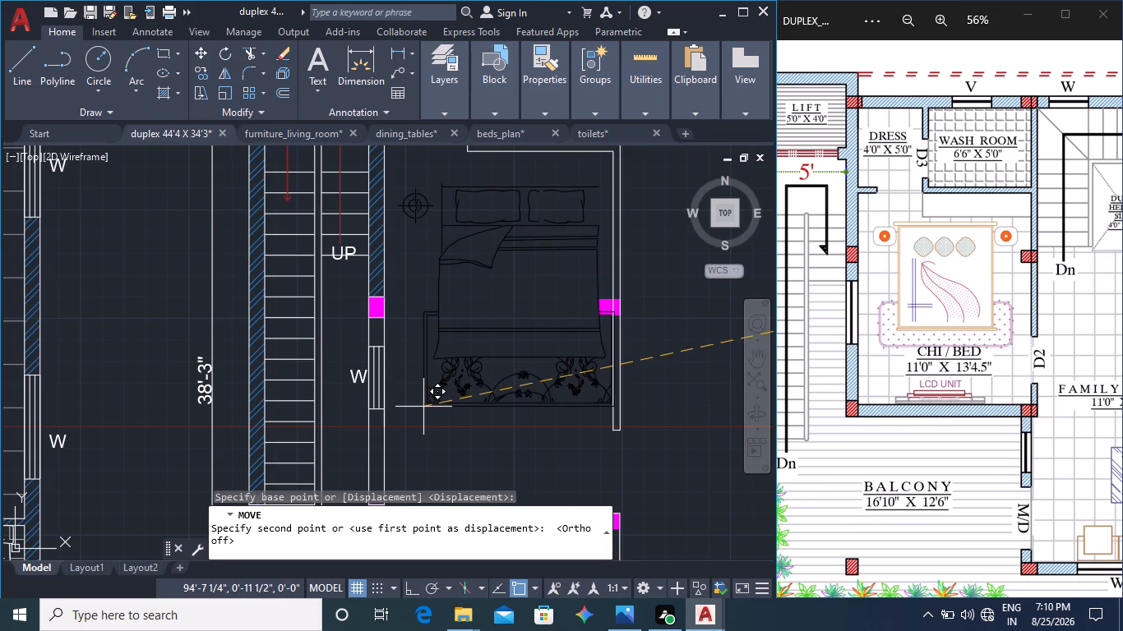
# Scale the M BED ROOM bed with its side tables and foot rug down slightly, using the rug's lower-left corner as base point.
pyautogui.moveTo(589, 404); pyautogui.dragTo(196, 384, button='middle')
pyautogui.scroll(-2, 543, 383)
pyautogui.scroll(3, 617, 261)
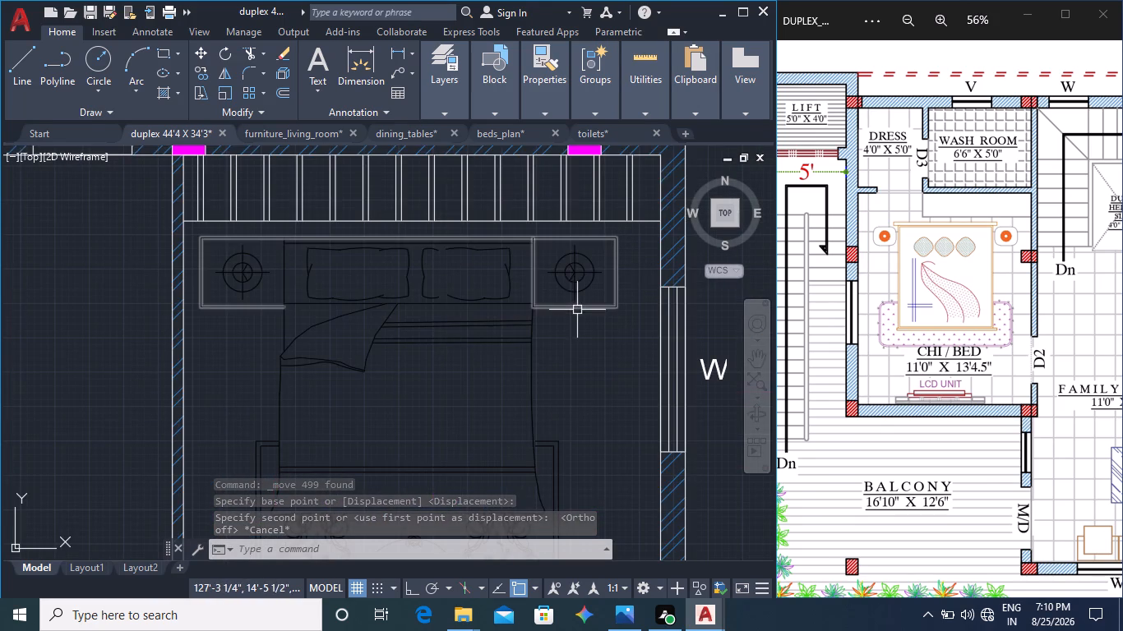
pyautogui.click(543, 305)
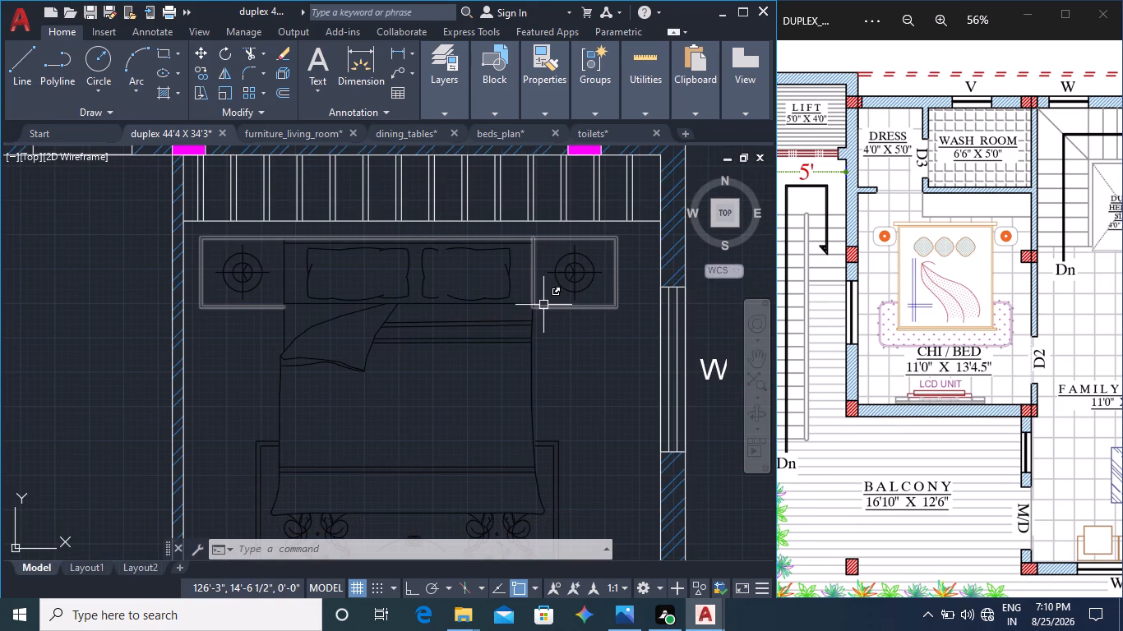
pyautogui.click(197, 228)
pyautogui.click(624, 406)
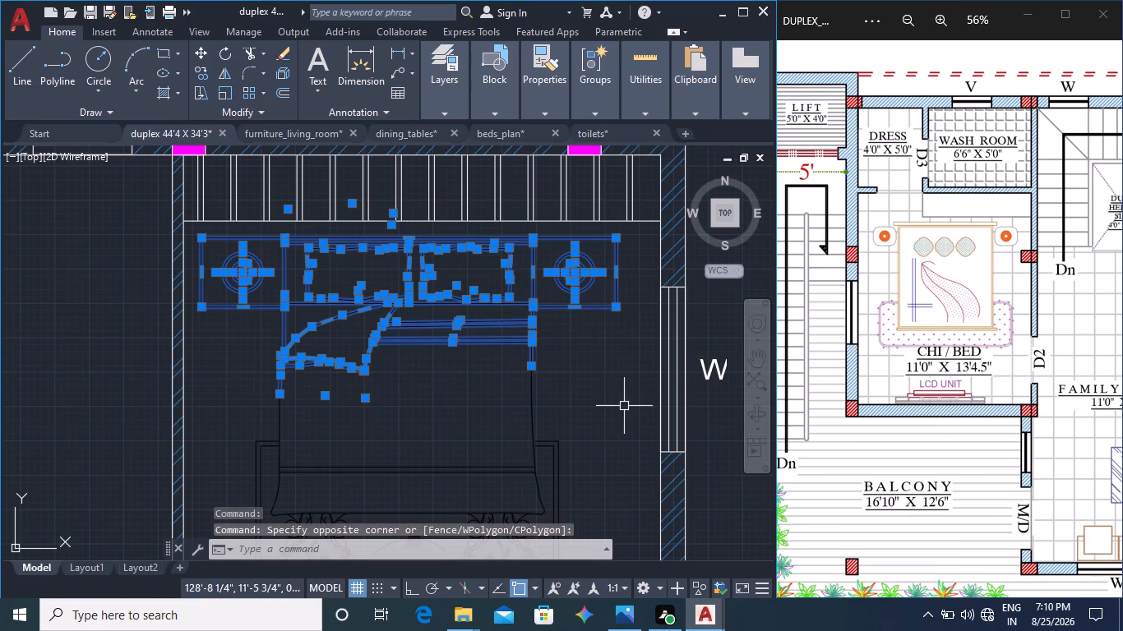
pyautogui.moveTo(599, 472); pyautogui.dragTo(585, 280, button='middle')
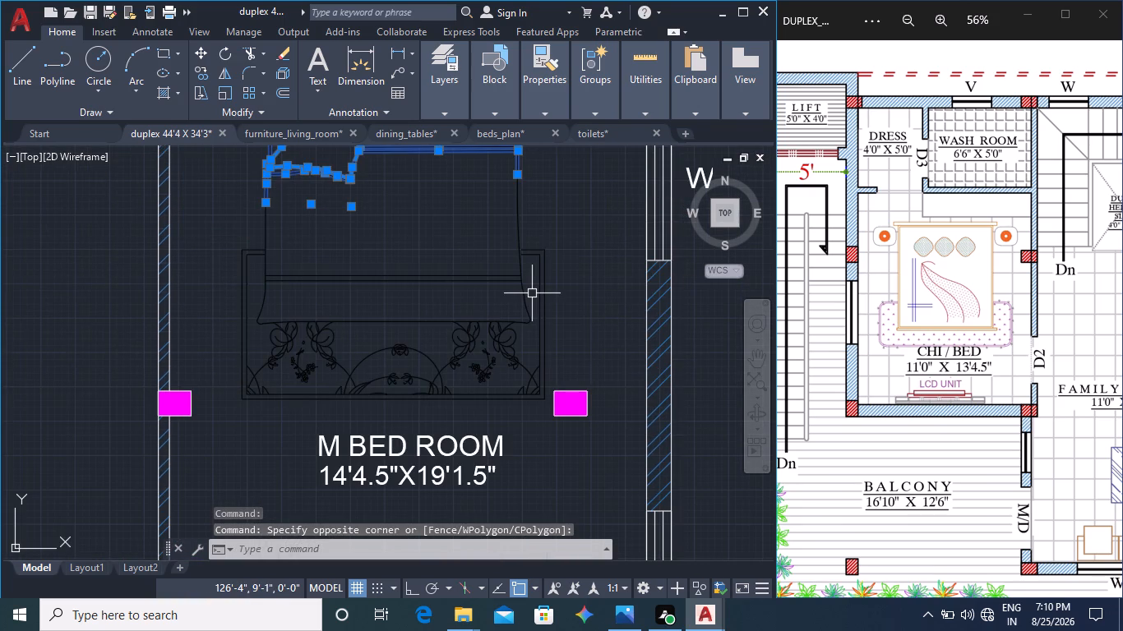
pyautogui.scroll(3, 550, 410)
pyautogui.click(548, 410)
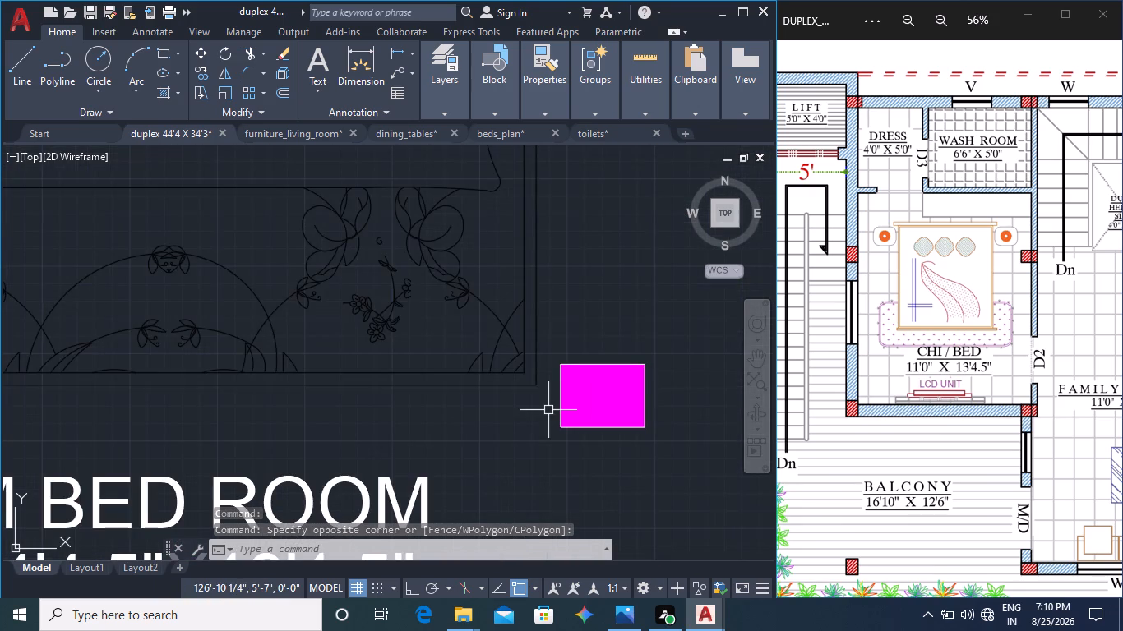
pyautogui.moveTo(303, 314); pyautogui.dragTo(499, 344, button='middle')
pyautogui.scroll(-3, 451, 327)
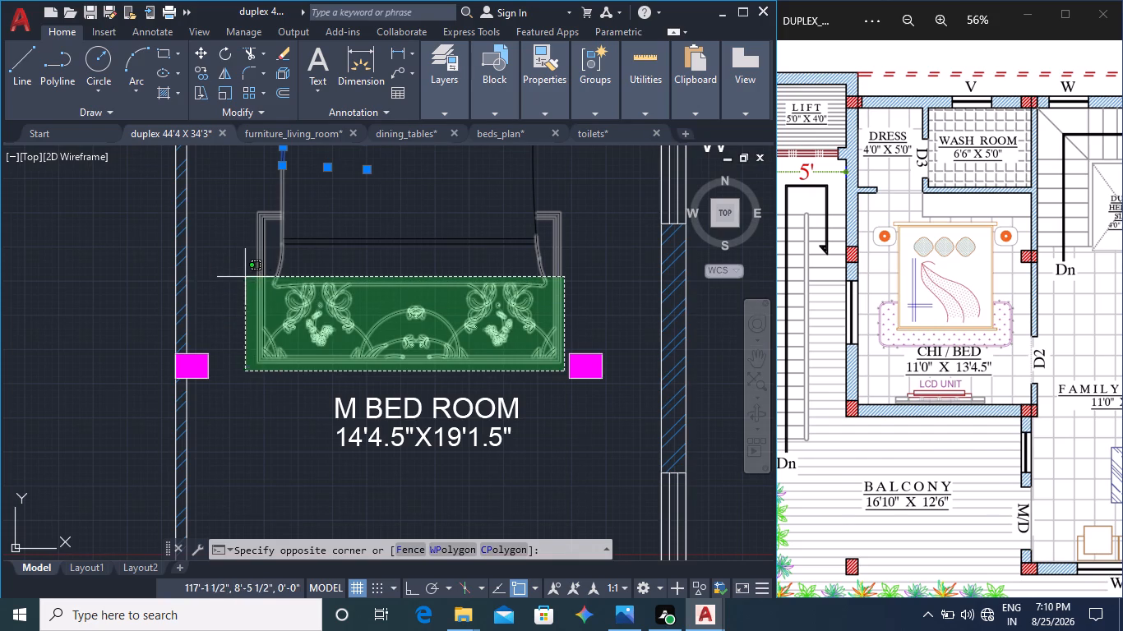
pyautogui.moveTo(255, 277); pyautogui.dragTo(274, 429, button='middle')
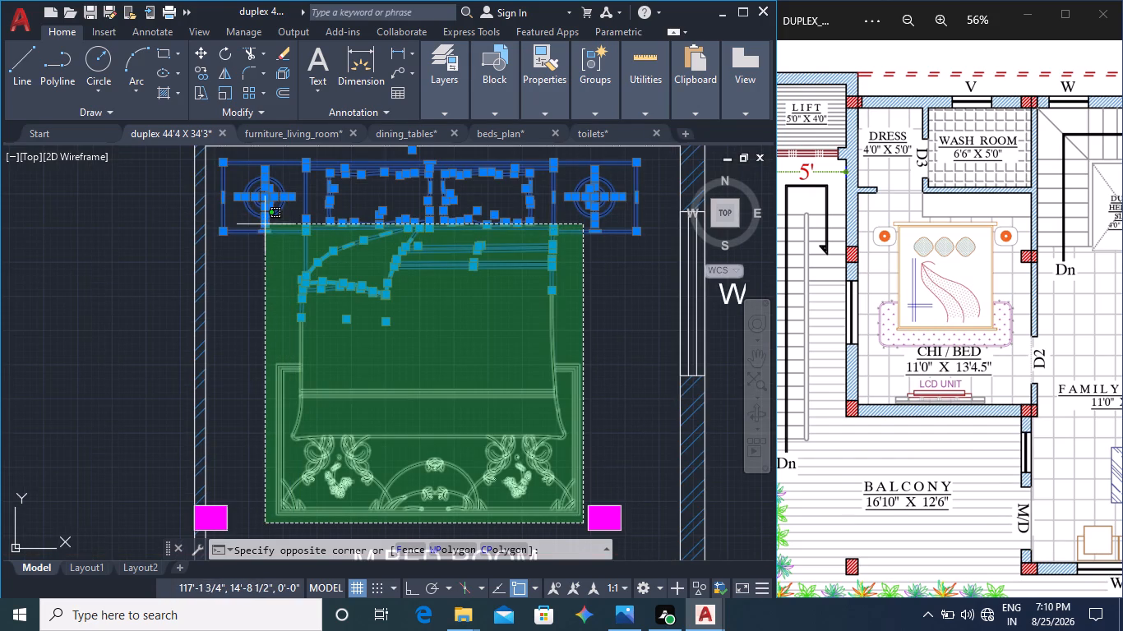
pyautogui.click(266, 223)
pyautogui.middleClick(477, 379)
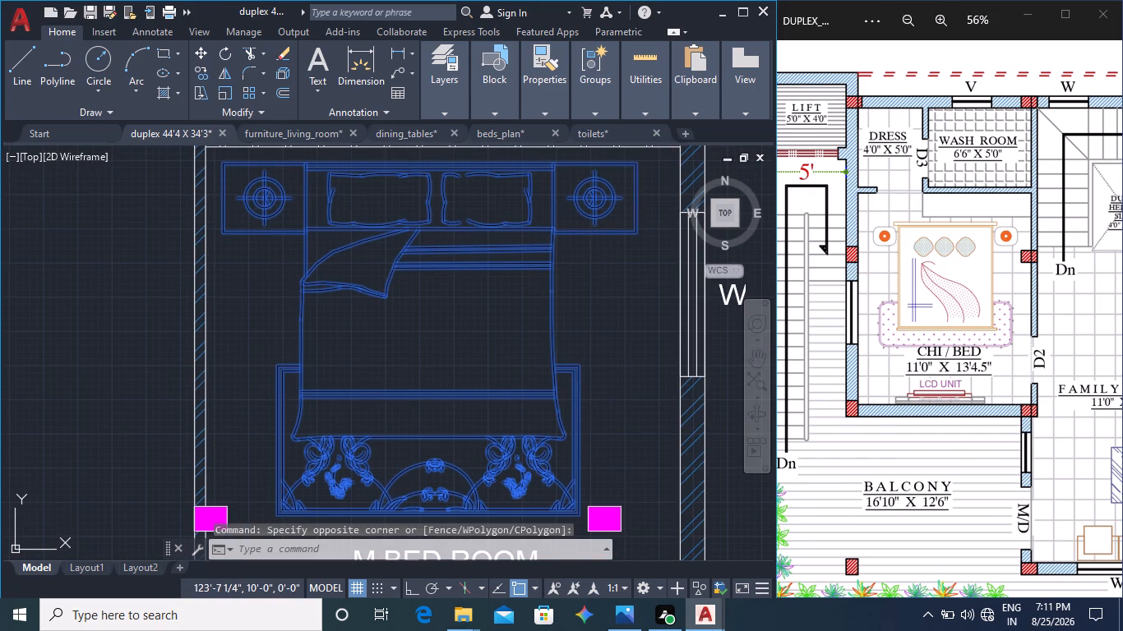
pyautogui.moveTo(465, 330); pyautogui.dragTo(452, 425, button='middle')
pyautogui.scroll(3, 405, 302)
pyautogui.scroll(-3, 422, 345)
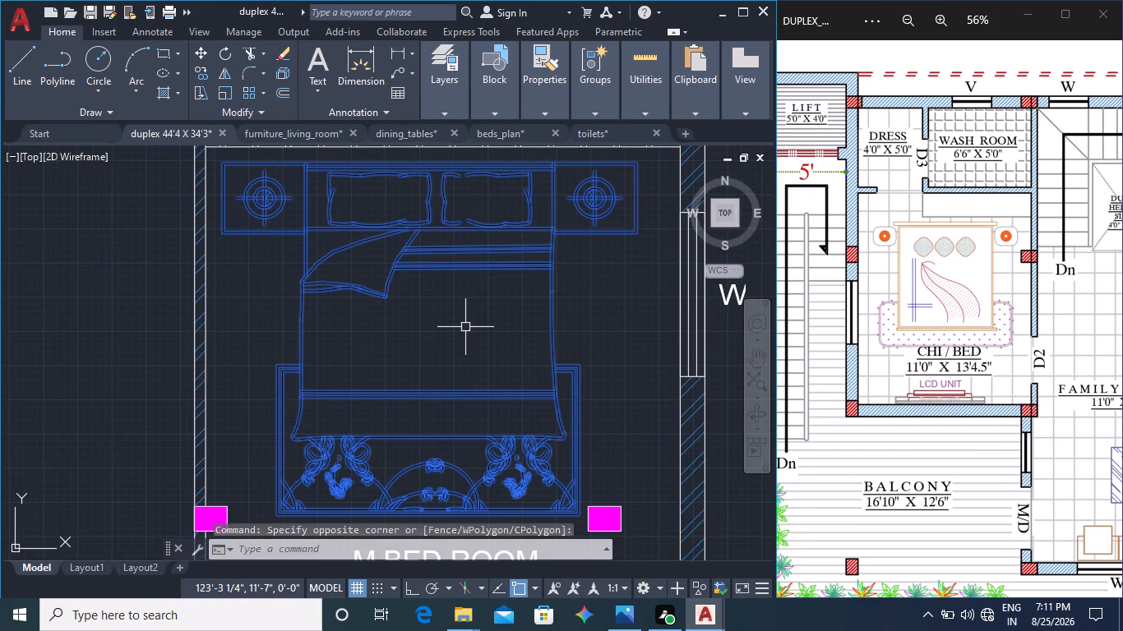
pyautogui.moveTo(477, 380); pyautogui.dragTo(443, 288, button='middle')
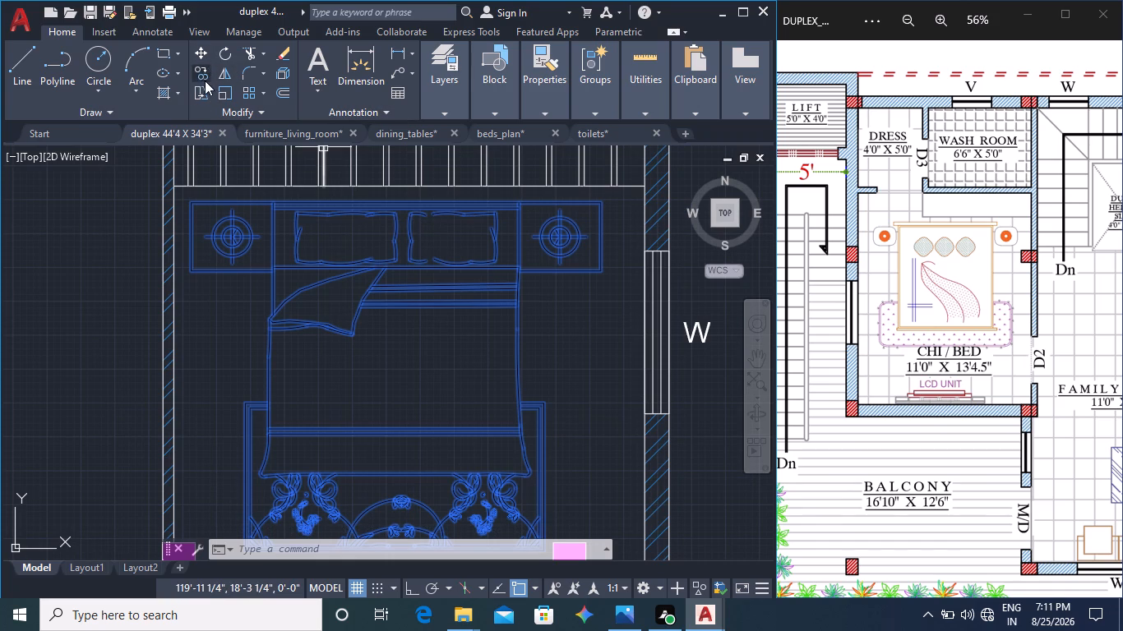
pyautogui.rightClick(356, 306)
pyautogui.click(394, 380)
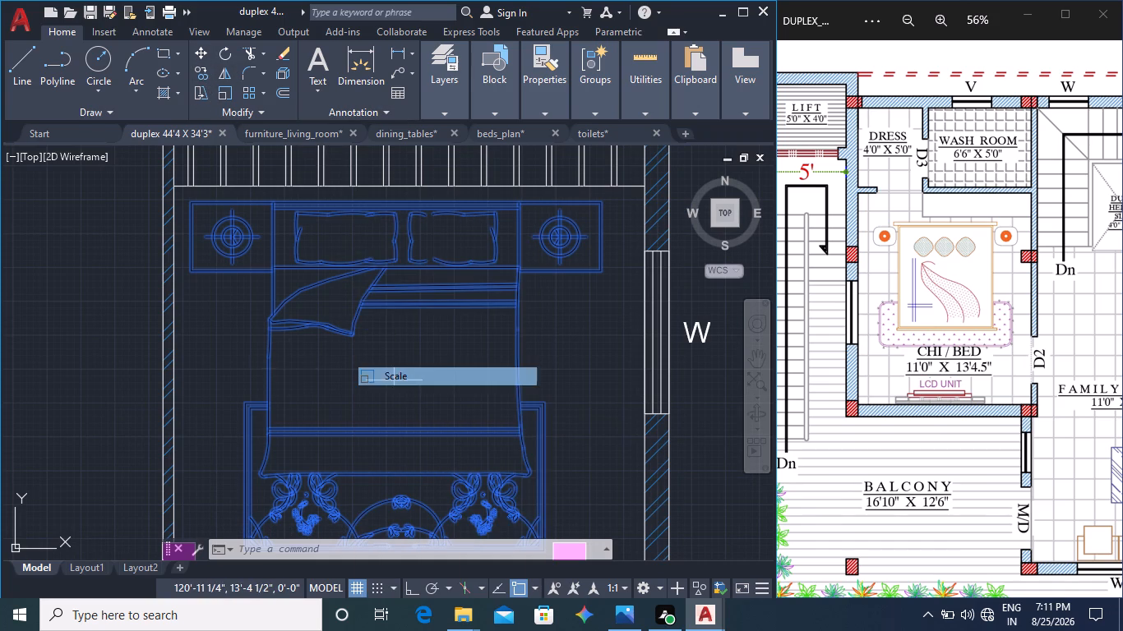
pyautogui.moveTo(340, 407); pyautogui.dragTo(363, 290, button='middle')
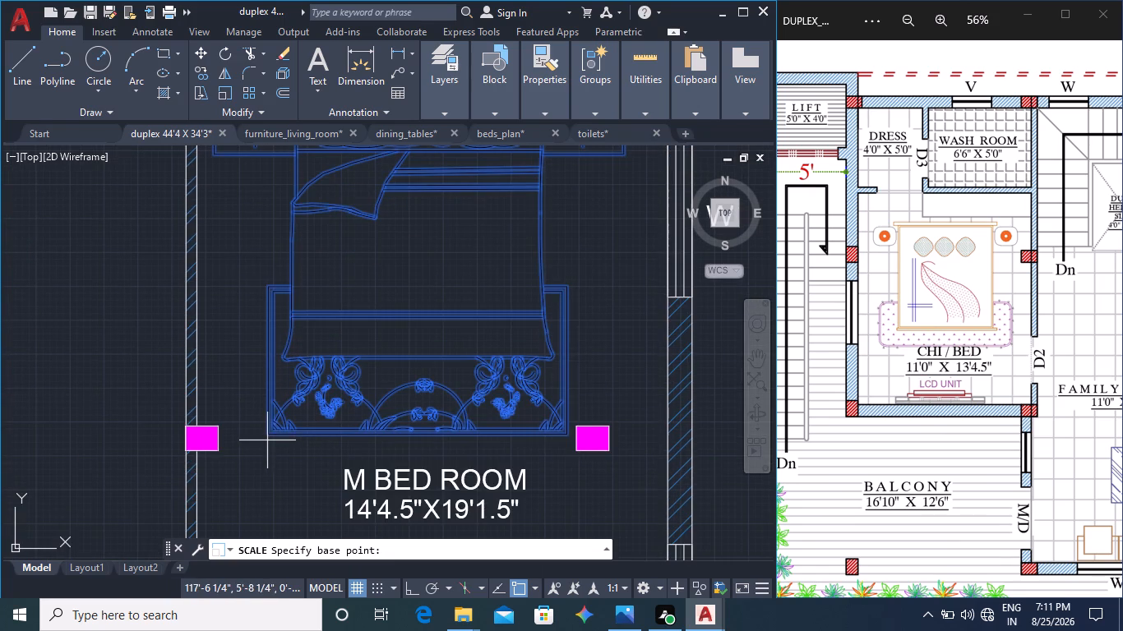
pyautogui.click(270, 437)
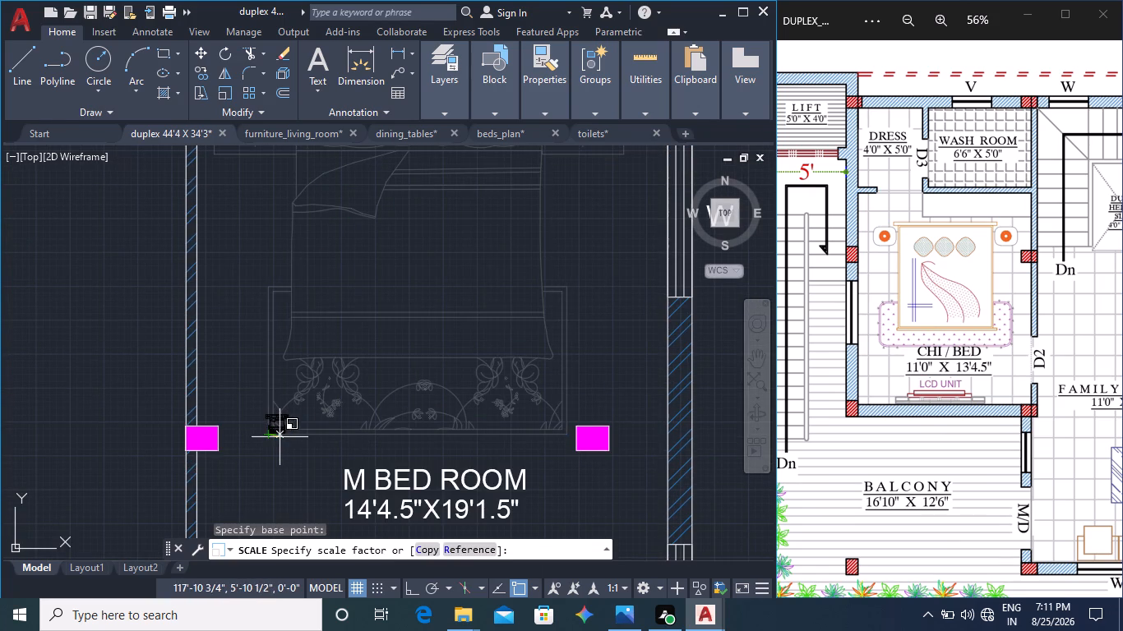
pyautogui.scroll(-2, 344, 487)
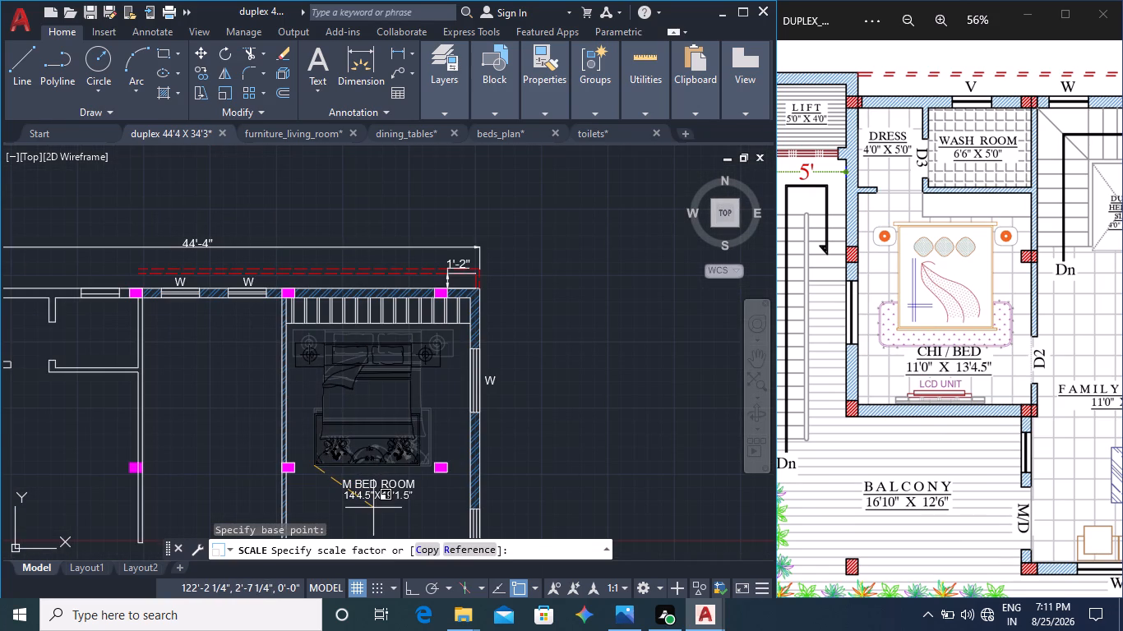
pyautogui.click(373, 508)
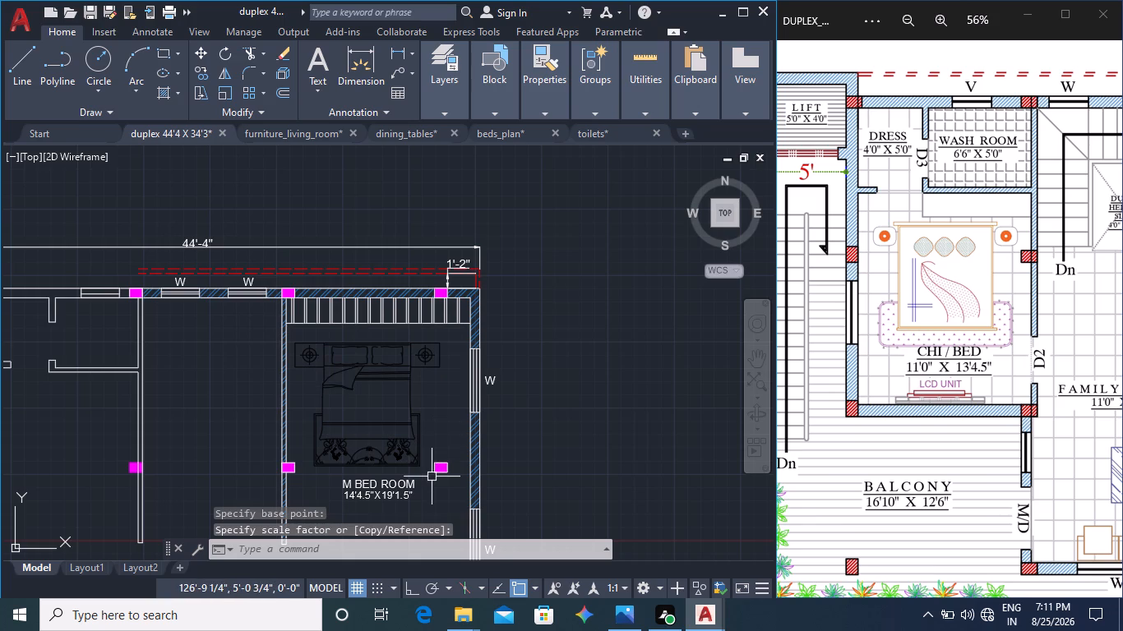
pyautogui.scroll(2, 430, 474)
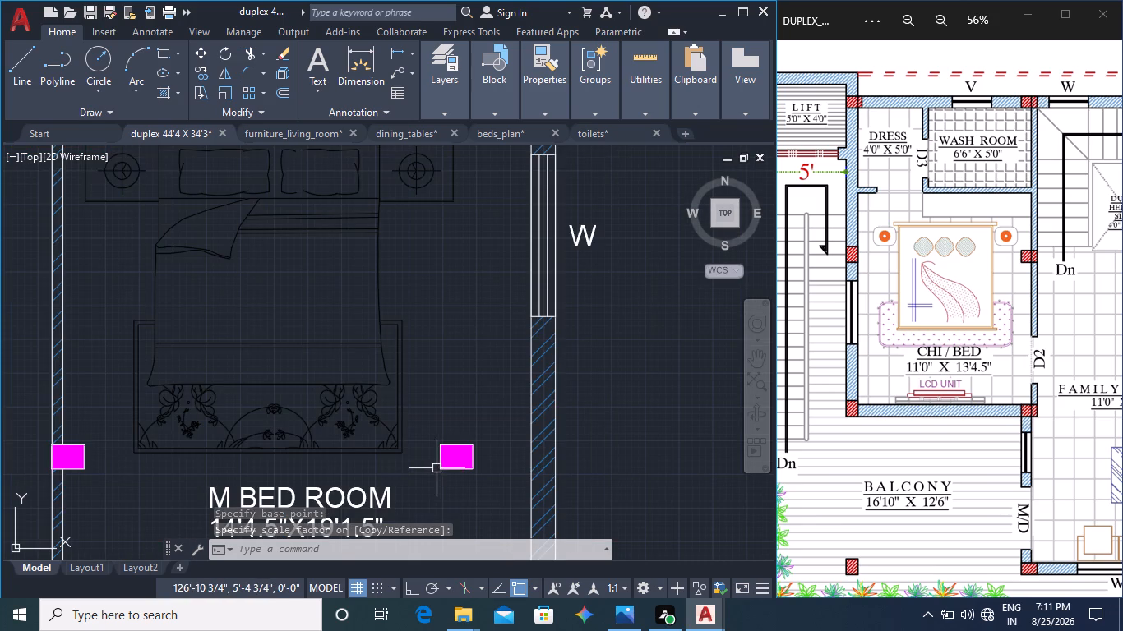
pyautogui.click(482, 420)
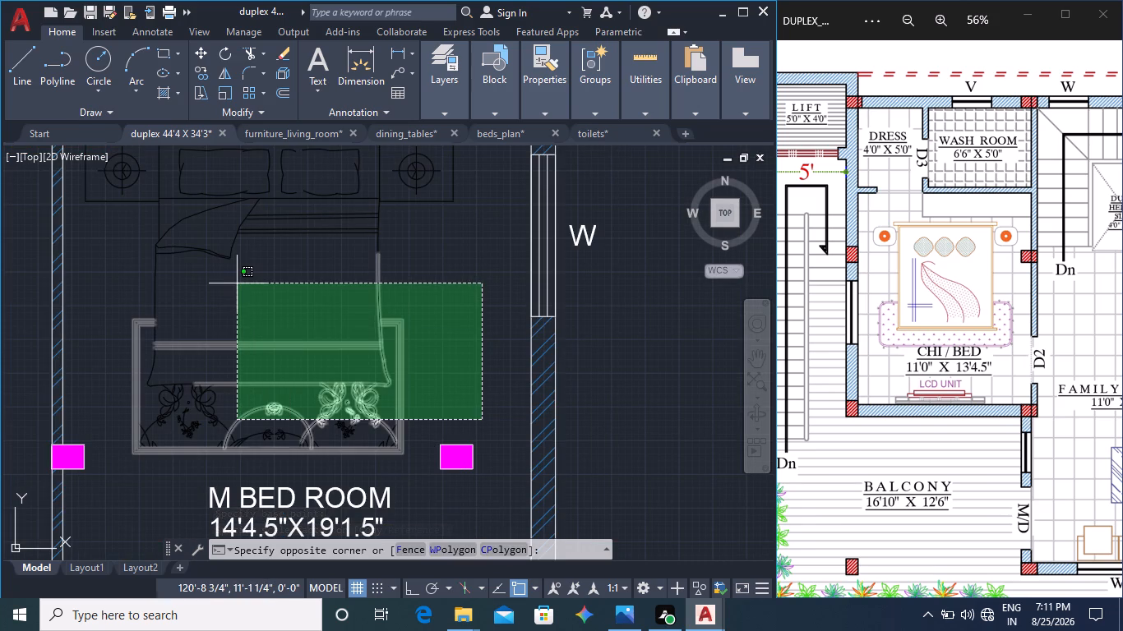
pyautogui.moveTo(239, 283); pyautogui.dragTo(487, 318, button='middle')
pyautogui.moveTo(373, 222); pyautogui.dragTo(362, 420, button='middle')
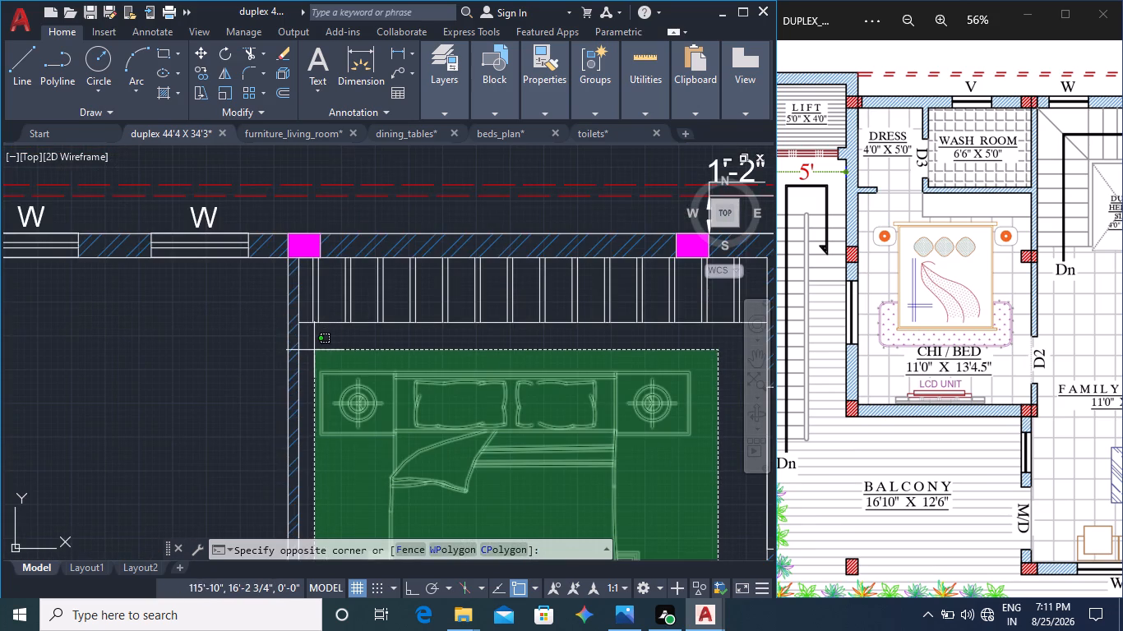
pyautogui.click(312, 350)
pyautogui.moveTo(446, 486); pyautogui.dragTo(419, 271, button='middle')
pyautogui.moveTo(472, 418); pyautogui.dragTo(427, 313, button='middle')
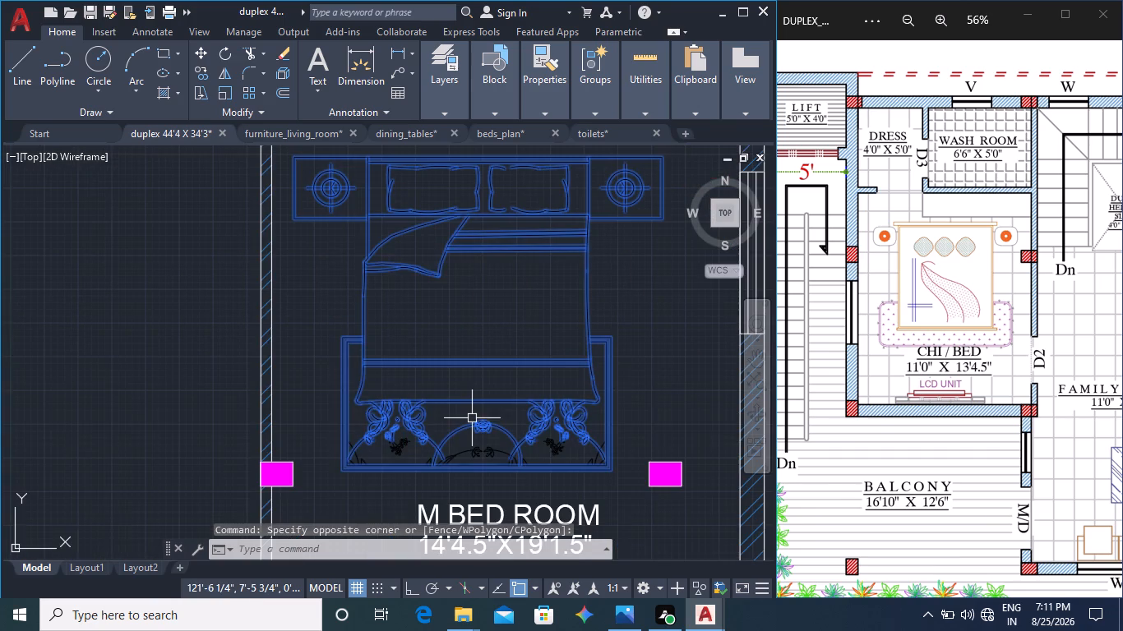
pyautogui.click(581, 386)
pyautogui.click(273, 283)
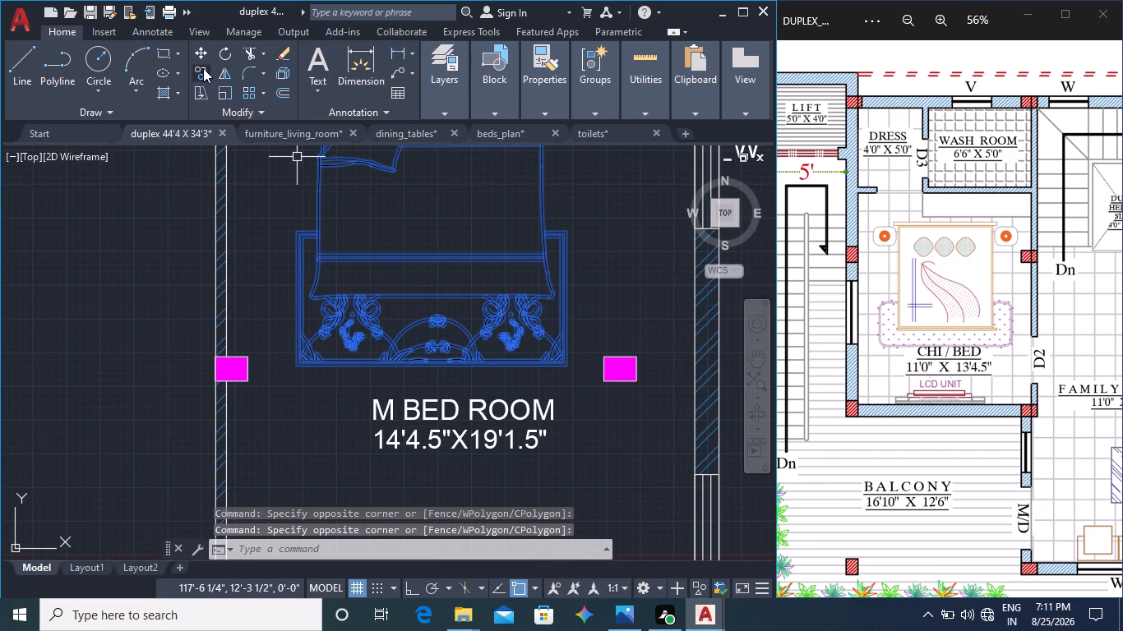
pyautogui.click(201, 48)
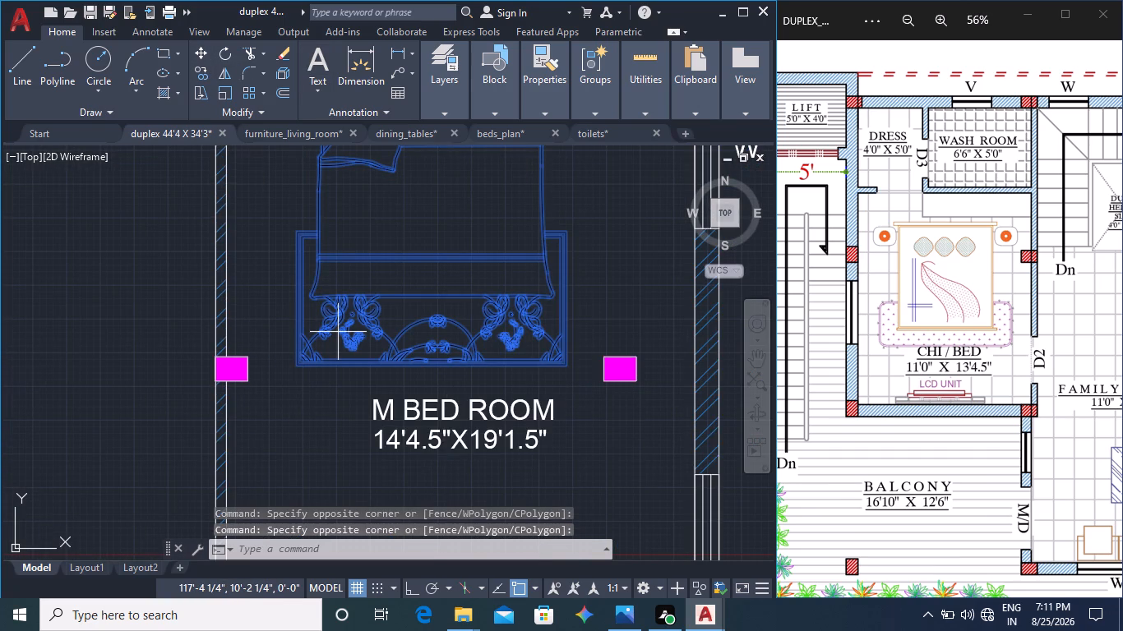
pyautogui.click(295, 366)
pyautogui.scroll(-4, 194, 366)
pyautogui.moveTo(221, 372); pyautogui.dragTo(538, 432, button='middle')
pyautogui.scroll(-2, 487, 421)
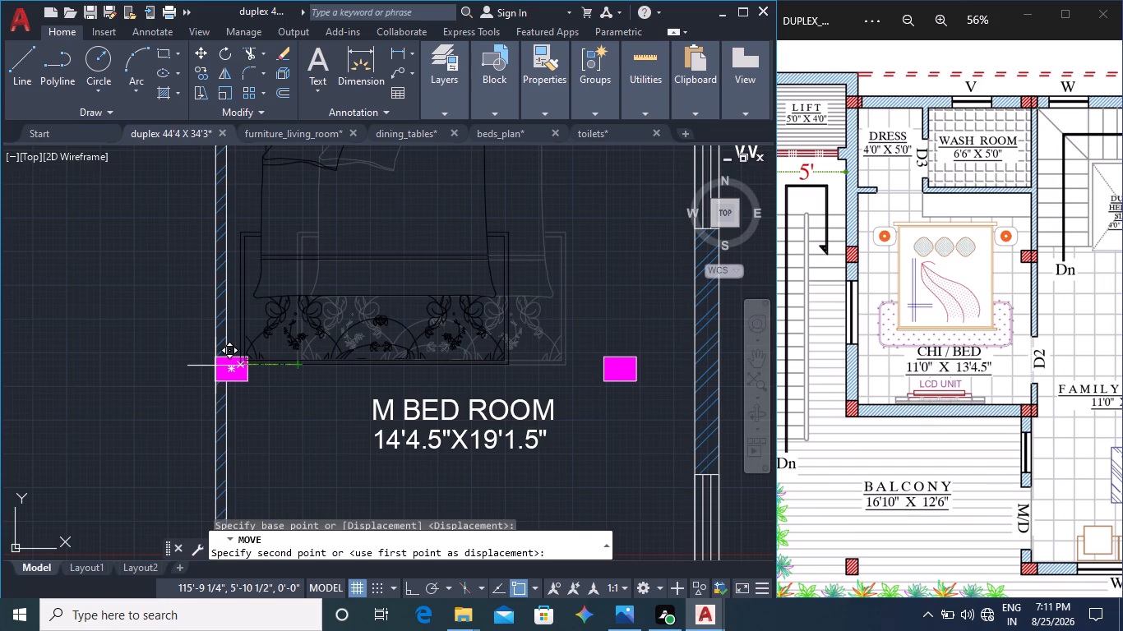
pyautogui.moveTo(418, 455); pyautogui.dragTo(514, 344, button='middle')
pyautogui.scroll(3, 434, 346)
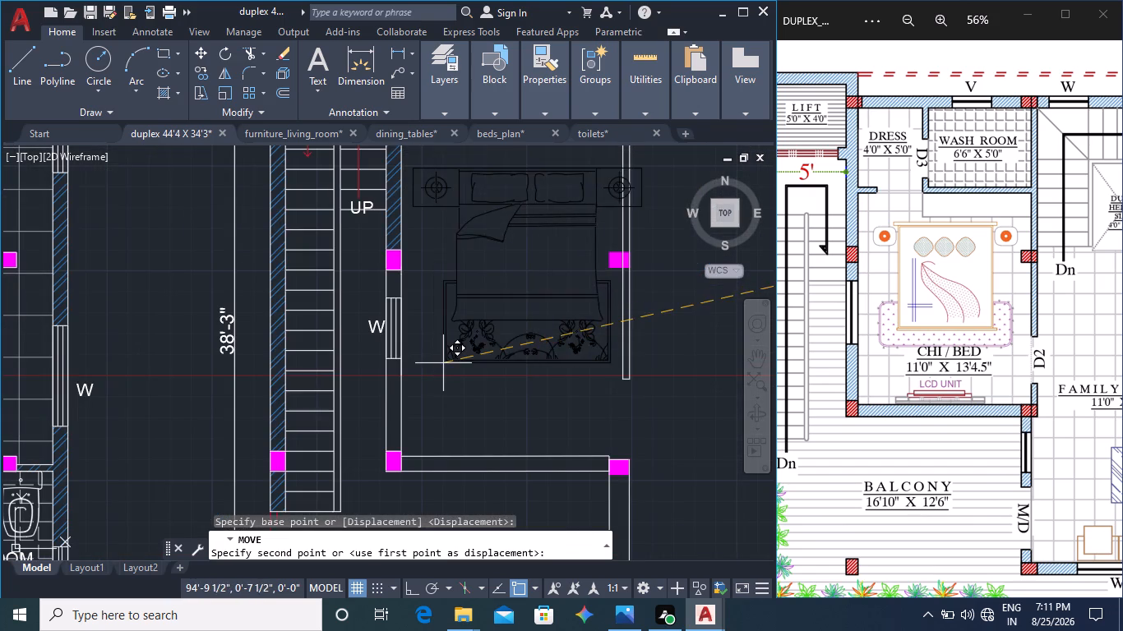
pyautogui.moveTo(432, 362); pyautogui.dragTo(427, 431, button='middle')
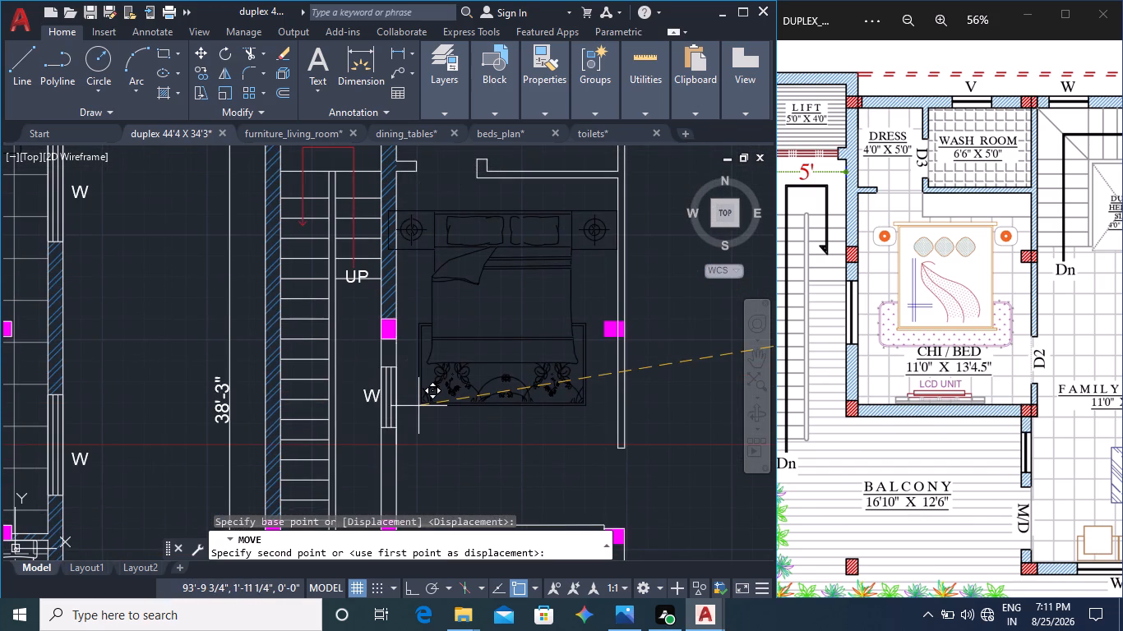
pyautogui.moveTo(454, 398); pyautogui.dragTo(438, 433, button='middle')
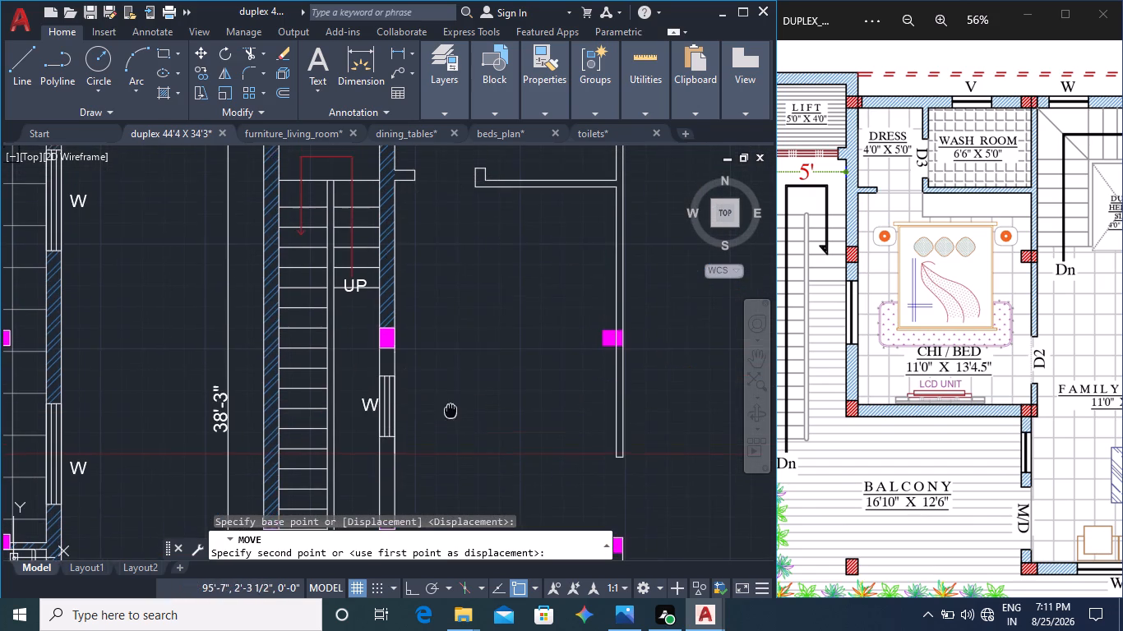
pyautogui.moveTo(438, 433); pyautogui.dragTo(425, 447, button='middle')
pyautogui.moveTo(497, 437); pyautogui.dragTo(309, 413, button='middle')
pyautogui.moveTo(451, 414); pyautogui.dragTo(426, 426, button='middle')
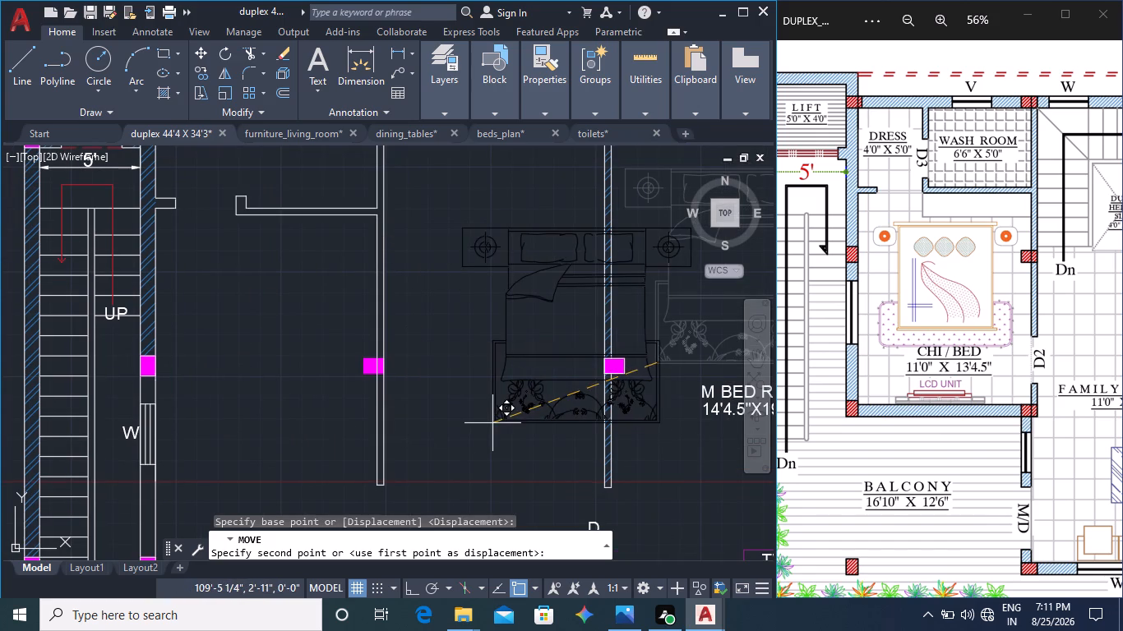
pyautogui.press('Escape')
# Scale the M BED ROOM bed, side tables and foot rug down slightly, using the left side table's upper-left corner as base point.
pyautogui.moveTo(564, 430); pyautogui.dragTo(272, 408, button='middle')
pyautogui.scroll(2, 527, 346)
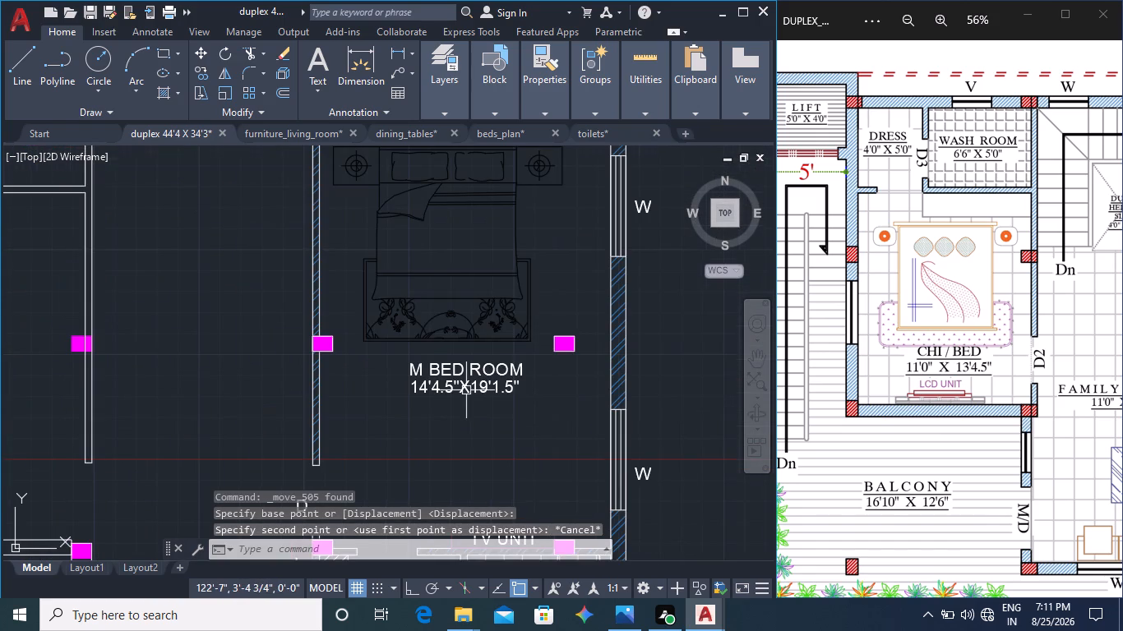
pyautogui.click(553, 358)
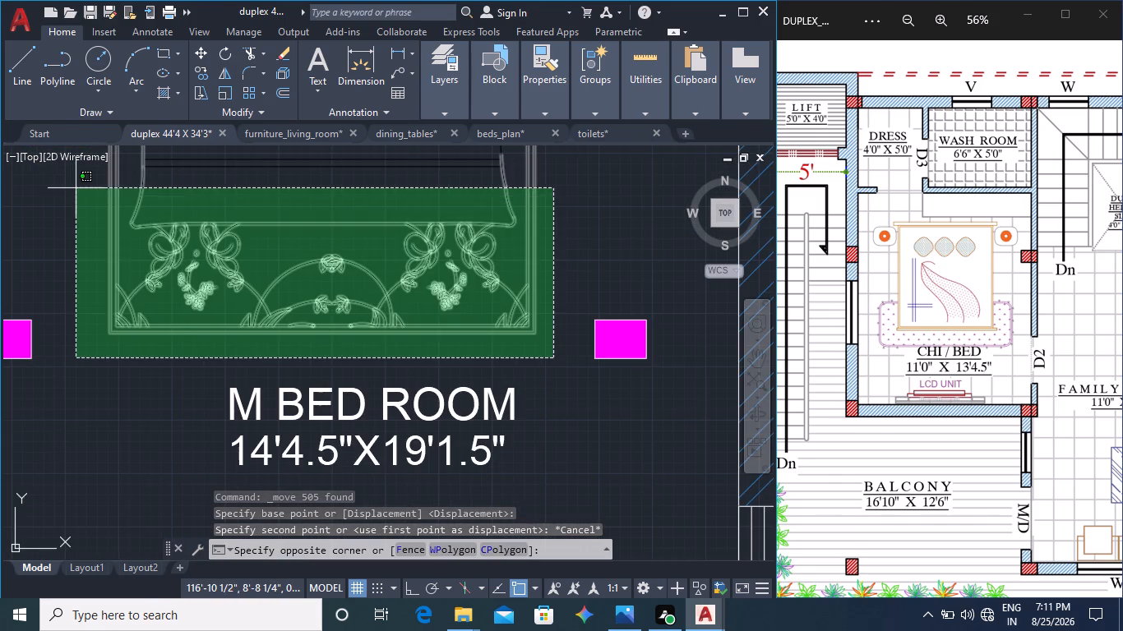
pyautogui.click(90, 188)
pyautogui.moveTo(203, 257); pyautogui.dragTo(230, 431, button='middle')
pyautogui.click(633, 416)
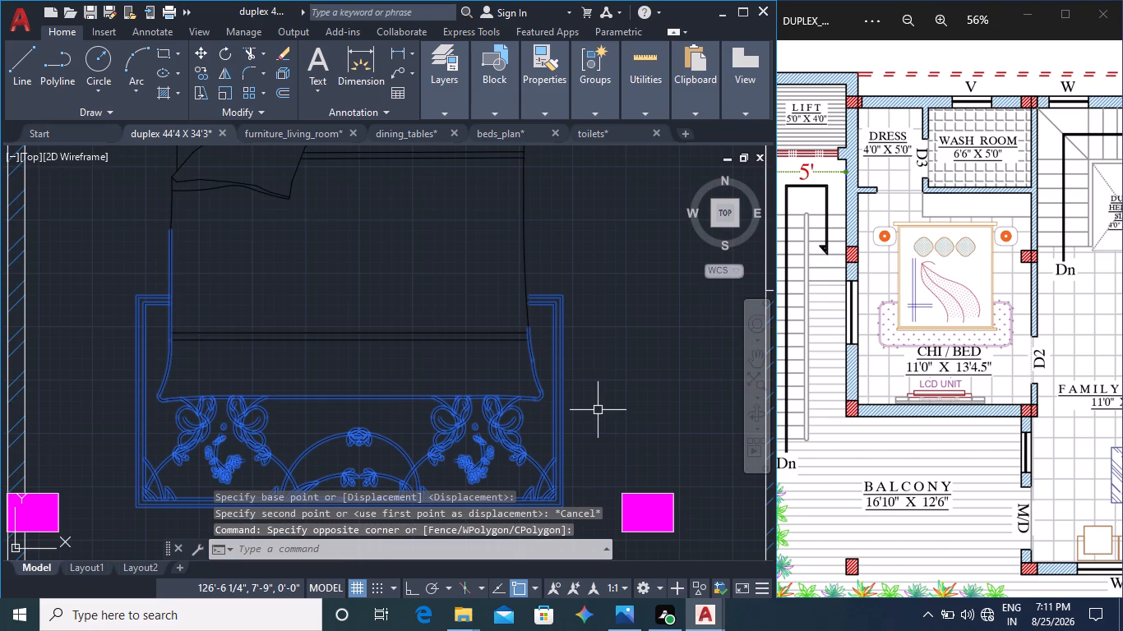
pyautogui.click(37, 207)
pyautogui.moveTo(165, 246); pyautogui.dragTo(150, 453, button='middle')
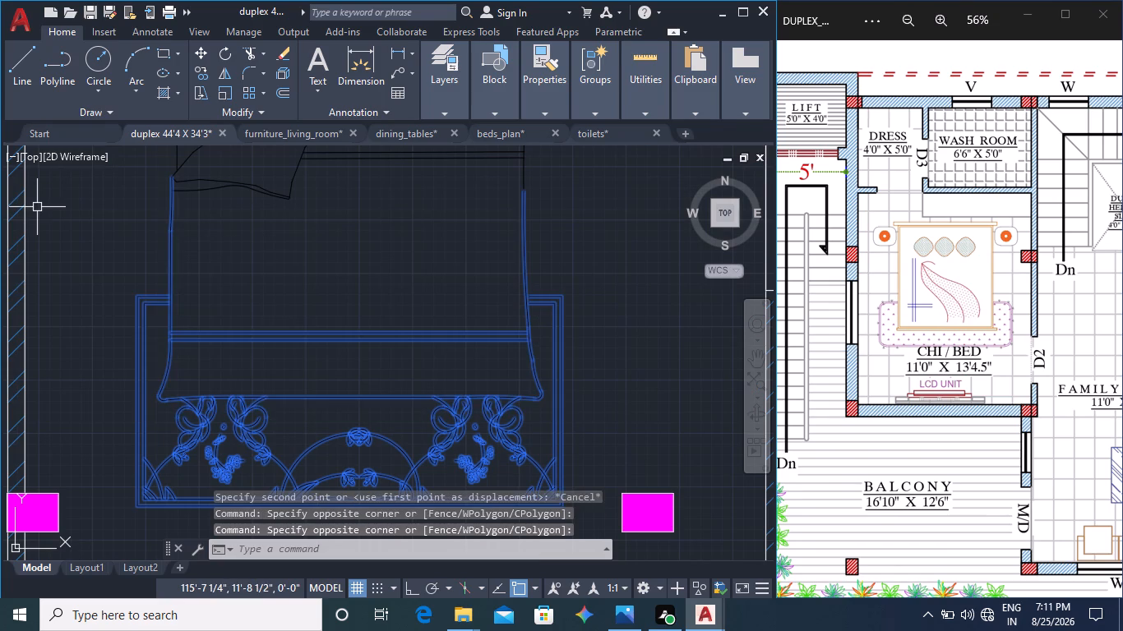
pyautogui.click(701, 463)
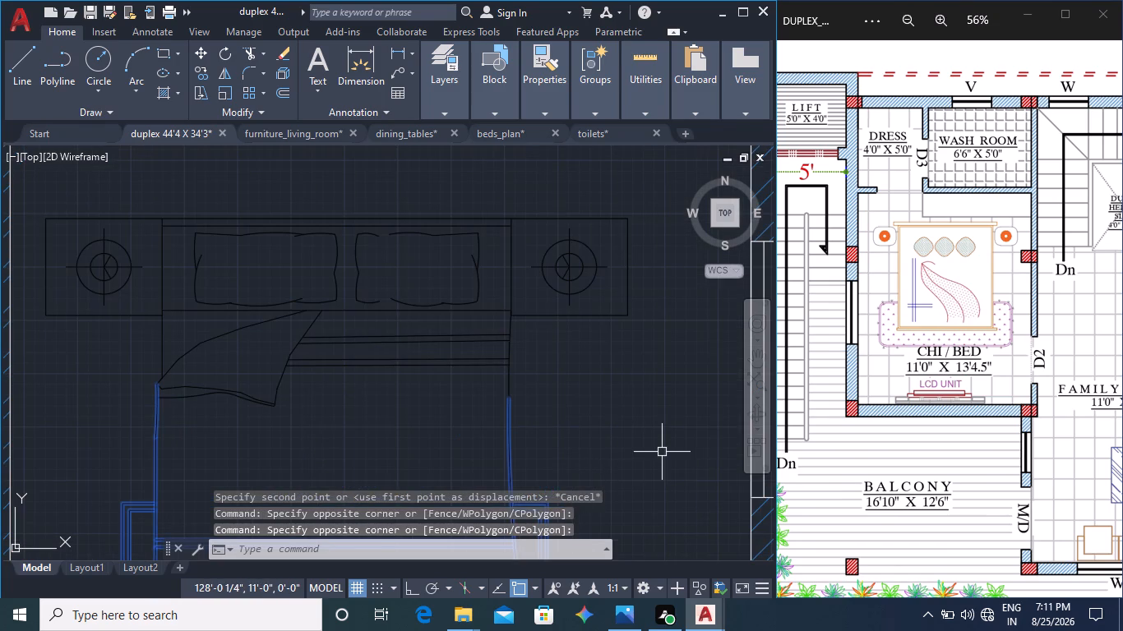
pyautogui.click(21, 205)
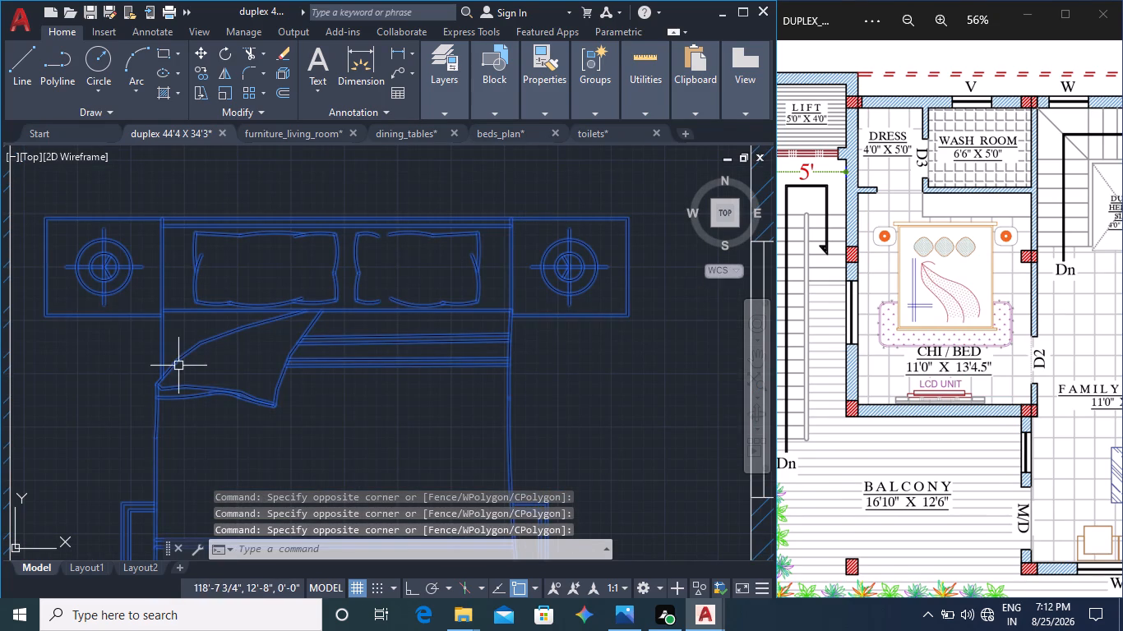
pyautogui.scroll(-1, 281, 311)
pyautogui.rightClick(308, 278)
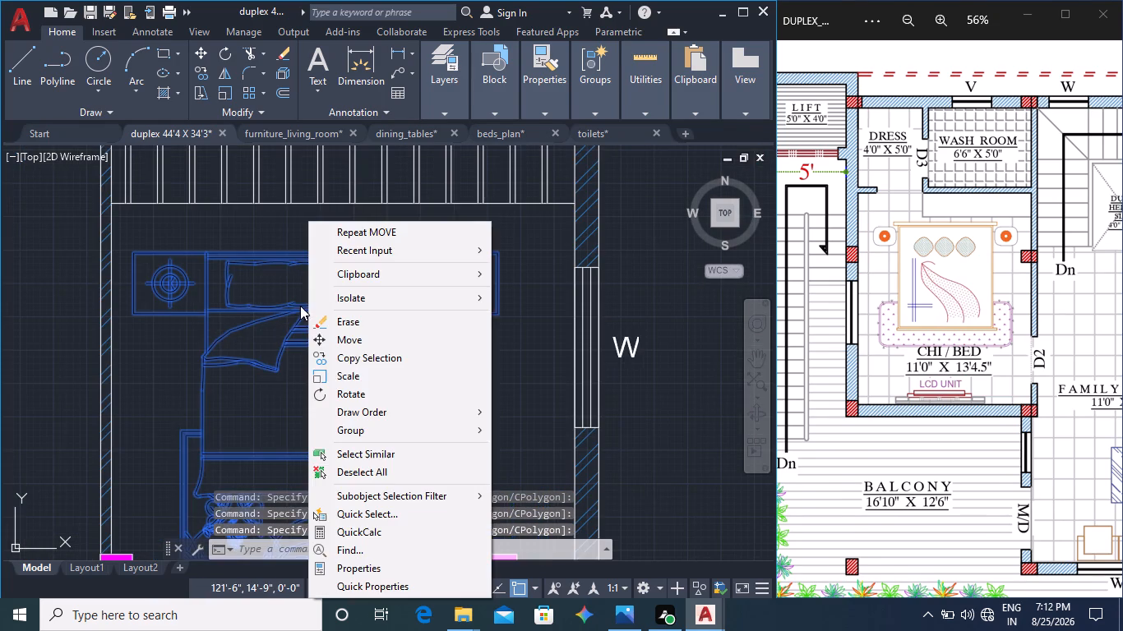
pyautogui.click(347, 372)
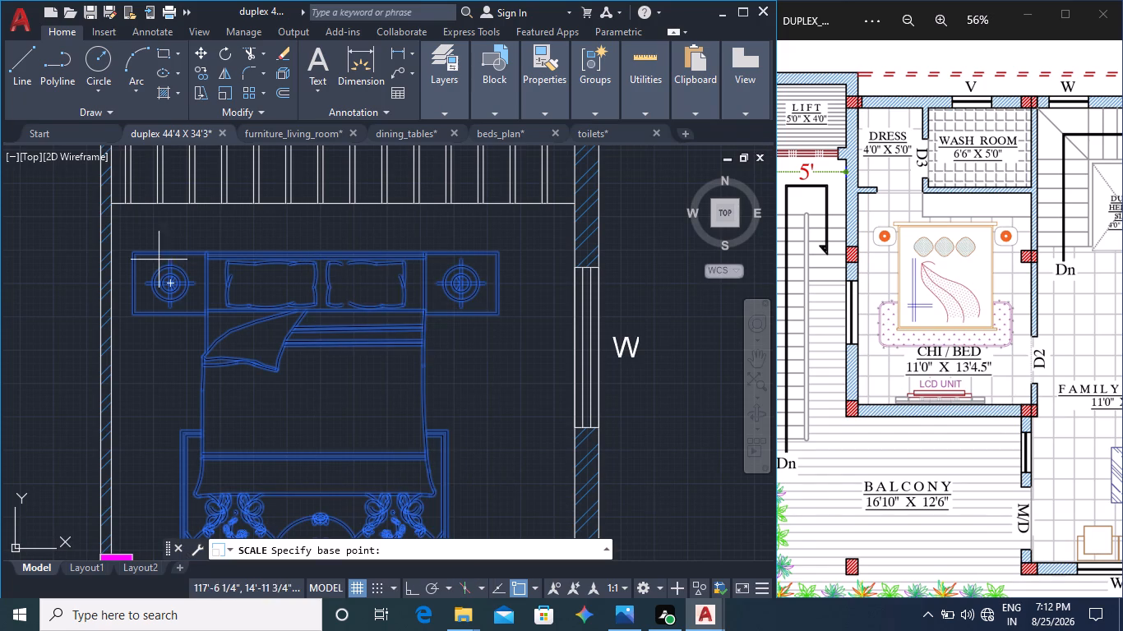
pyautogui.click(130, 252)
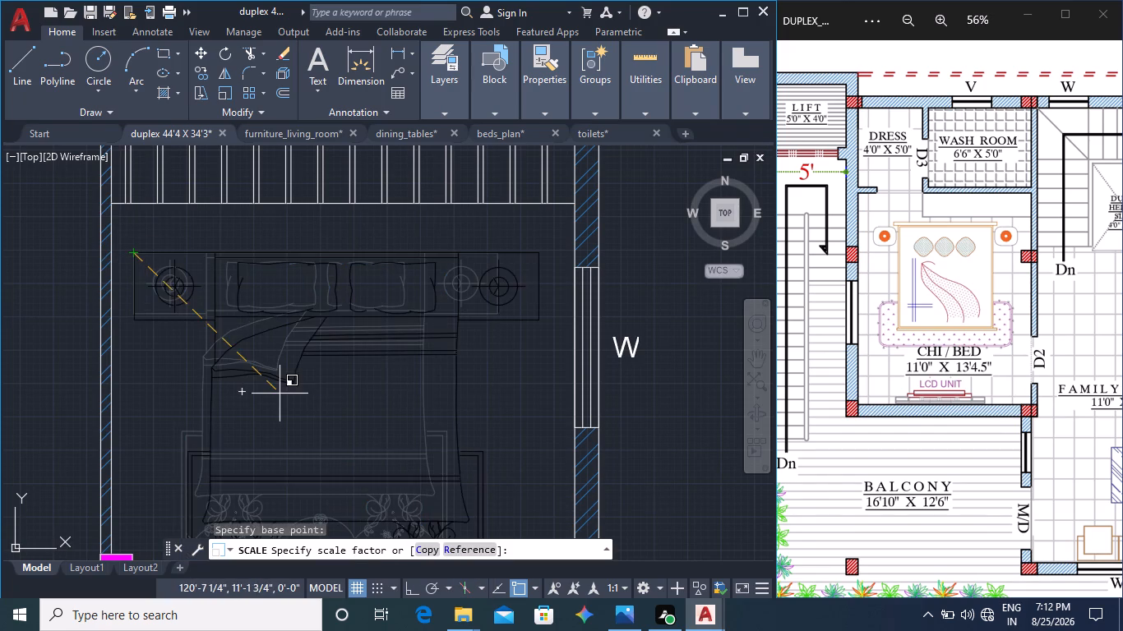
pyautogui.click(245, 373)
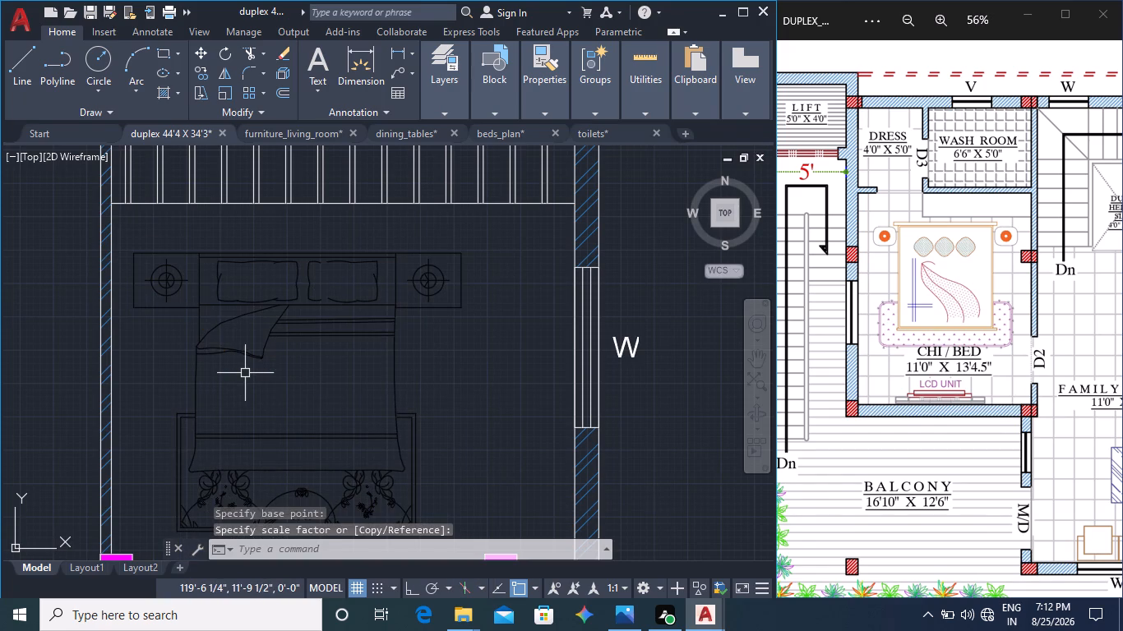
# Move the bed with side tables and rug from M BED ROOM into CHI/BED, headboard just below the DRESS and WASH ROOM wall.
pyautogui.moveTo(247, 373); pyautogui.dragTo(269, 320, button='middle')
pyautogui.click(472, 518)
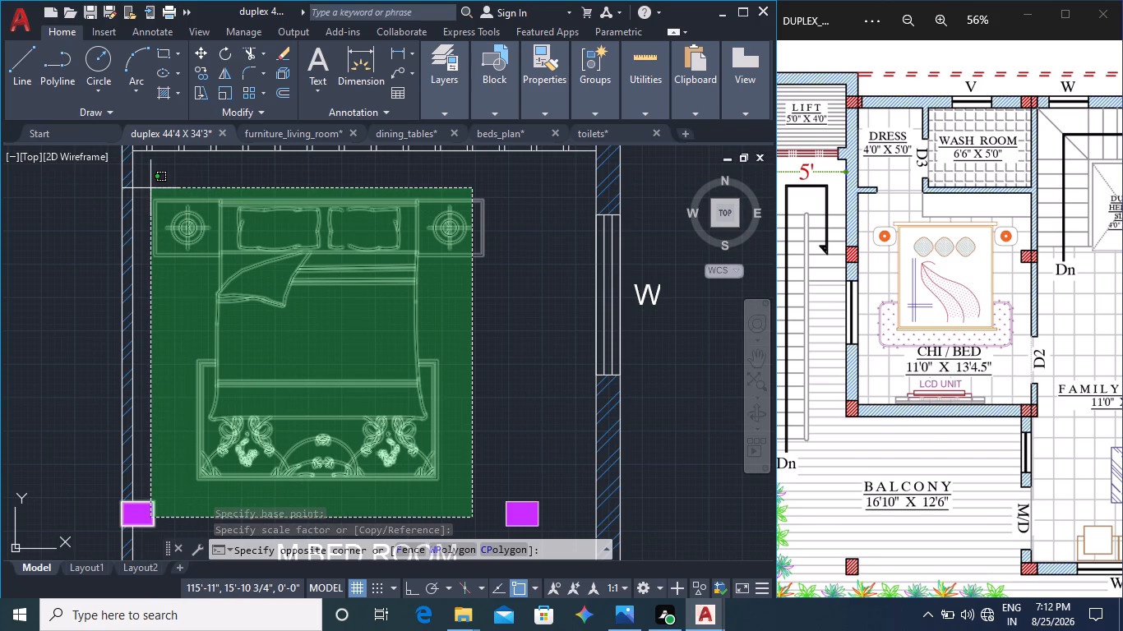
pyautogui.press('Escape')
pyautogui.click(146, 181)
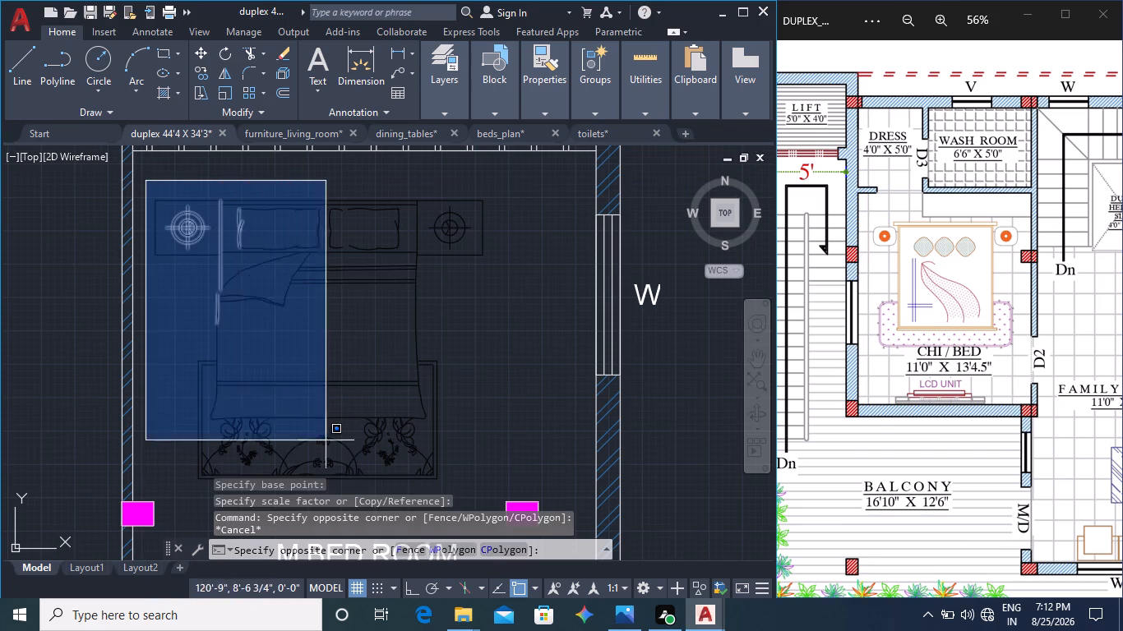
pyautogui.moveTo(424, 491); pyautogui.dragTo(349, 422, button='middle')
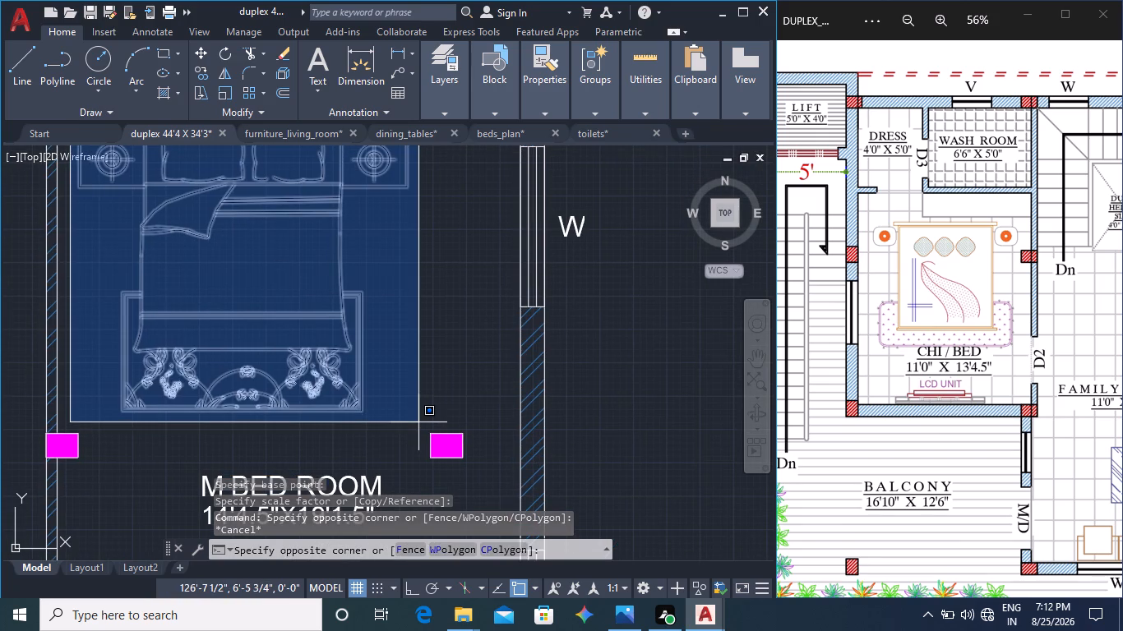
pyautogui.click(419, 422)
pyautogui.moveTo(336, 399); pyautogui.dragTo(381, 430, button='middle')
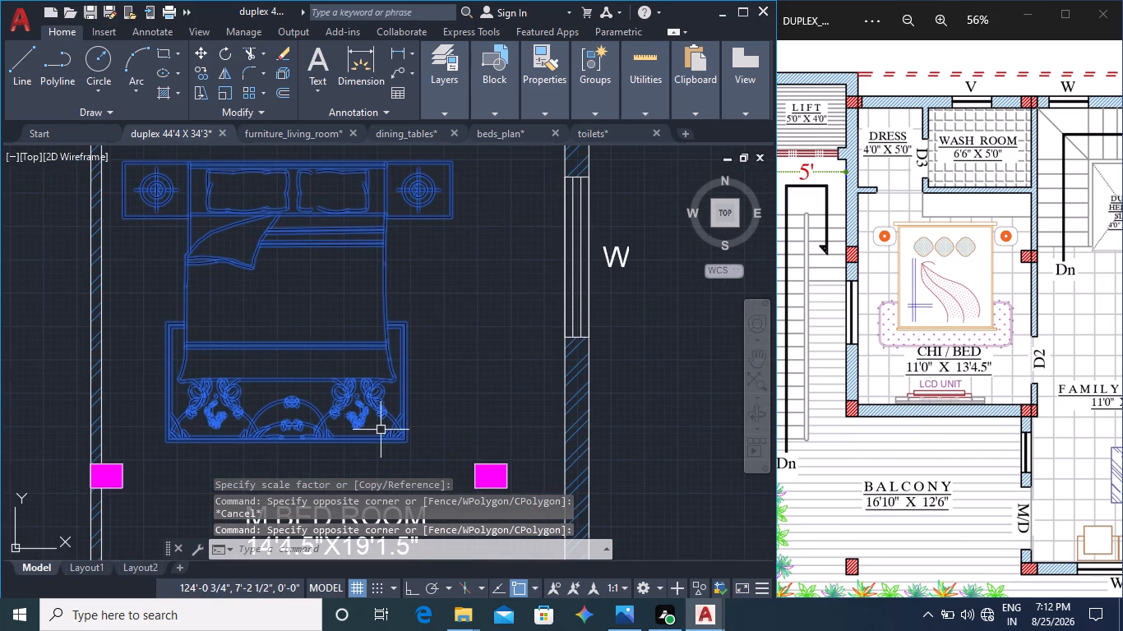
pyautogui.click(200, 49)
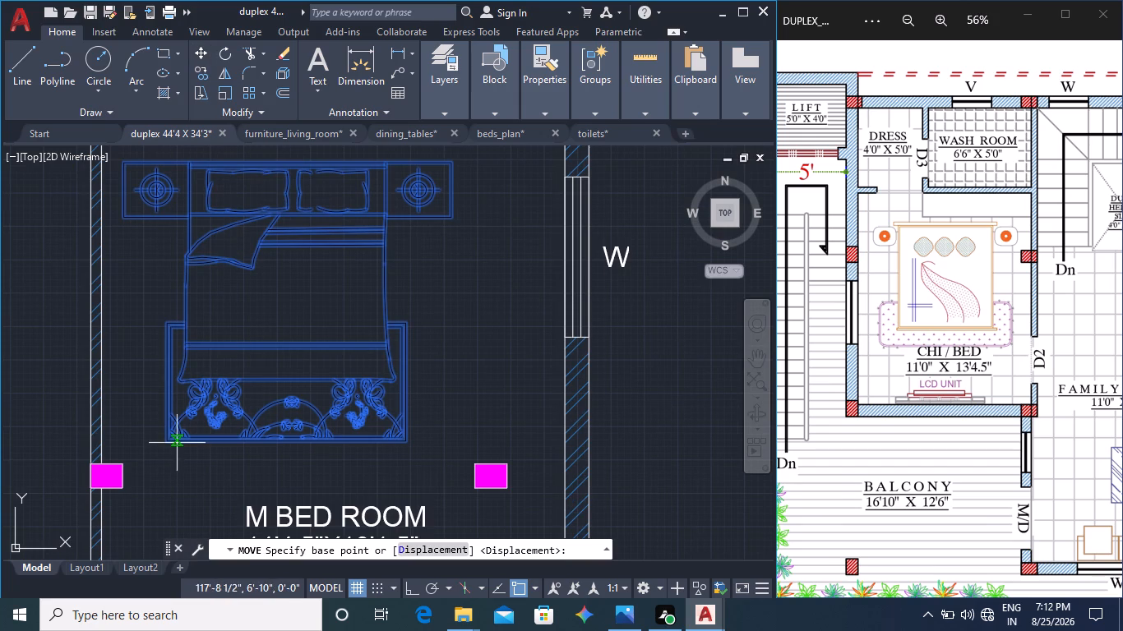
pyautogui.click(167, 443)
pyautogui.scroll(-4, 167, 442)
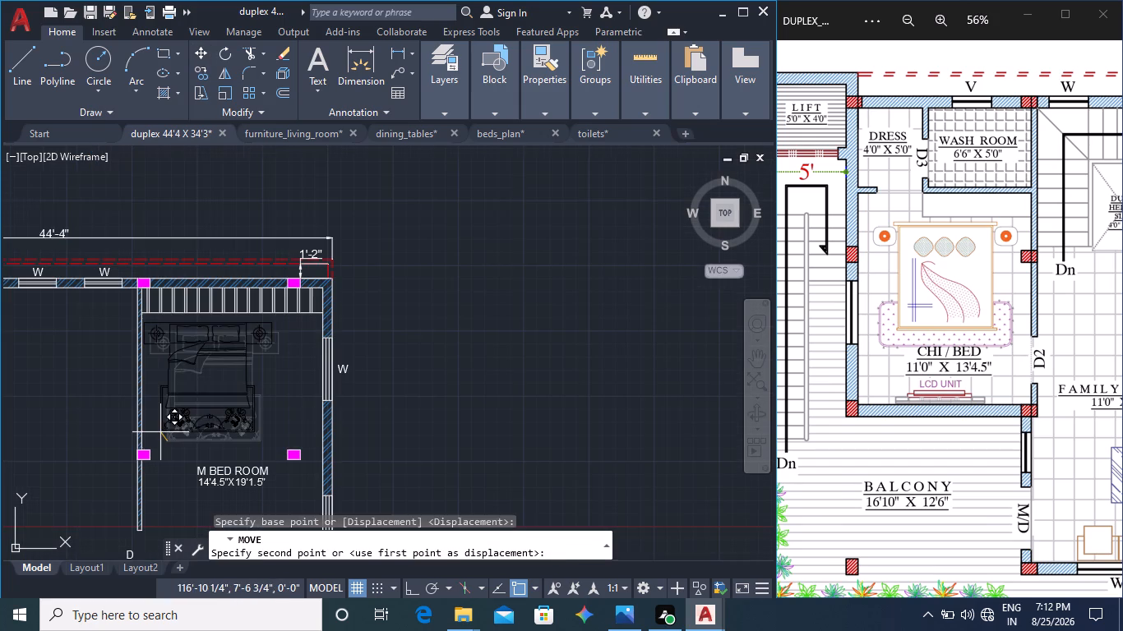
pyautogui.moveTo(173, 503); pyautogui.dragTo(585, 366, button='middle')
pyautogui.moveTo(410, 393); pyautogui.dragTo(441, 373, button='middle')
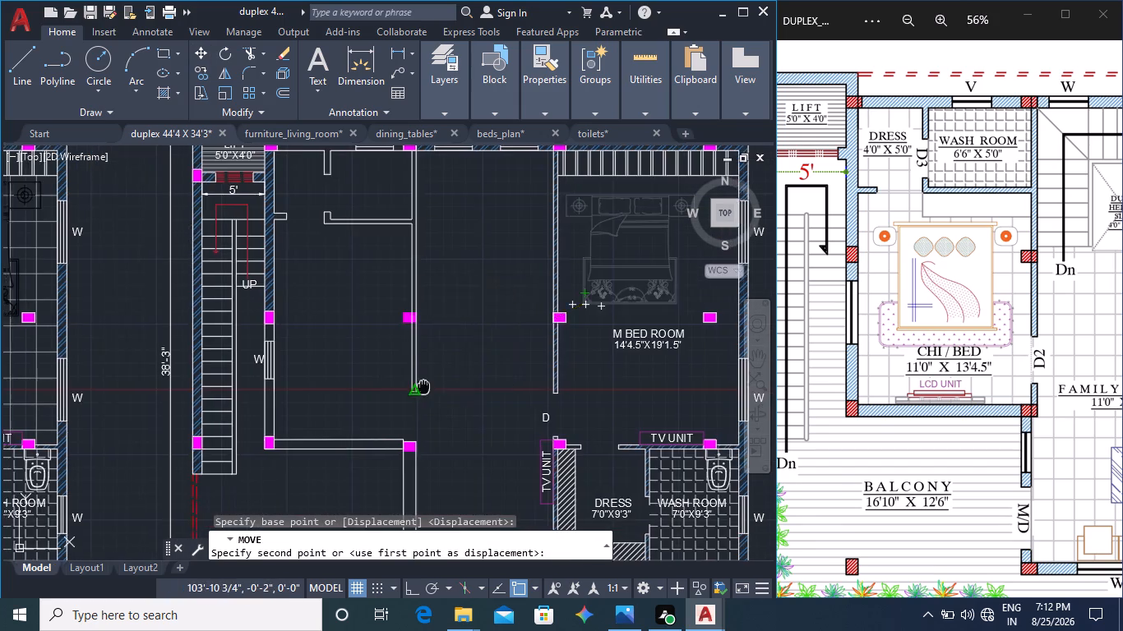
pyautogui.moveTo(441, 373); pyautogui.dragTo(475, 343, button='middle')
pyautogui.scroll(2, 357, 299)
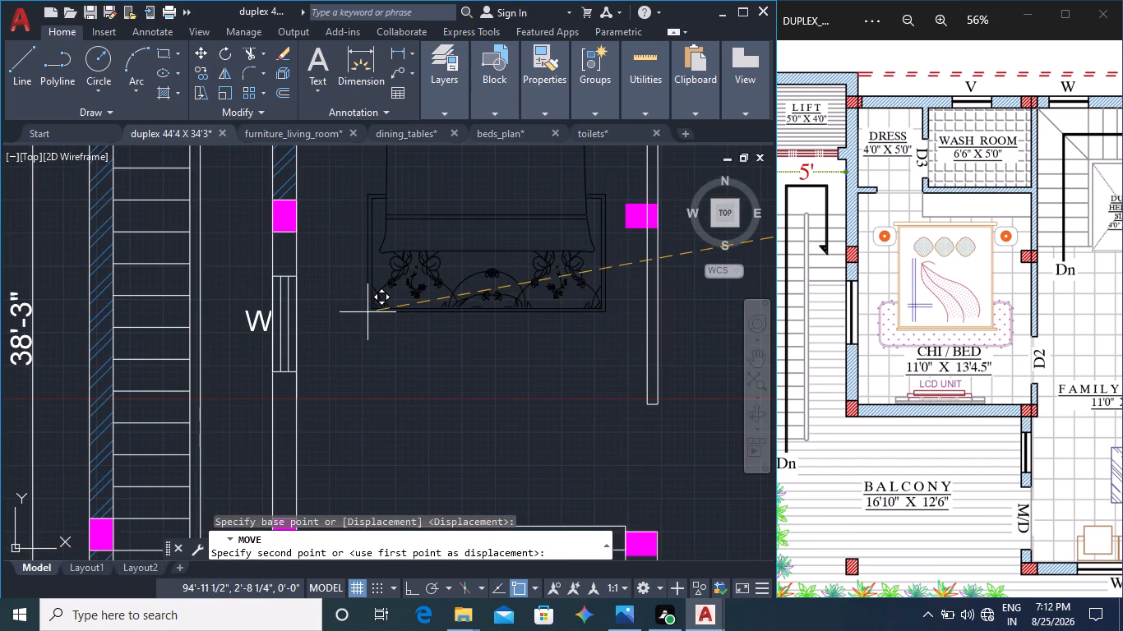
pyautogui.moveTo(367, 316); pyautogui.dragTo(314, 373, button='middle')
pyautogui.moveTo(317, 375); pyautogui.dragTo(305, 501, button='middle')
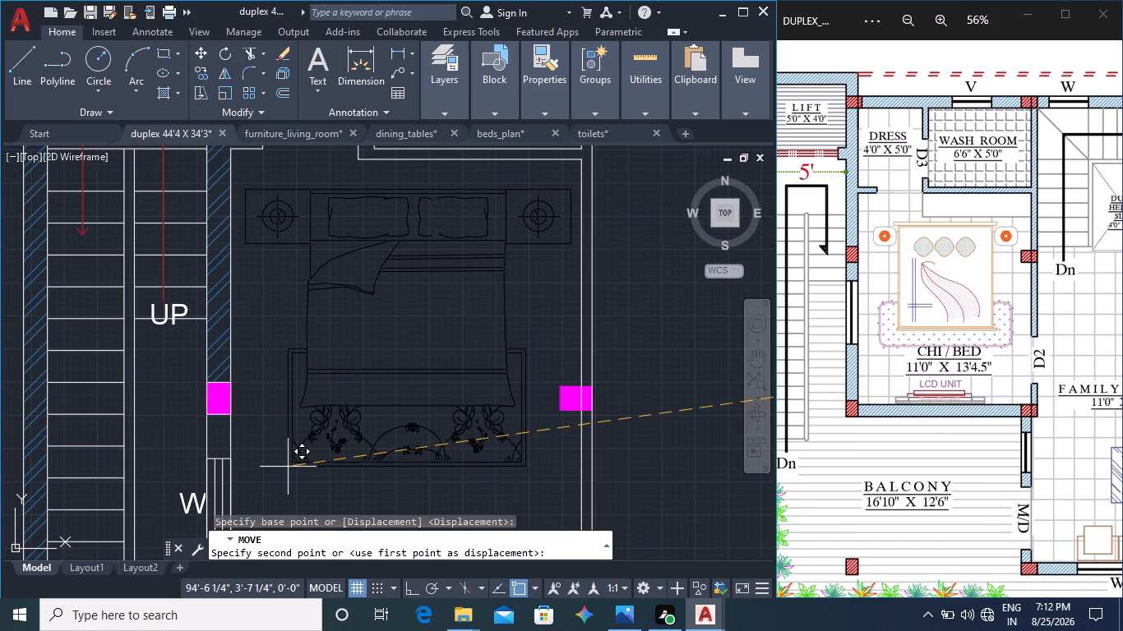
pyautogui.click(288, 467)
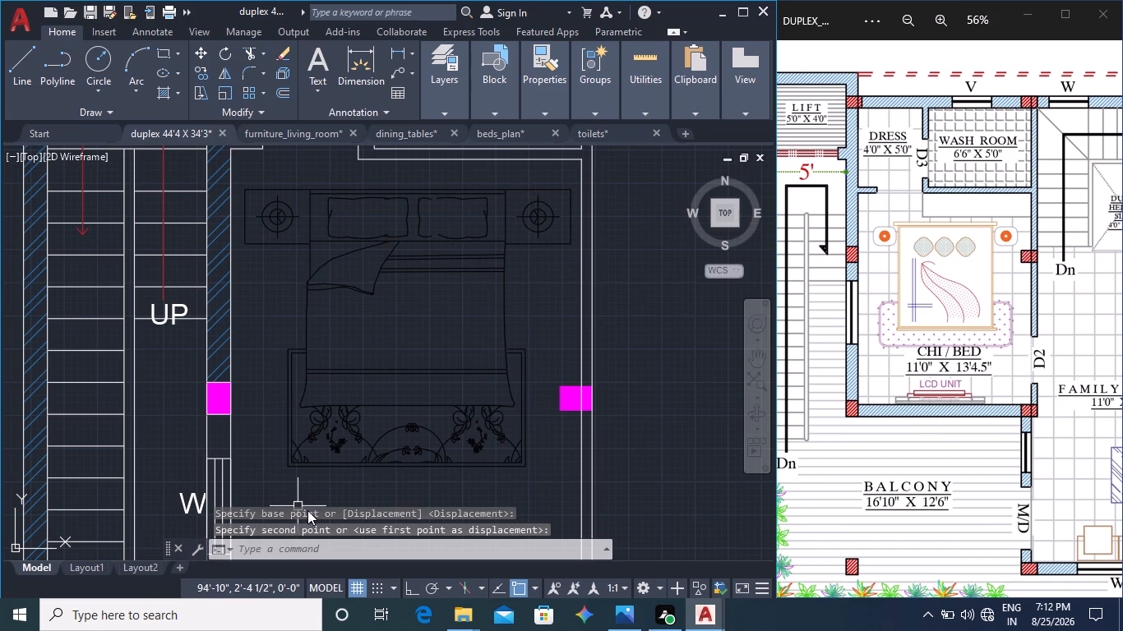
pyautogui.press('Escape')
# Scale the CHI/BED bed with its side tables and foot rug down slightly, using the rug's lower-left corner as base point.
pyautogui.scroll(-1, 321, 509)
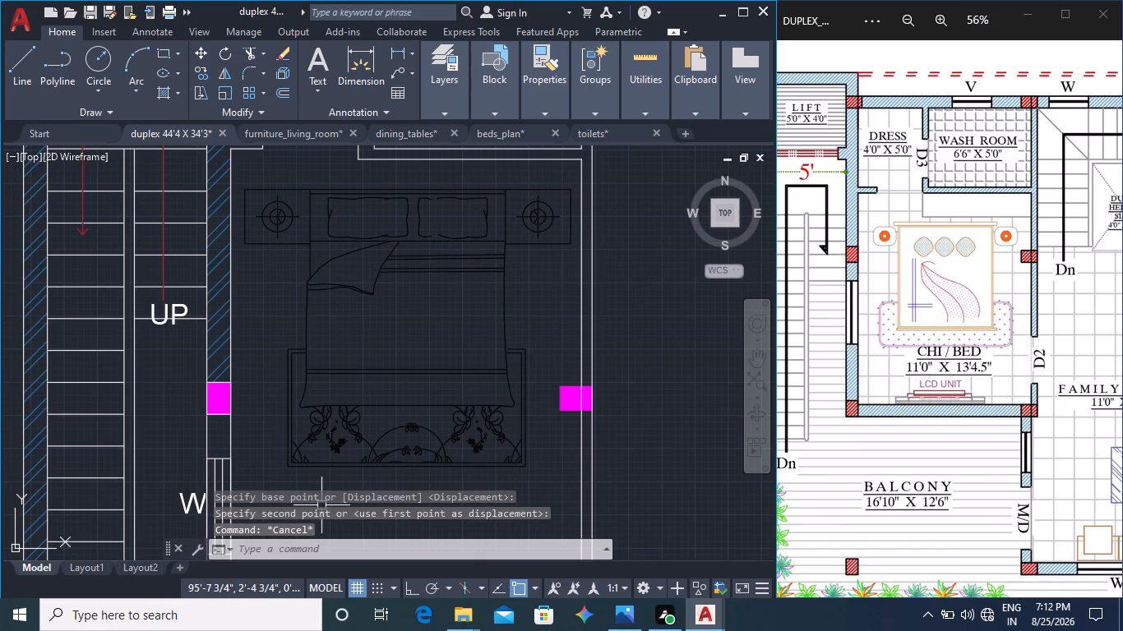
pyautogui.scroll(-1, 272, 288)
pyautogui.scroll(2, 257, 217)
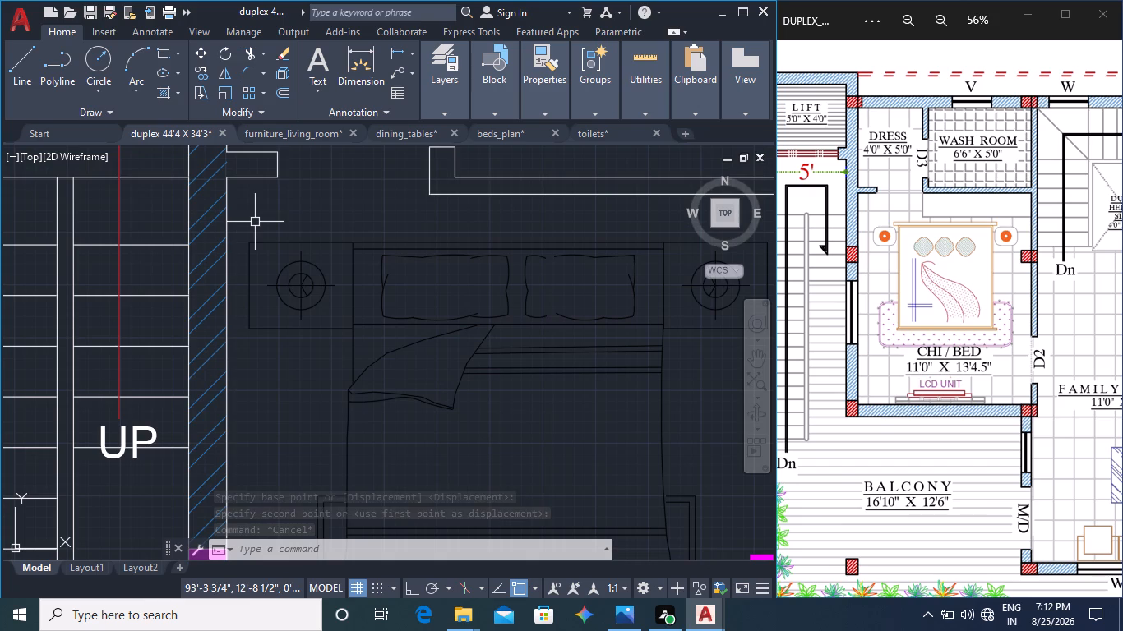
pyautogui.click(238, 215)
pyautogui.moveTo(522, 531); pyautogui.dragTo(404, 319, button='middle')
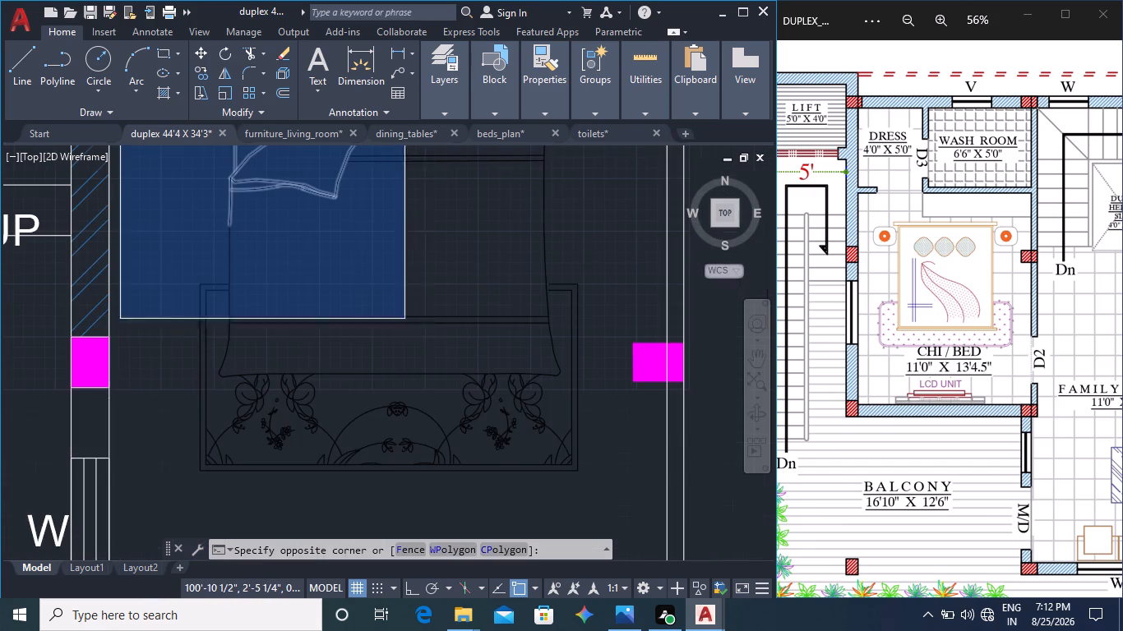
pyautogui.scroll(-2, 441, 372)
pyautogui.scroll(3, 518, 463)
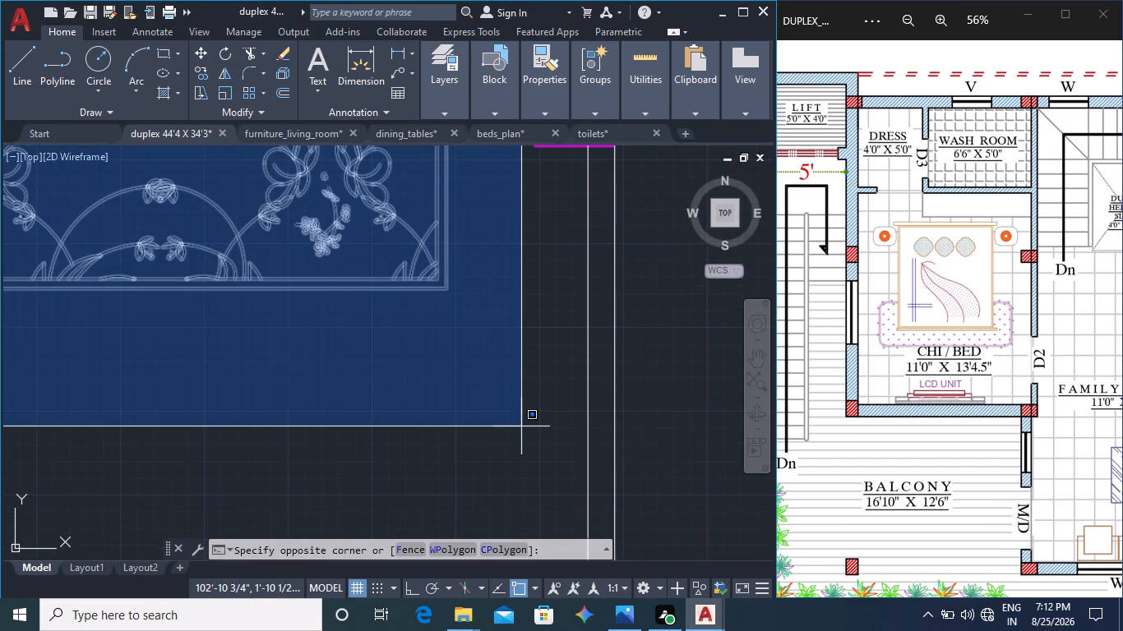
pyautogui.moveTo(515, 361); pyautogui.dragTo(524, 537, button='middle')
pyautogui.scroll(-1, 526, 480)
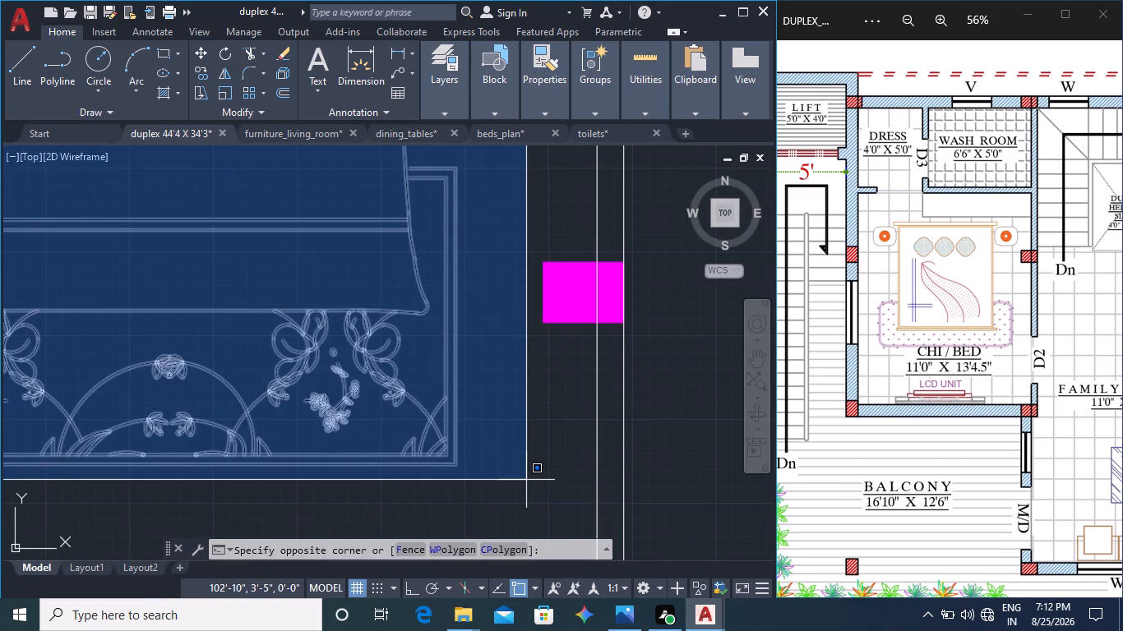
pyautogui.moveTo(531, 351); pyautogui.dragTo(557, 531, button='middle')
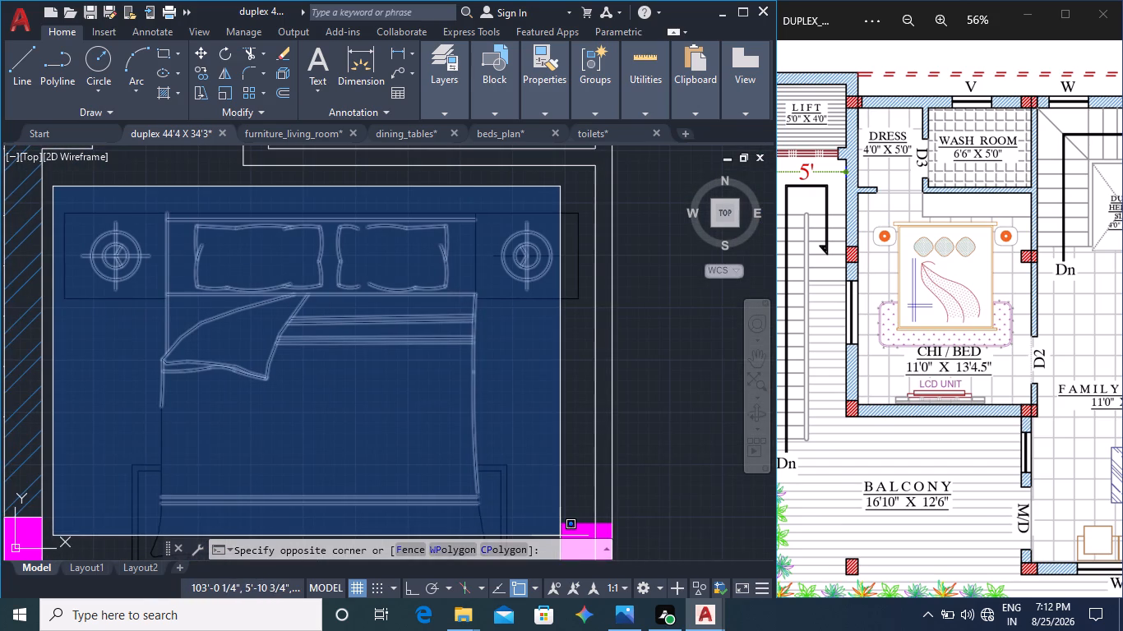
pyautogui.click(586, 382)
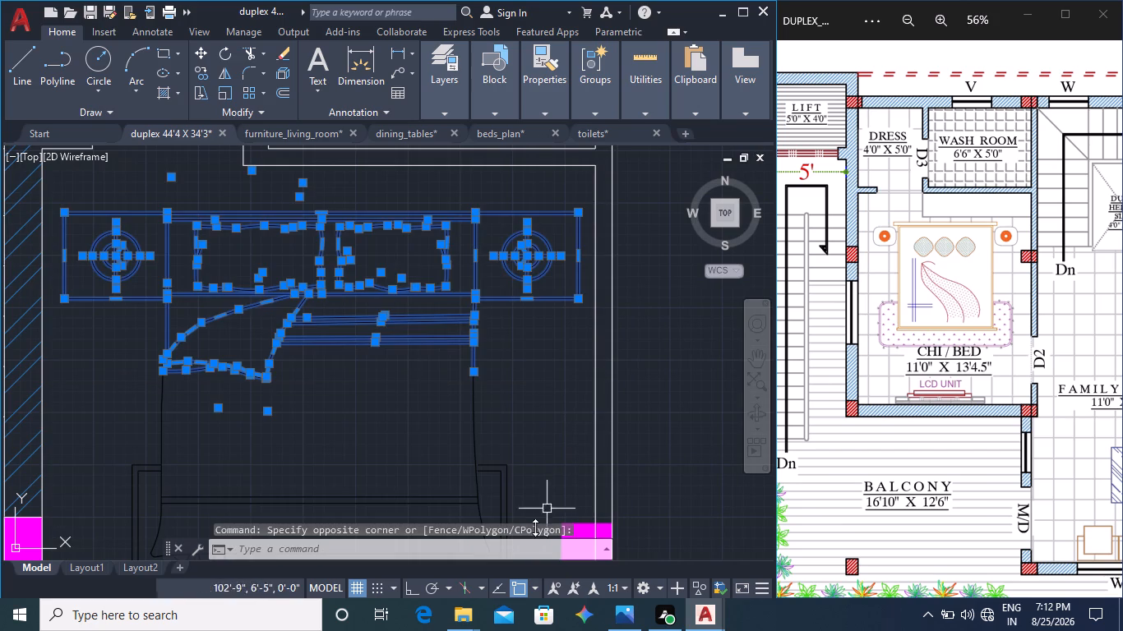
pyautogui.moveTo(514, 527); pyautogui.dragTo(543, 353, button='middle')
pyautogui.moveTo(533, 429); pyautogui.dragTo(561, 292, button='middle')
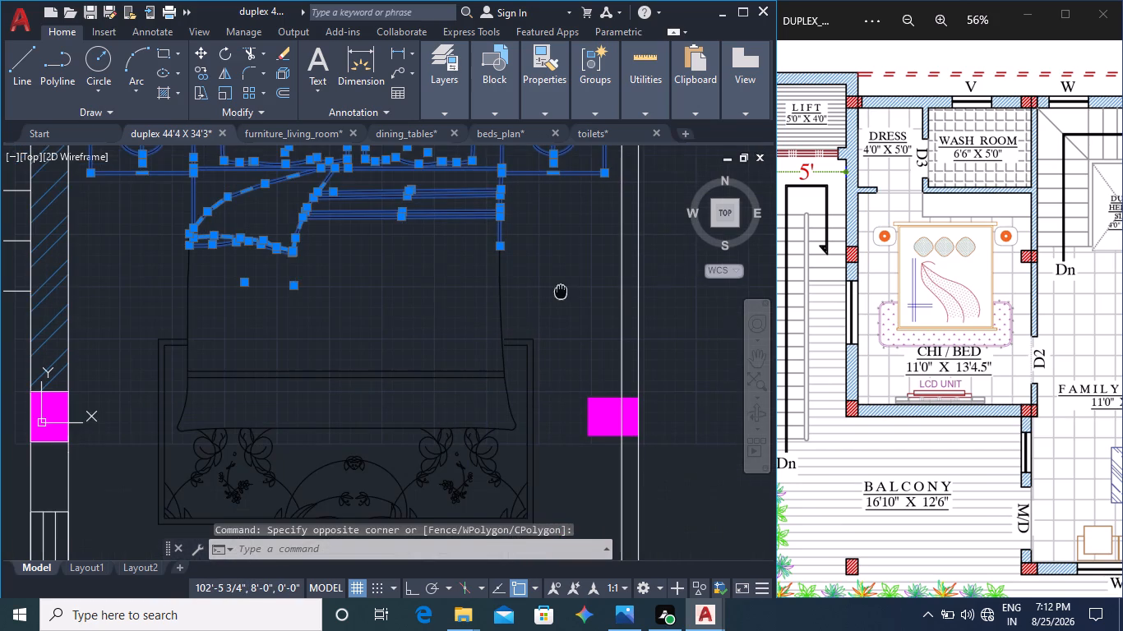
pyautogui.moveTo(118, 188); pyautogui.dragTo(133, 209)
pyautogui.moveTo(542, 519); pyautogui.dragTo(543, 508, button='middle')
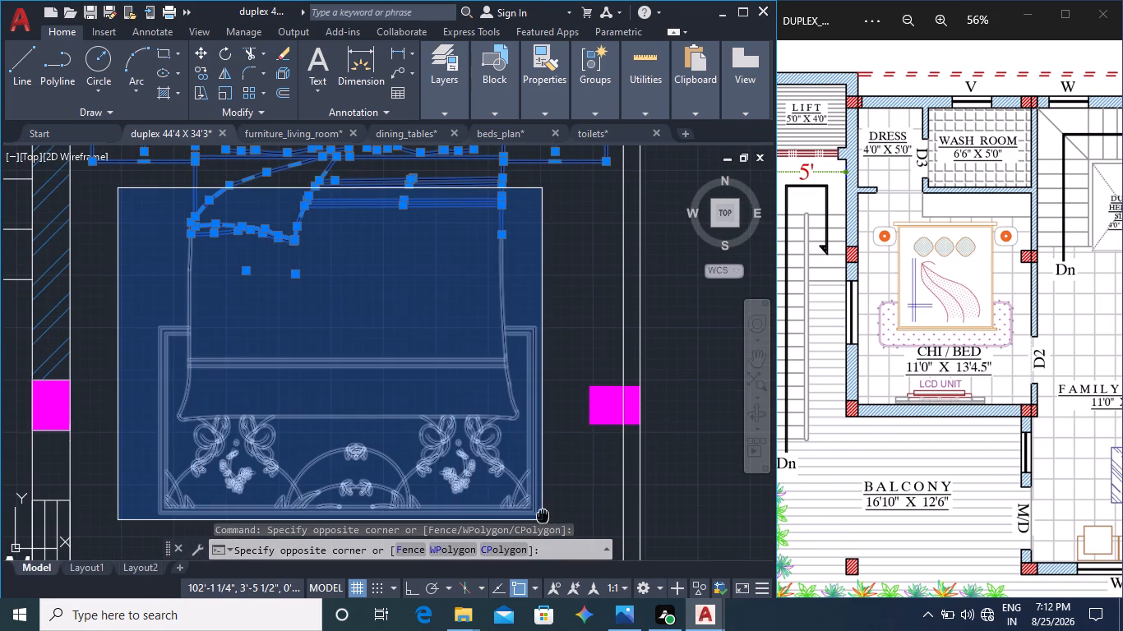
pyautogui.moveTo(543, 508); pyautogui.dragTo(528, 424, button='middle')
pyautogui.click(543, 463)
pyautogui.moveTo(495, 455); pyautogui.dragTo(495, 585, button='middle')
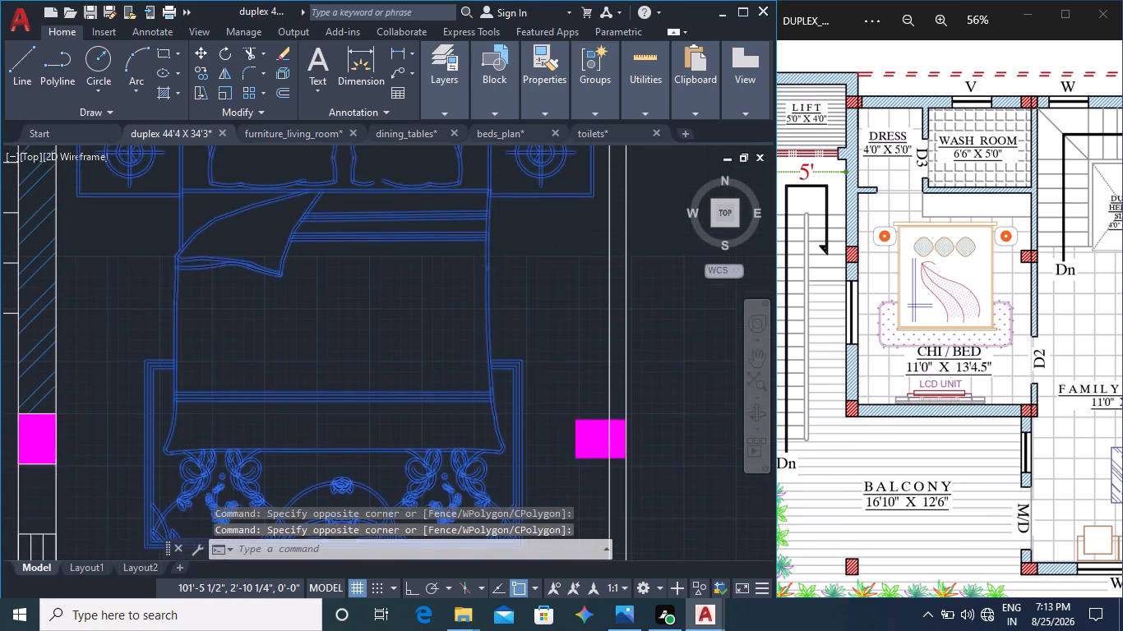
pyautogui.moveTo(495, 585); pyautogui.dragTo(516, 466, button='middle')
pyautogui.rightClick(508, 421)
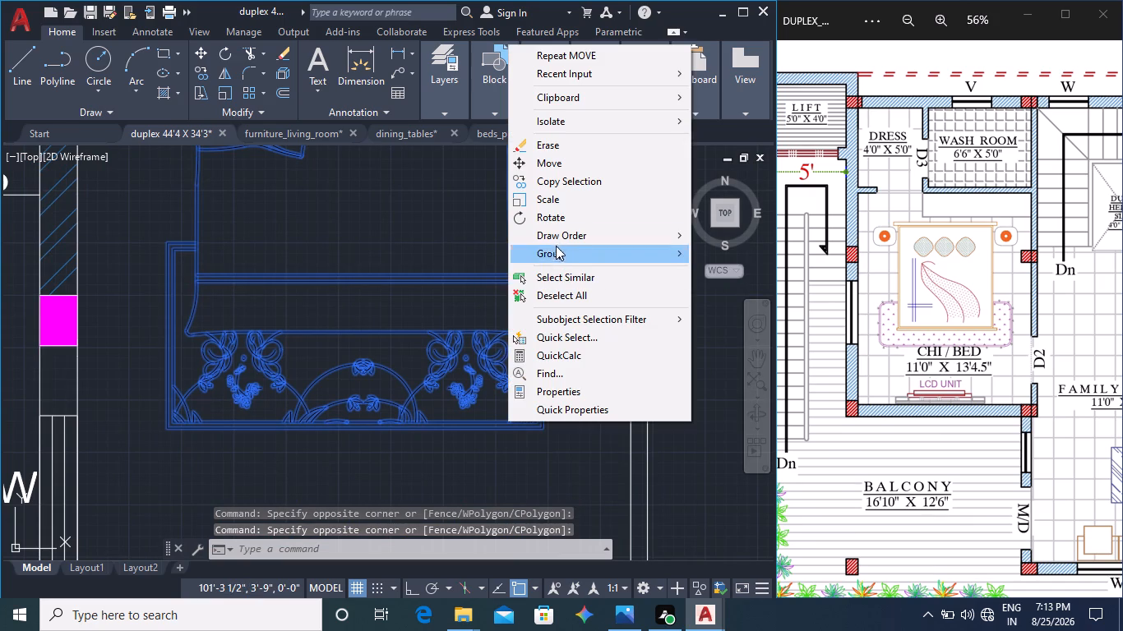
pyautogui.click(553, 202)
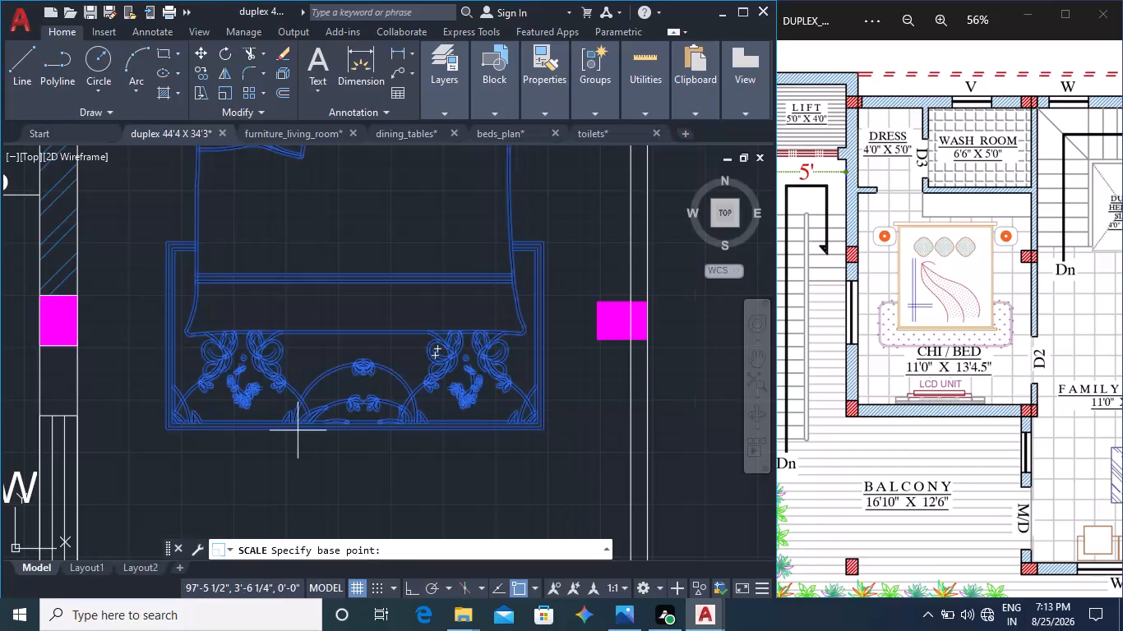
pyautogui.click(169, 431)
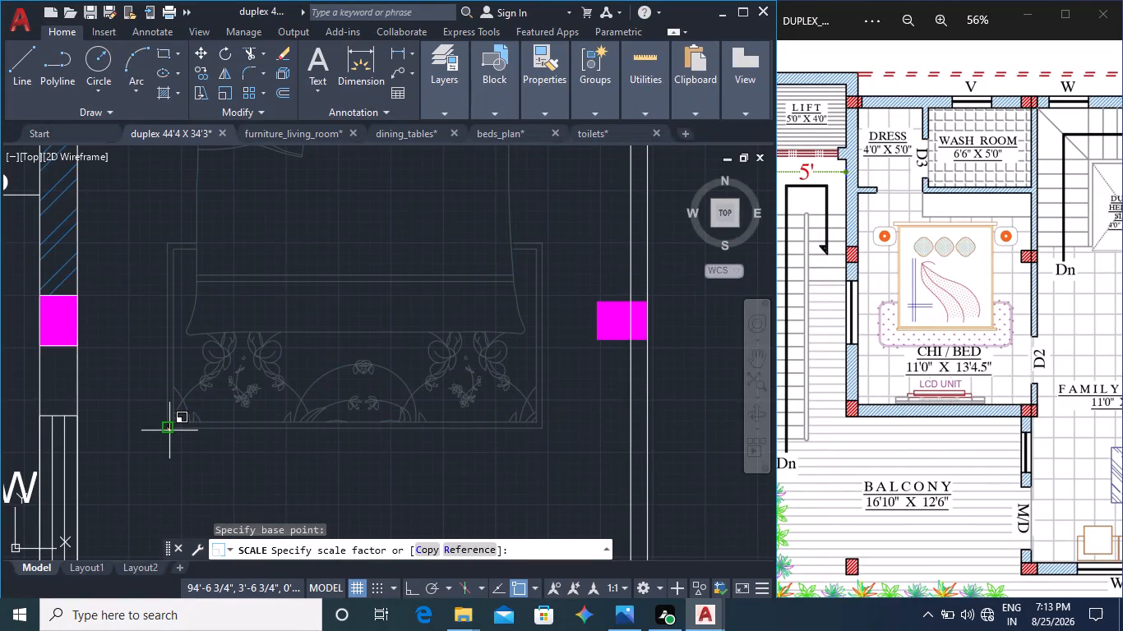
pyautogui.click(397, 500)
# Move the bed, side tables and rug about 10 1/2" horizontally toward the east wall of CHI/BED.
pyautogui.scroll(-2, 415, 462)
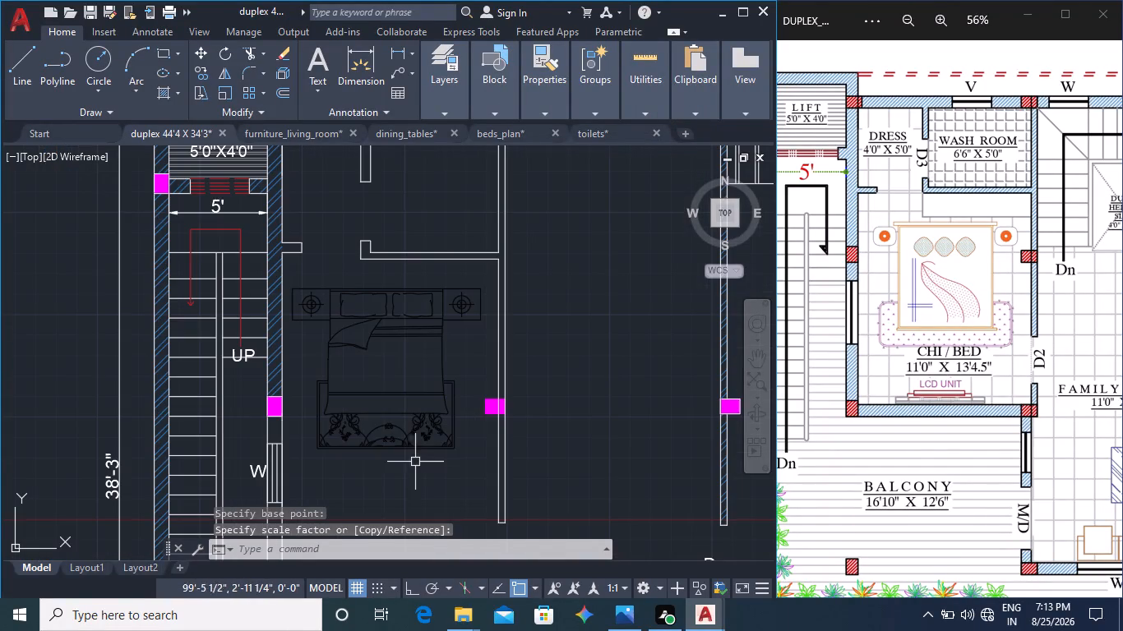
pyautogui.click(290, 277)
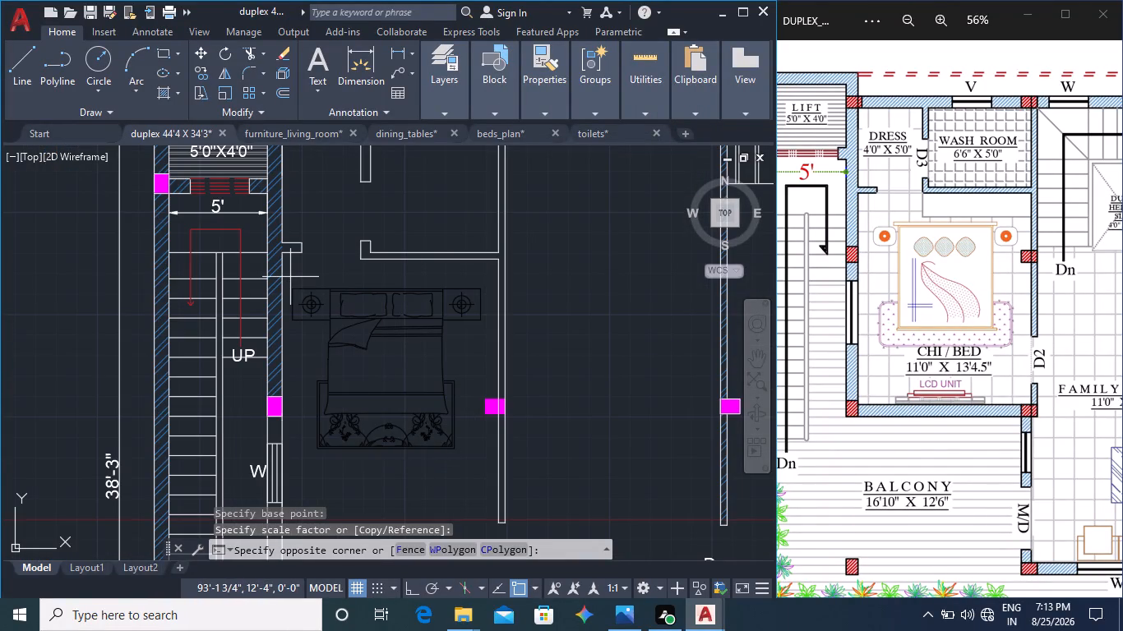
pyautogui.click(482, 469)
pyautogui.scroll(3, 349, 353)
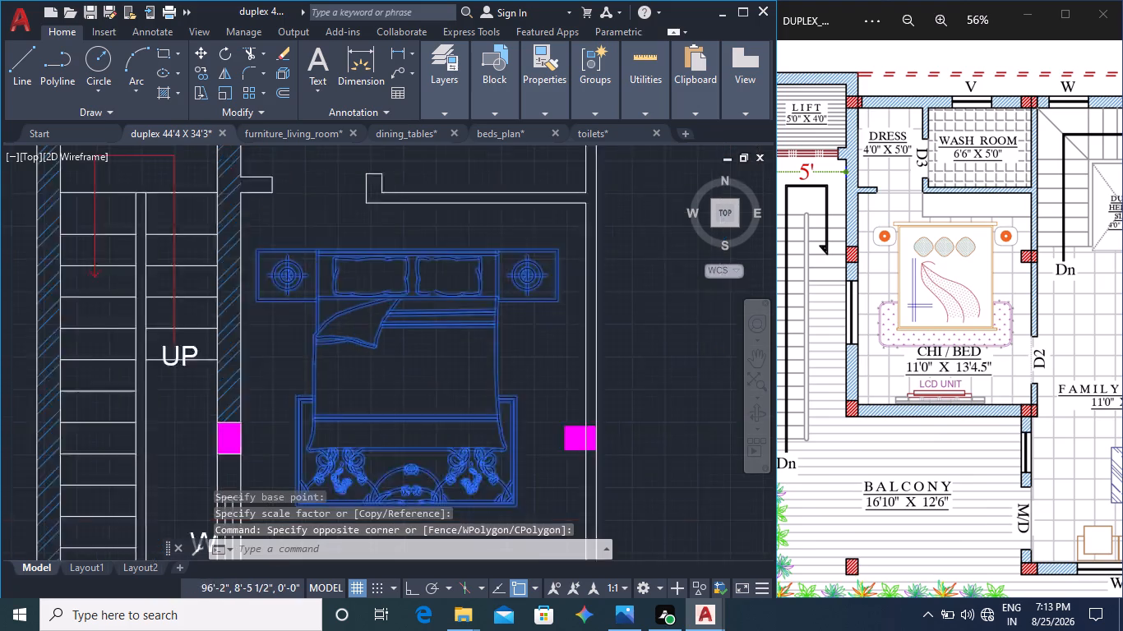
pyautogui.scroll(-2, 349, 353)
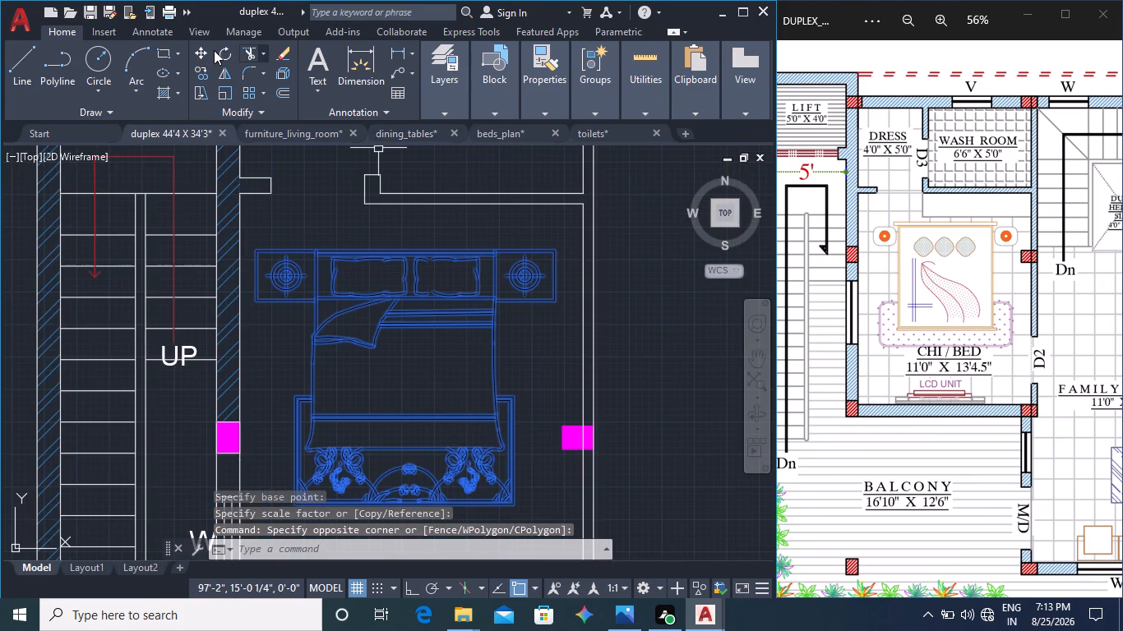
pyautogui.click(199, 52)
pyautogui.scroll(3, 561, 255)
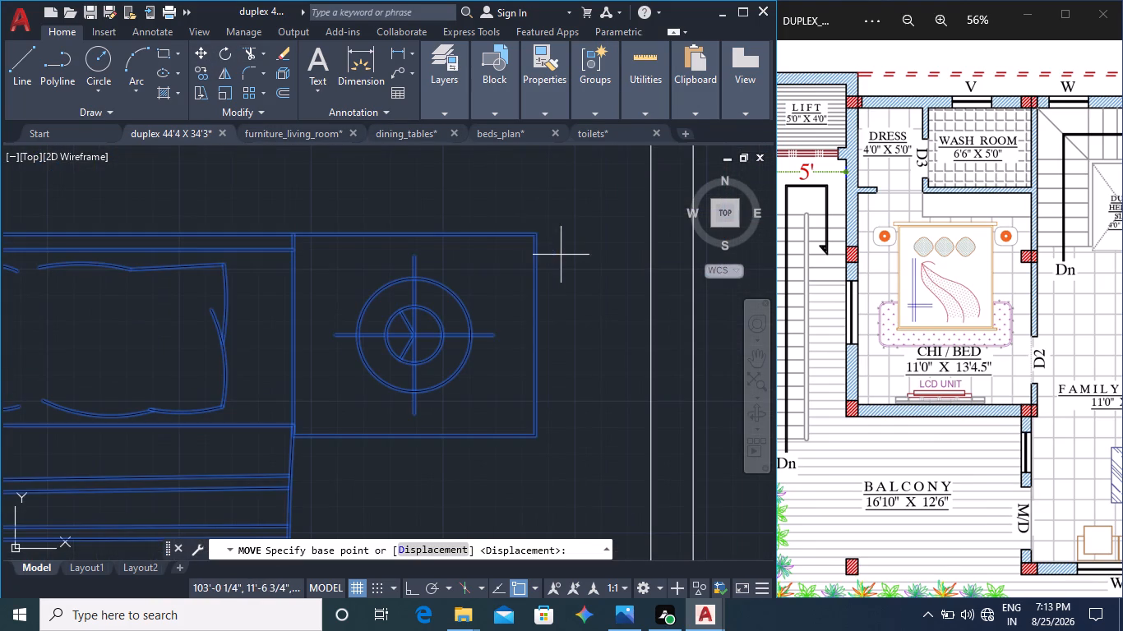
pyautogui.click(538, 232)
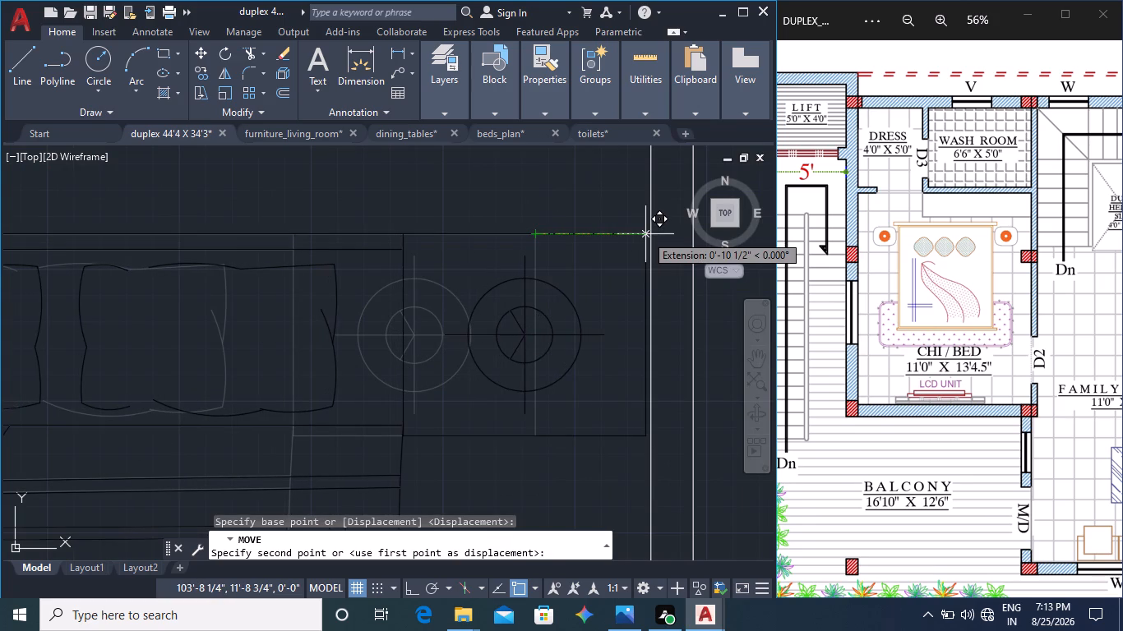
pyautogui.click(645, 234)
# Draw a wardrobe outline from the WASH ROOM wall's lower-left corner, about 1'-5" down and 7' across to the east wall.
pyautogui.scroll(-3, 596, 369)
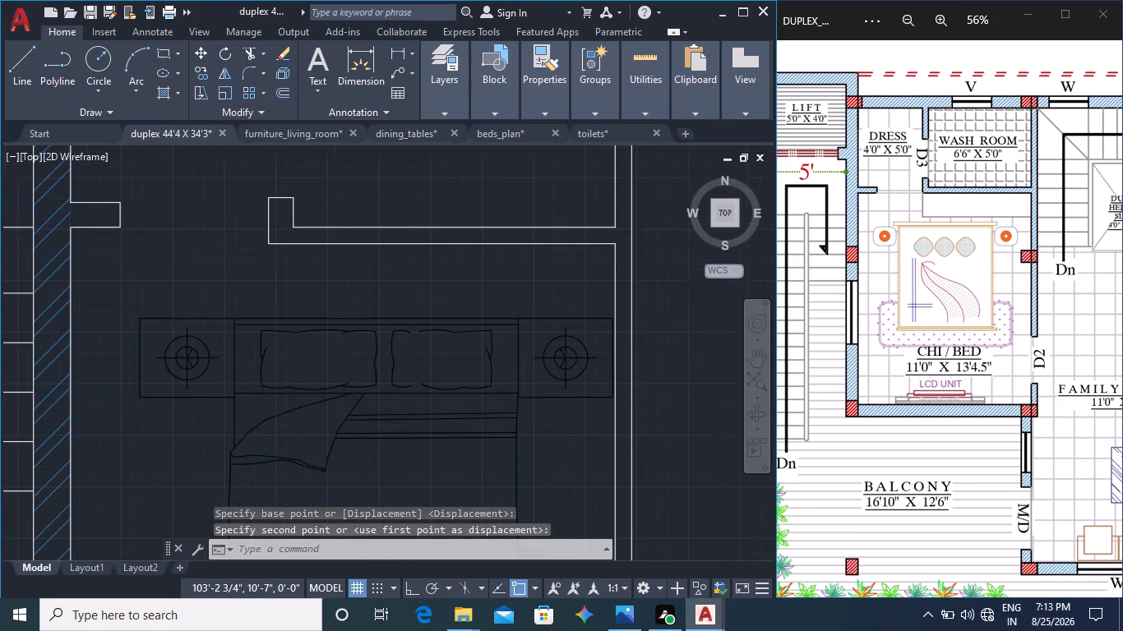
pyautogui.moveTo(560, 440); pyautogui.dragTo(576, 294, button='middle')
pyautogui.scroll(-1, 562, 392)
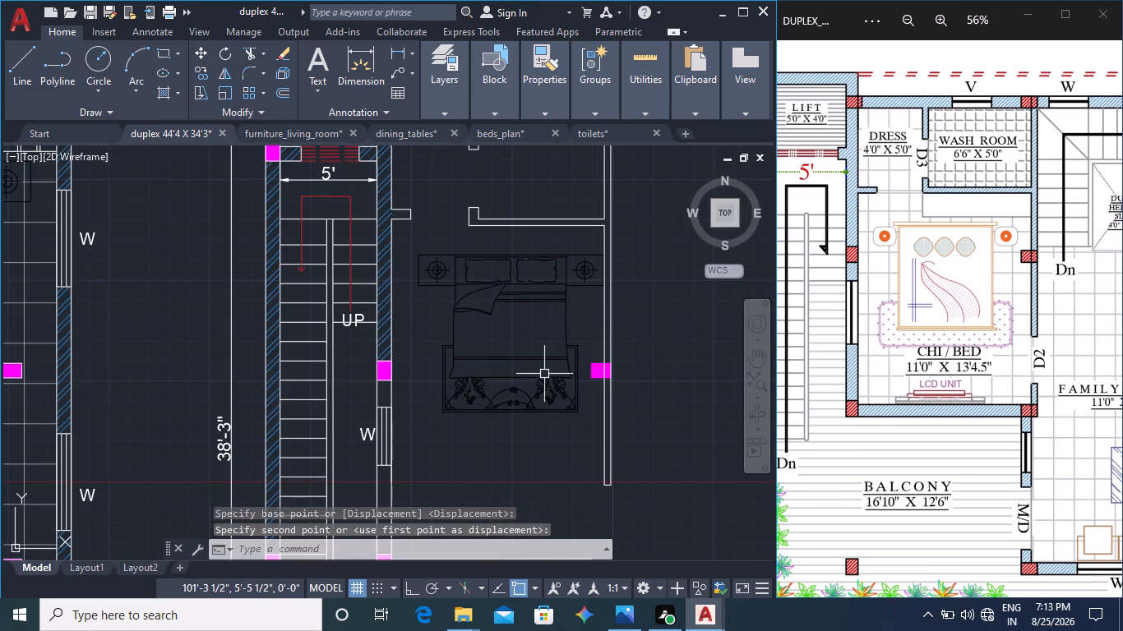
pyautogui.scroll(2, 435, 271)
pyautogui.moveTo(441, 273); pyautogui.dragTo(420, 407, button='middle')
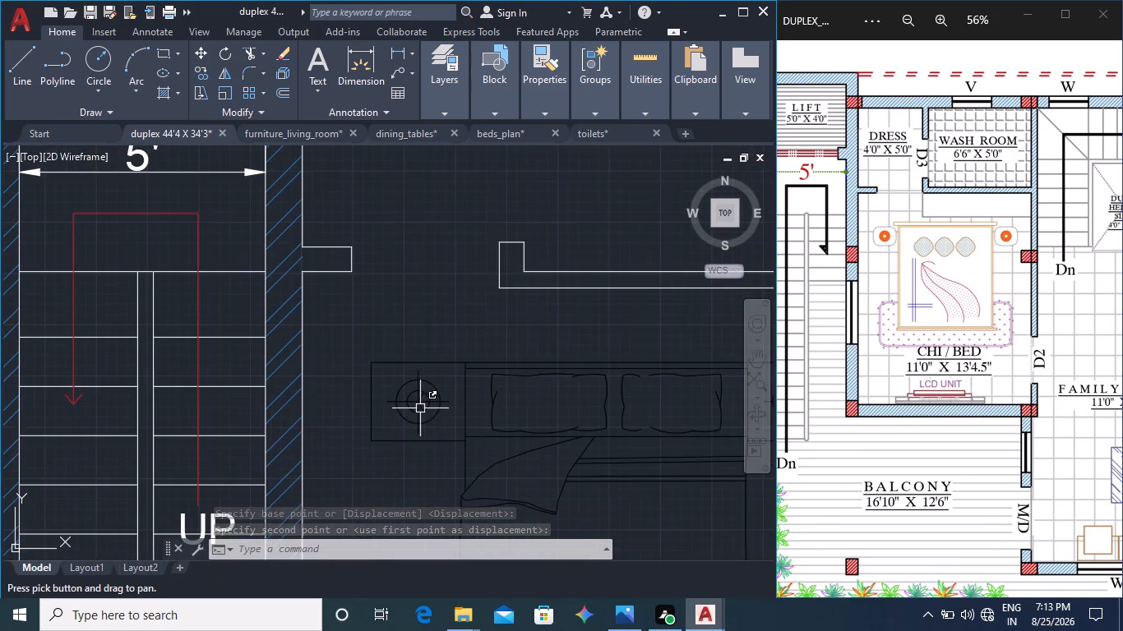
pyautogui.moveTo(540, 331); pyautogui.dragTo(433, 358, button='middle')
pyautogui.click(20, 62)
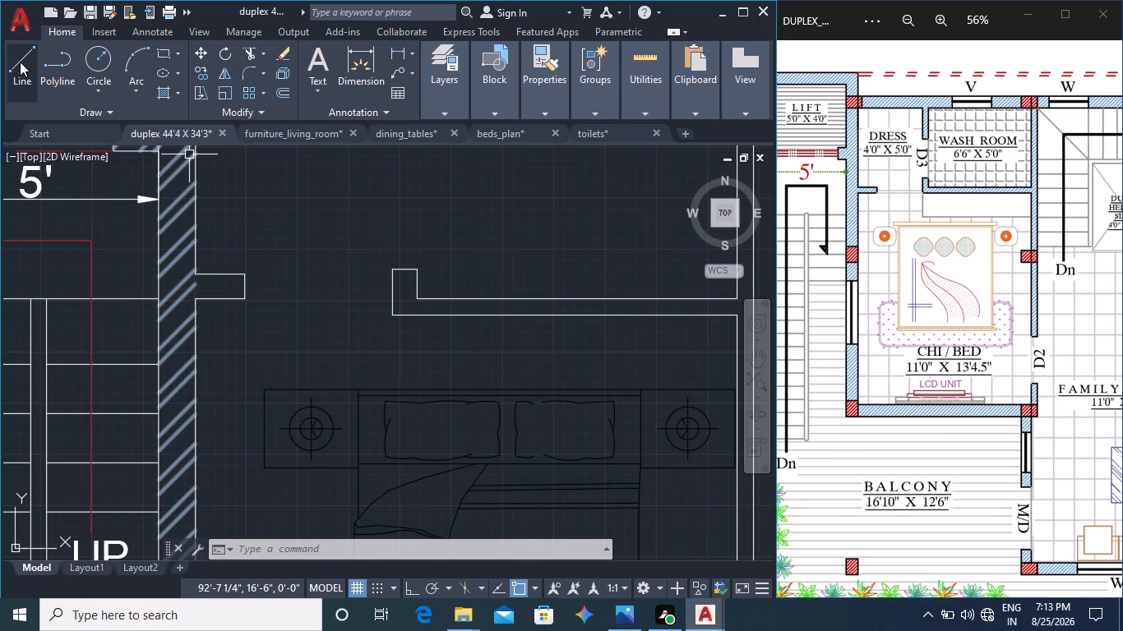
pyautogui.click(395, 315)
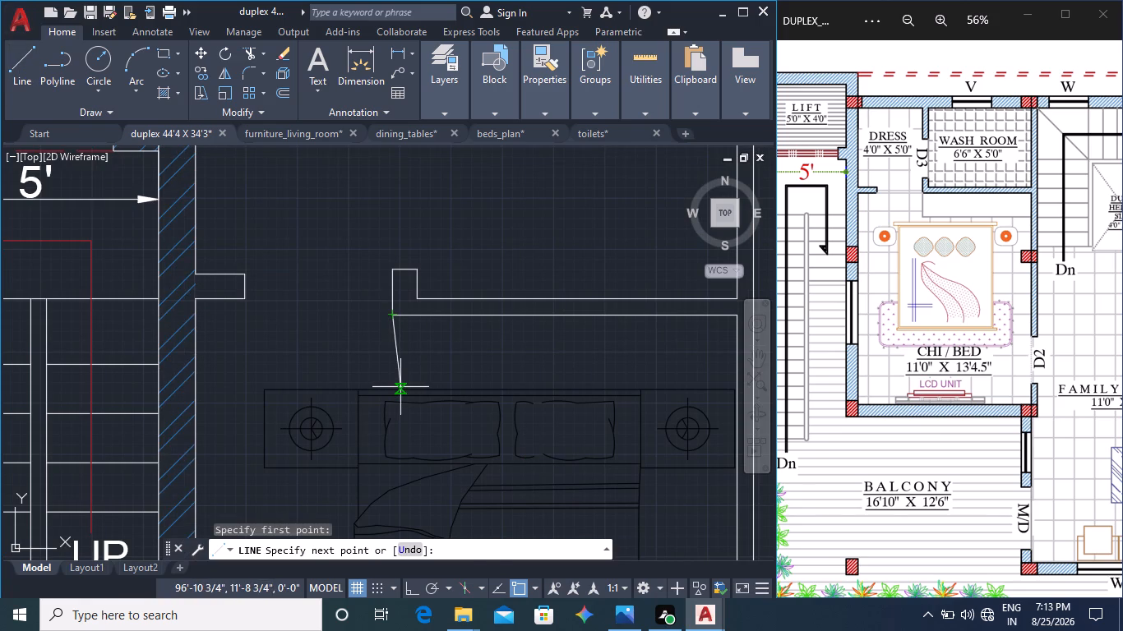
pyautogui.press('F8')
pyautogui.click(399, 383)
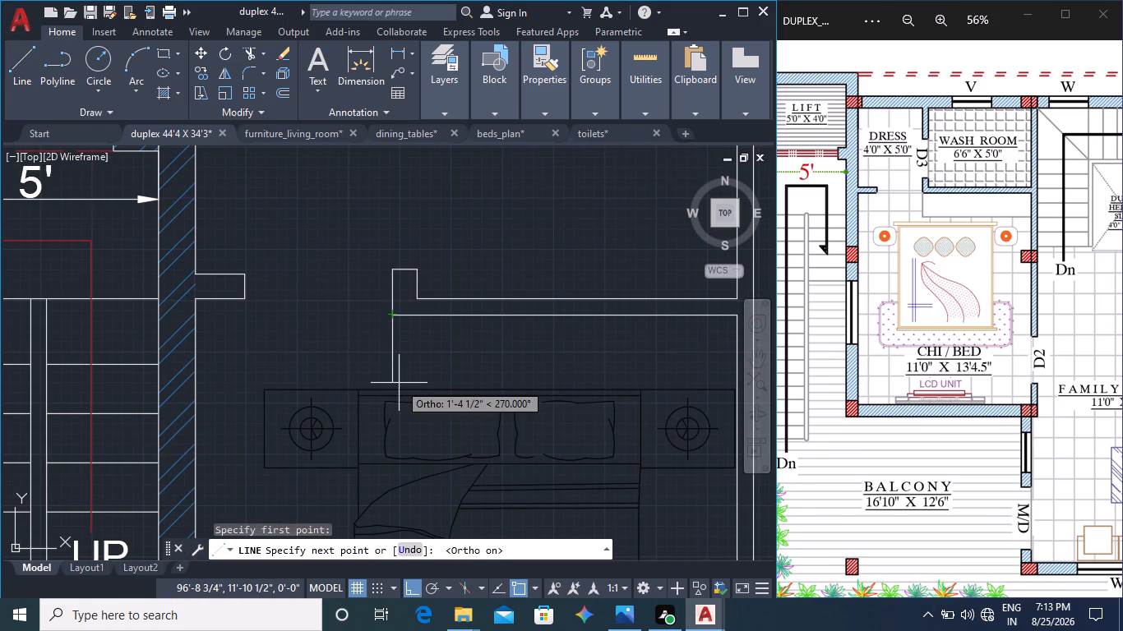
pyautogui.click(737, 378)
pyautogui.press('Escape')
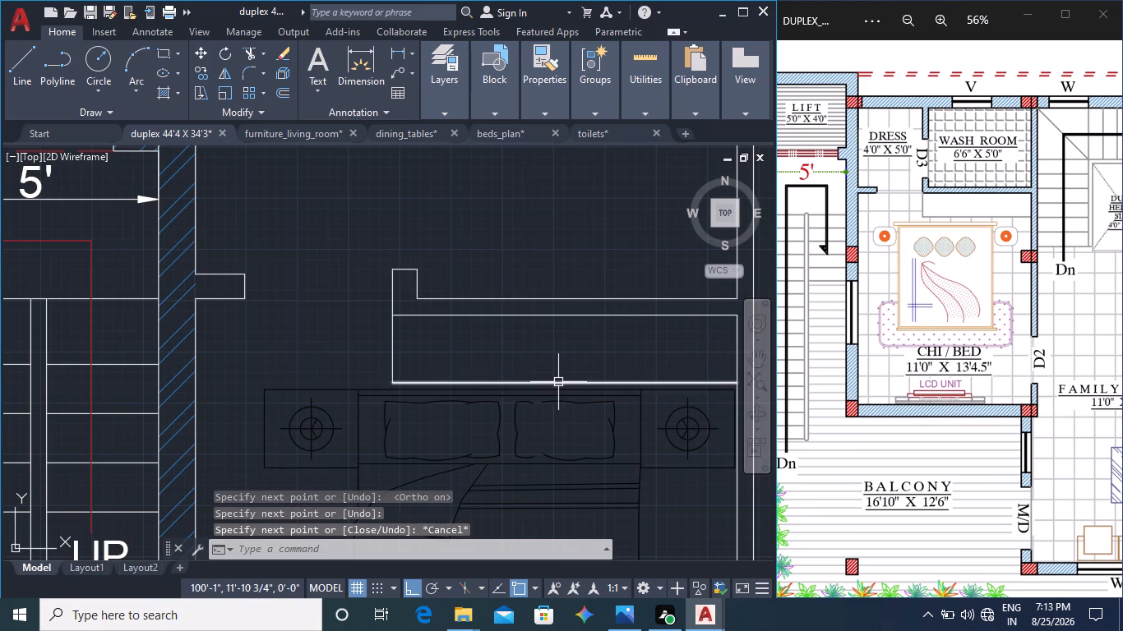
# Set the colour of the two new wardrobe lines above the bed to orange 242,103,34.
pyautogui.click(556, 381)
pyautogui.click(395, 361)
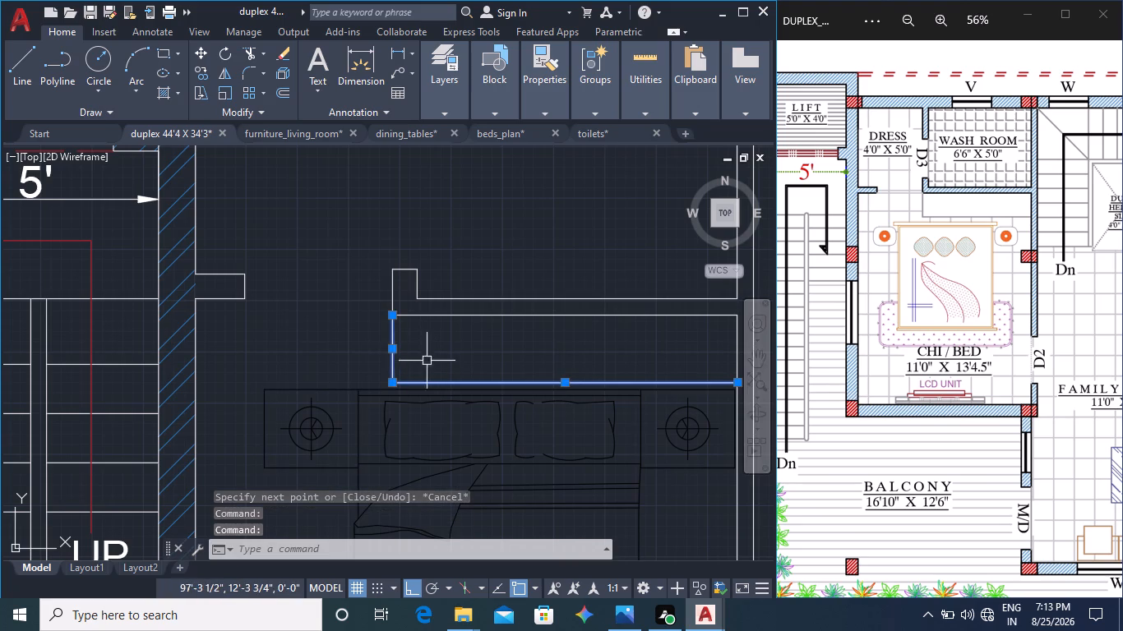
pyautogui.rightClick(443, 355)
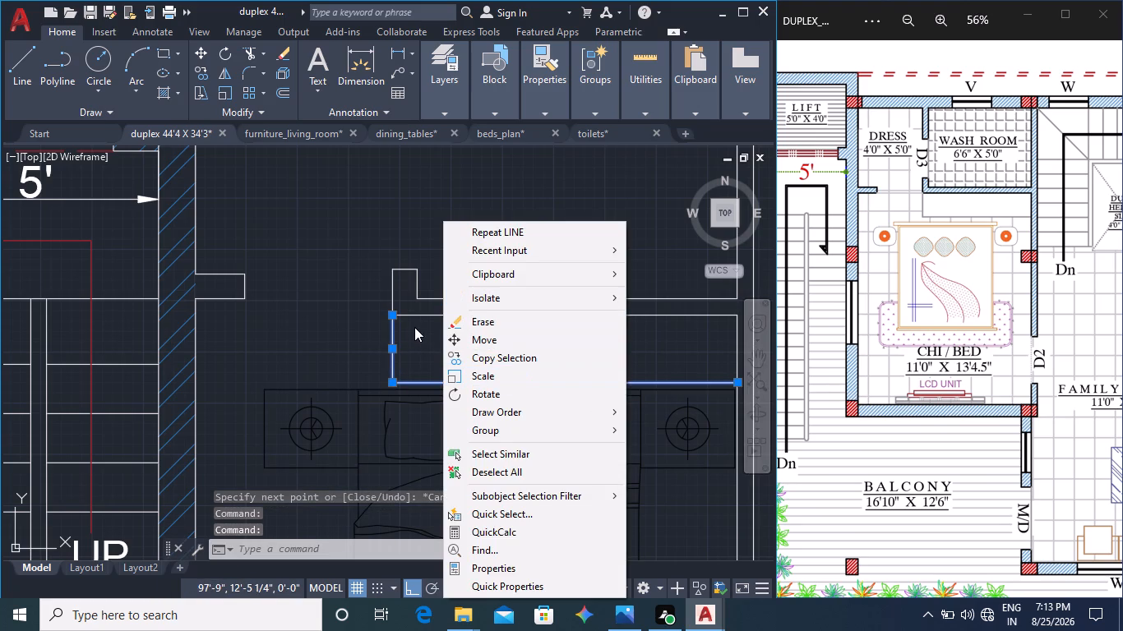
pyautogui.click(414, 334)
pyautogui.click(464, 366)
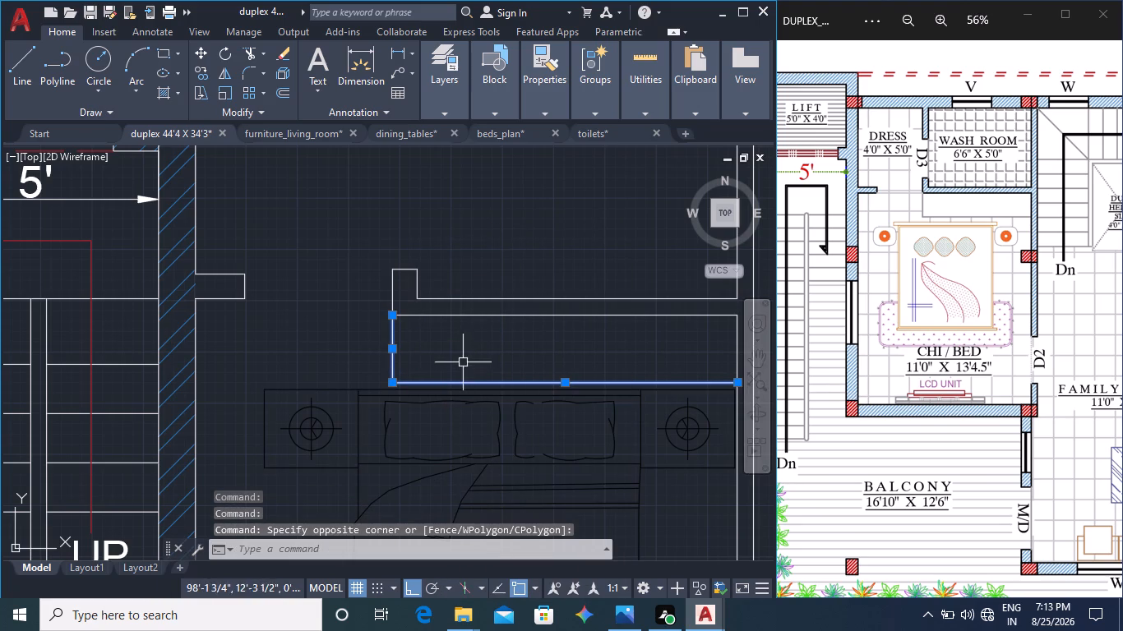
pyautogui.click(548, 85)
pyautogui.click(605, 124)
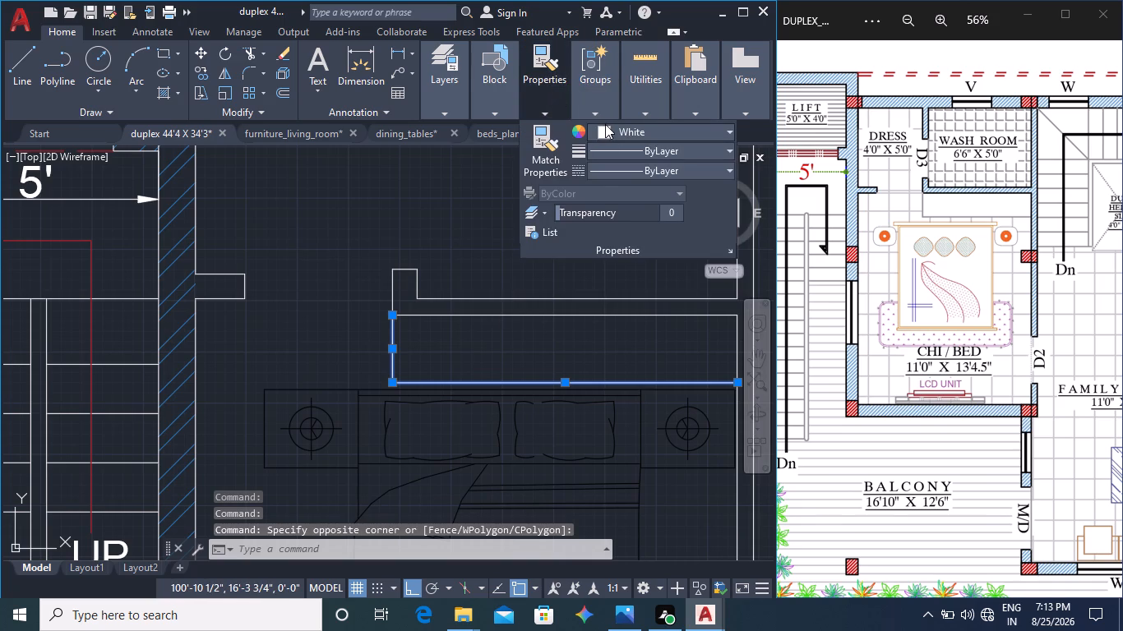
pyautogui.click(634, 209)
pyautogui.press('Escape')
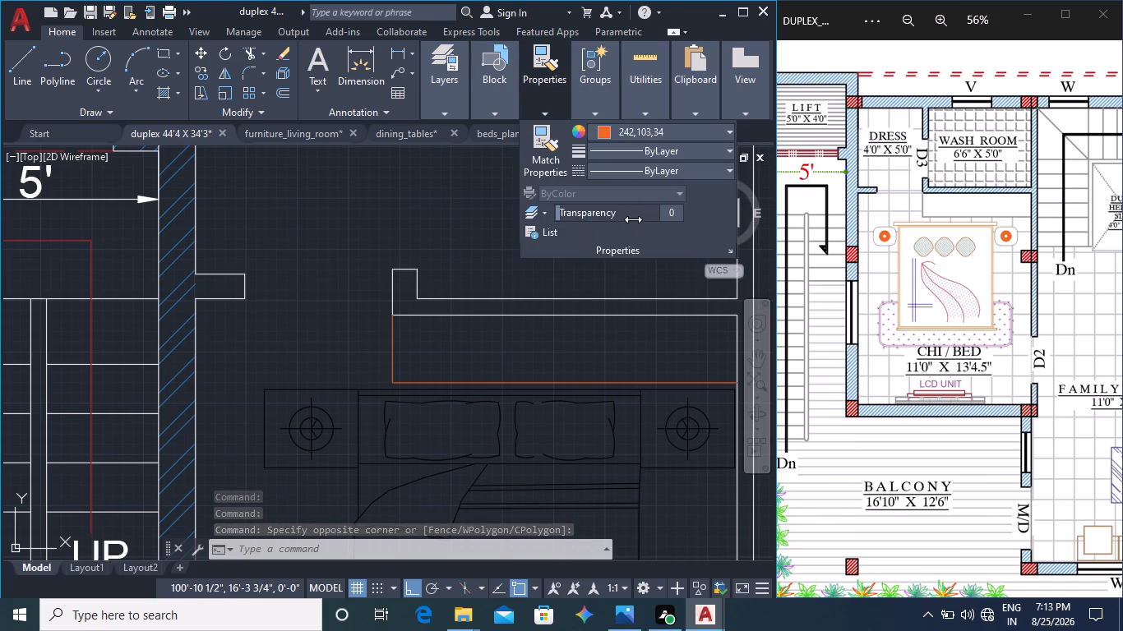
pyautogui.press('Escape')
pyautogui.scroll(-1, 509, 328)
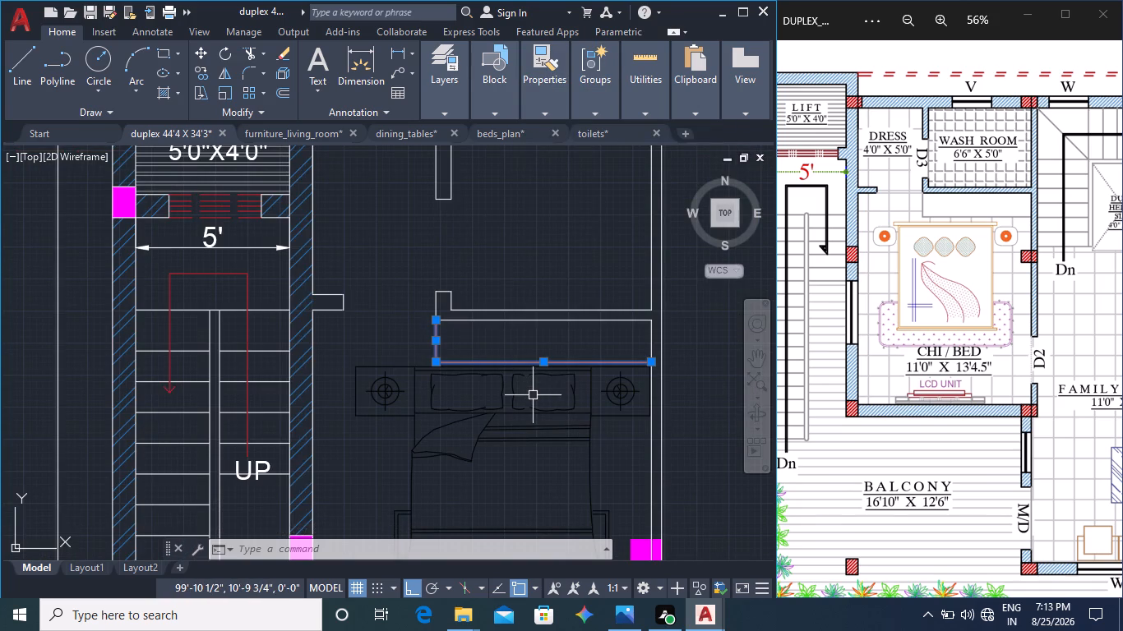
pyautogui.press('Escape')
pyautogui.press('Escape')
# Examine the lower part of CHI/BED and the adjoining balcony walls against the reference plan.
pyautogui.moveTo(621, 475); pyautogui.dragTo(585, 306, button='middle')
pyautogui.moveTo(657, 481); pyautogui.dragTo(646, 417, button='middle')
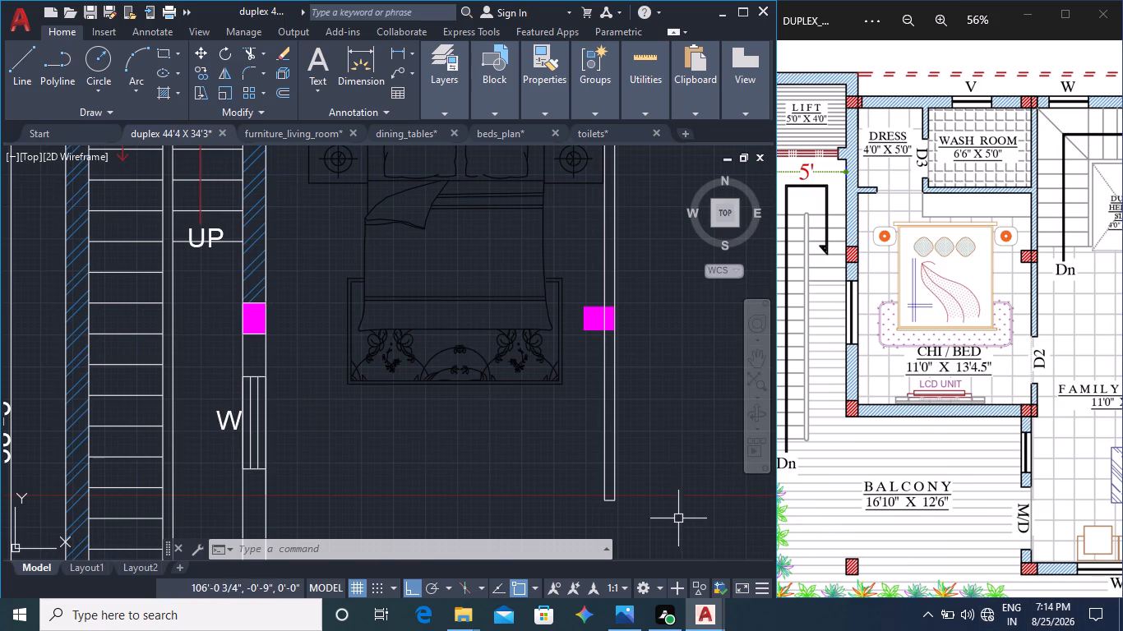
pyautogui.scroll(-1, 830, 518)
pyautogui.moveTo(914, 509); pyautogui.dragTo(952, 457, button='middle')
pyautogui.moveTo(930, 514); pyautogui.dragTo(954, 443, button='middle')
pyautogui.scroll(-1, 868, 469)
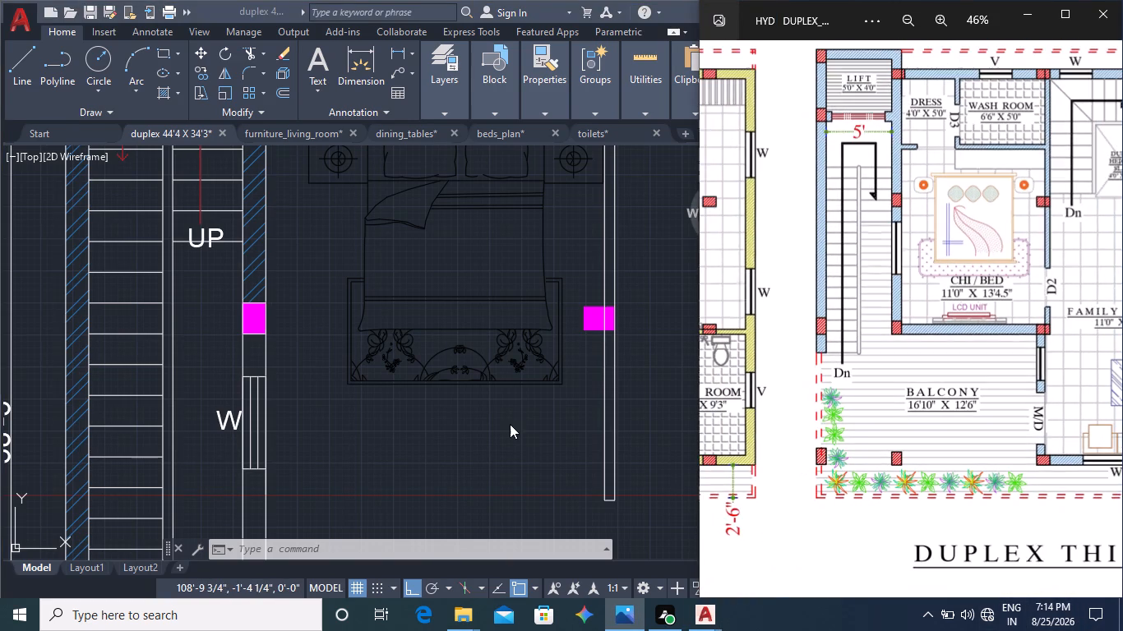
pyautogui.scroll(-1, 510, 424)
pyautogui.moveTo(516, 455); pyautogui.dragTo(523, 361, button='middle')
pyautogui.moveTo(525, 459); pyautogui.dragTo(552, 340, button='middle')
pyautogui.moveTo(517, 420); pyautogui.dragTo(539, 370, button='middle')
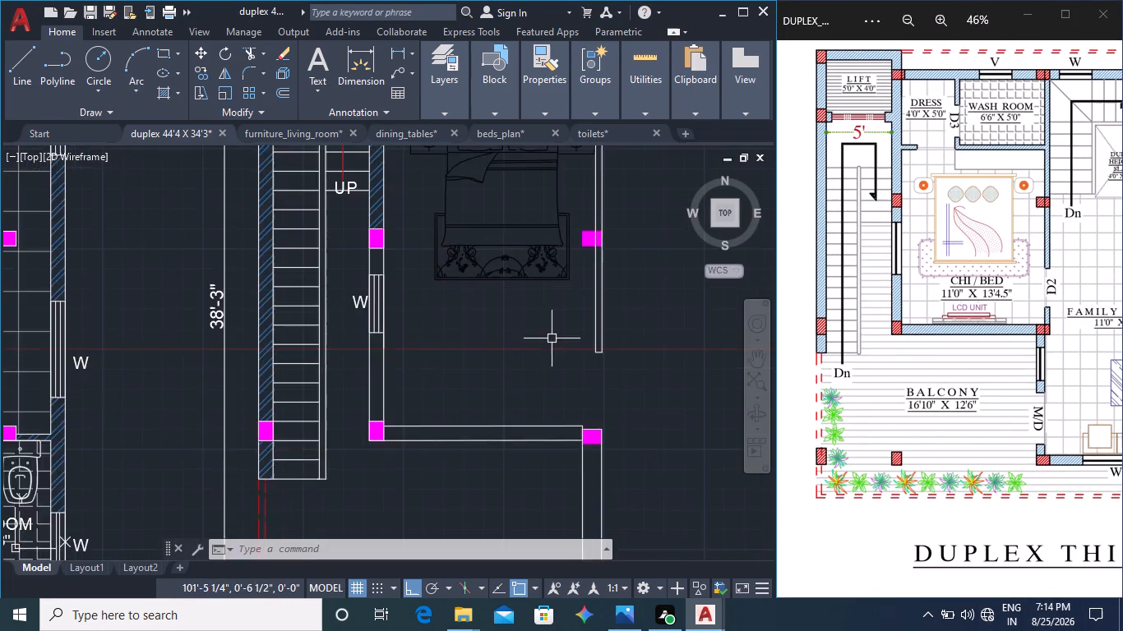
# Copy the horizontal TV UNIT outline and label from the furnished plan's M BED ROOM onto the inner face of CHI/BED's lower wall.
pyautogui.moveTo(539, 370); pyautogui.dragTo(541, 367, button='middle')
pyautogui.moveTo(187, 388); pyautogui.dragTo(338, 355, button='middle')
pyautogui.moveTo(292, 368); pyautogui.dragTo(428, 440, button='middle')
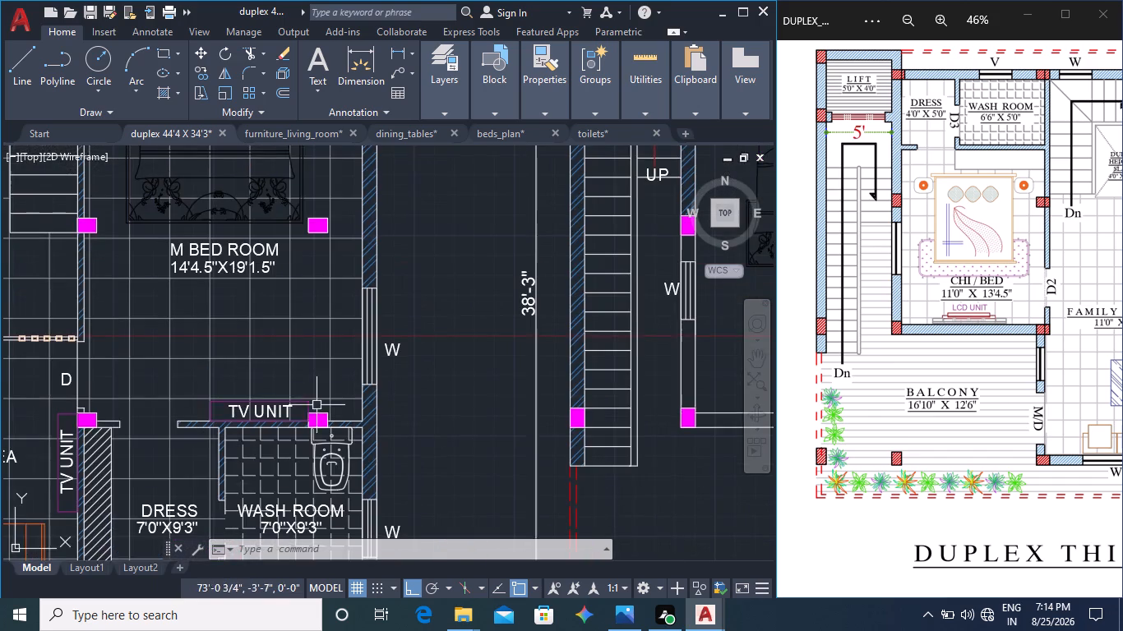
pyautogui.scroll(3, 296, 399)
pyautogui.click(270, 432)
pyautogui.click(311, 408)
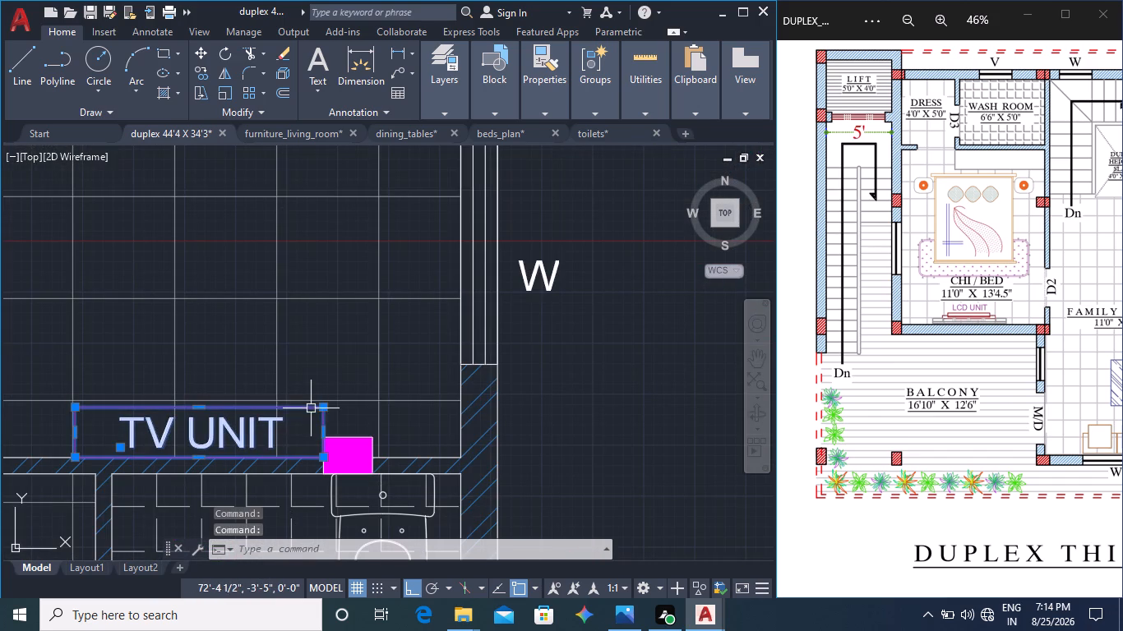
pyautogui.click(201, 72)
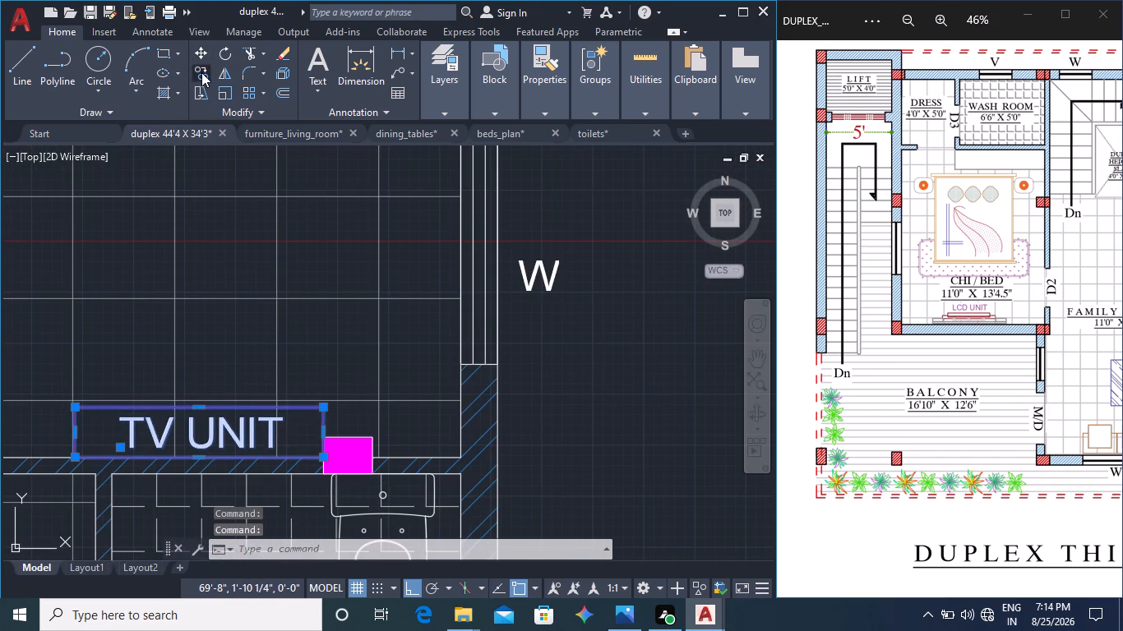
pyautogui.click(72, 460)
pyautogui.scroll(-2, 382, 444)
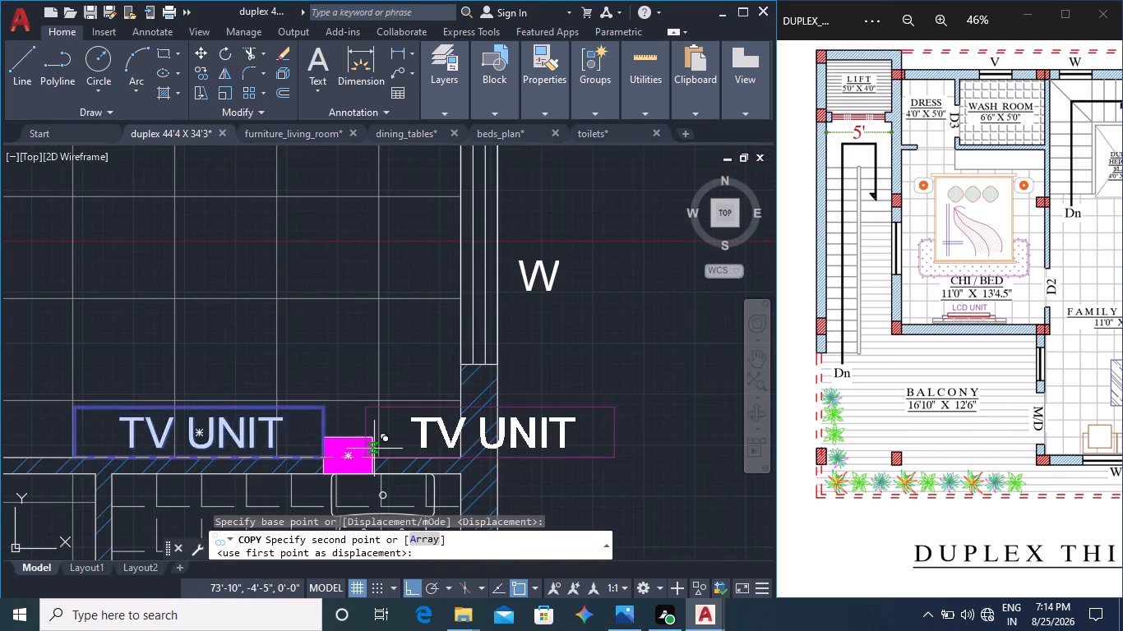
pyautogui.scroll(-1, 382, 444)
pyautogui.moveTo(471, 441); pyautogui.dragTo(104, 453, button='middle')
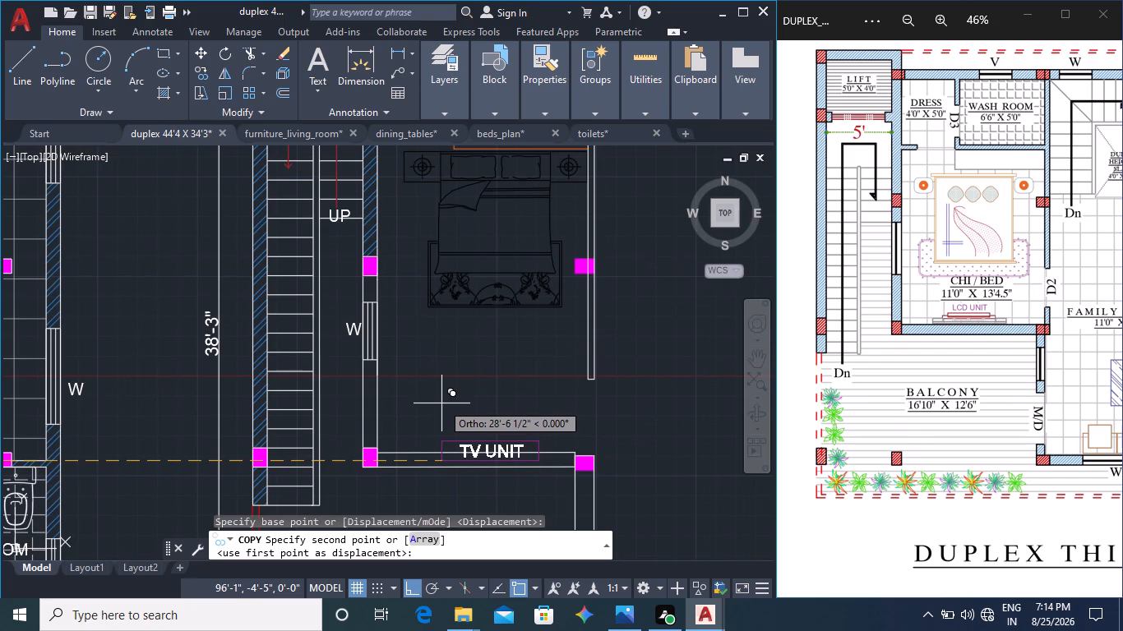
pyautogui.press('F8')
pyautogui.scroll(2, 461, 435)
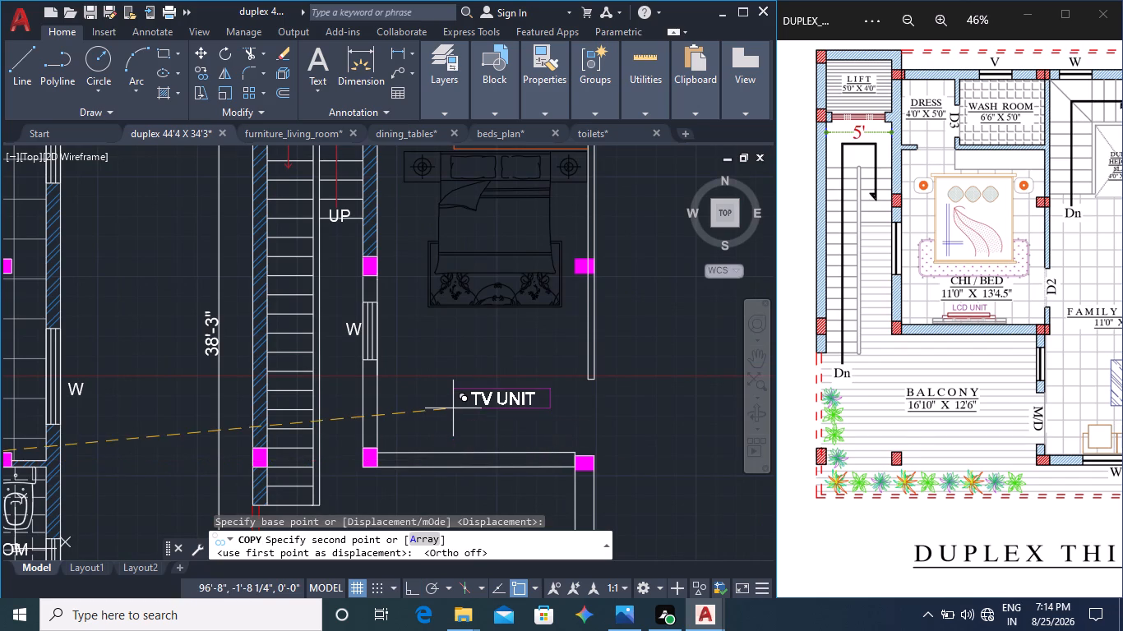
pyautogui.scroll(1, 453, 408)
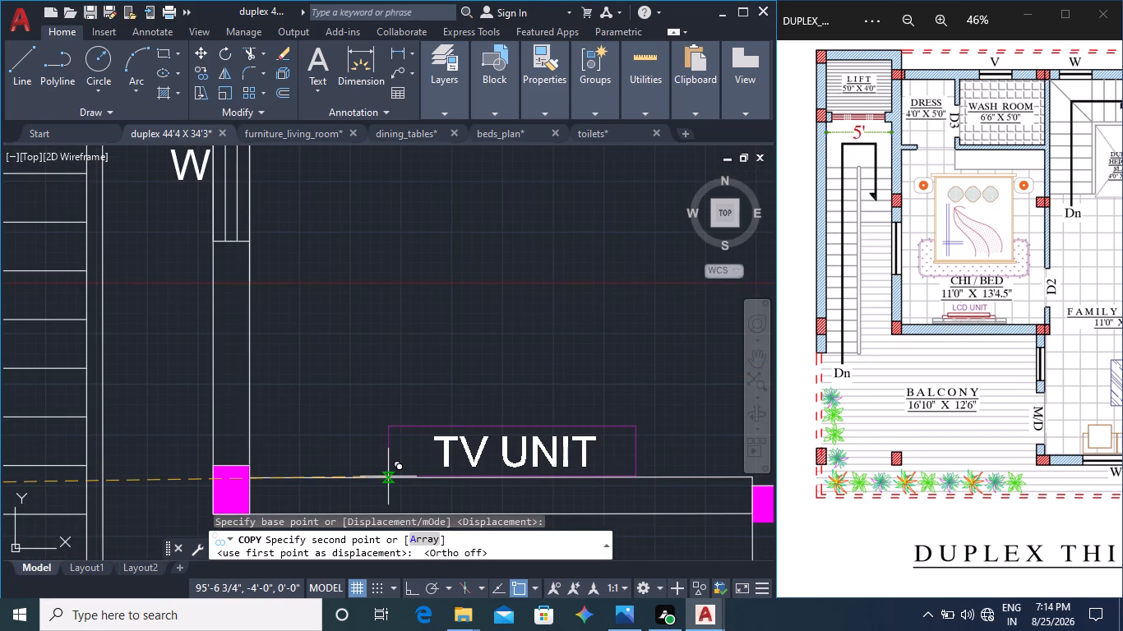
pyautogui.click(388, 477)
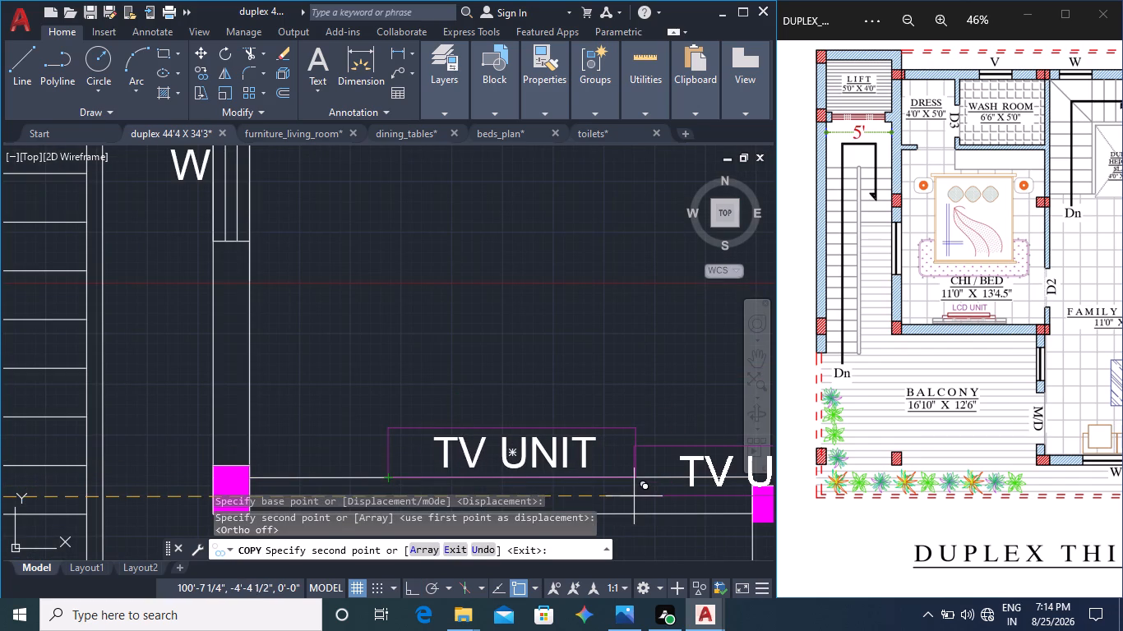
pyautogui.press('Escape')
# Examine the central bay and M BED ROOM of the third-floor plan against the reference's FAMILY LOUNGE, stairs and M/BED layout.
pyautogui.scroll(-3, 581, 470)
pyautogui.moveTo(603, 495); pyautogui.dragTo(622, 398, button='middle')
pyautogui.scroll(-1, 623, 407)
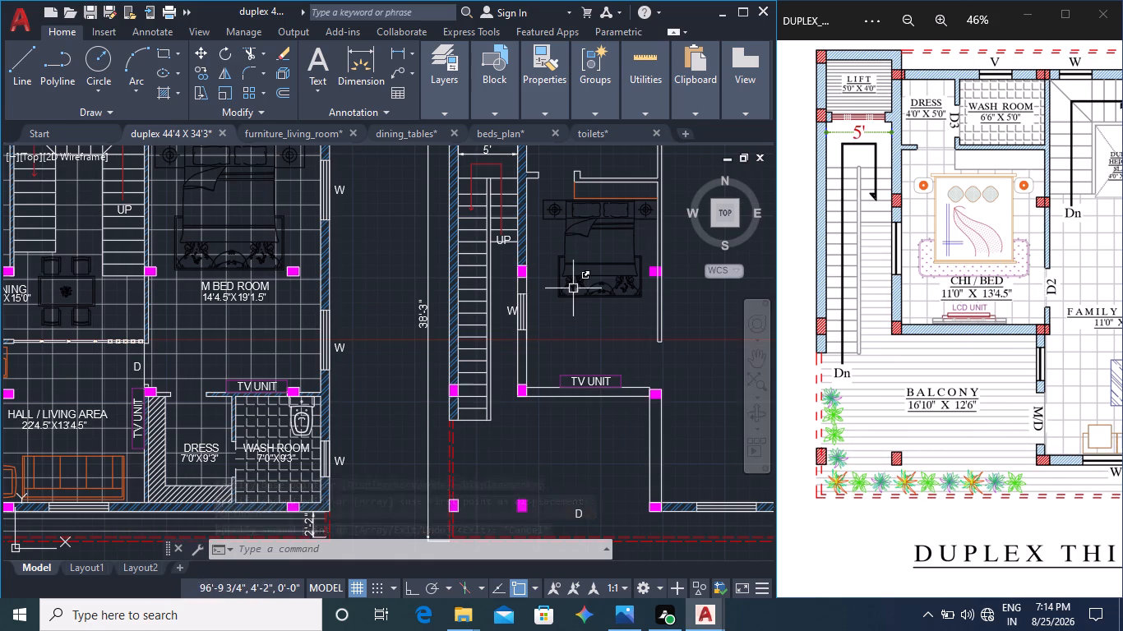
pyautogui.moveTo(594, 333); pyautogui.dragTo(568, 353, button='middle')
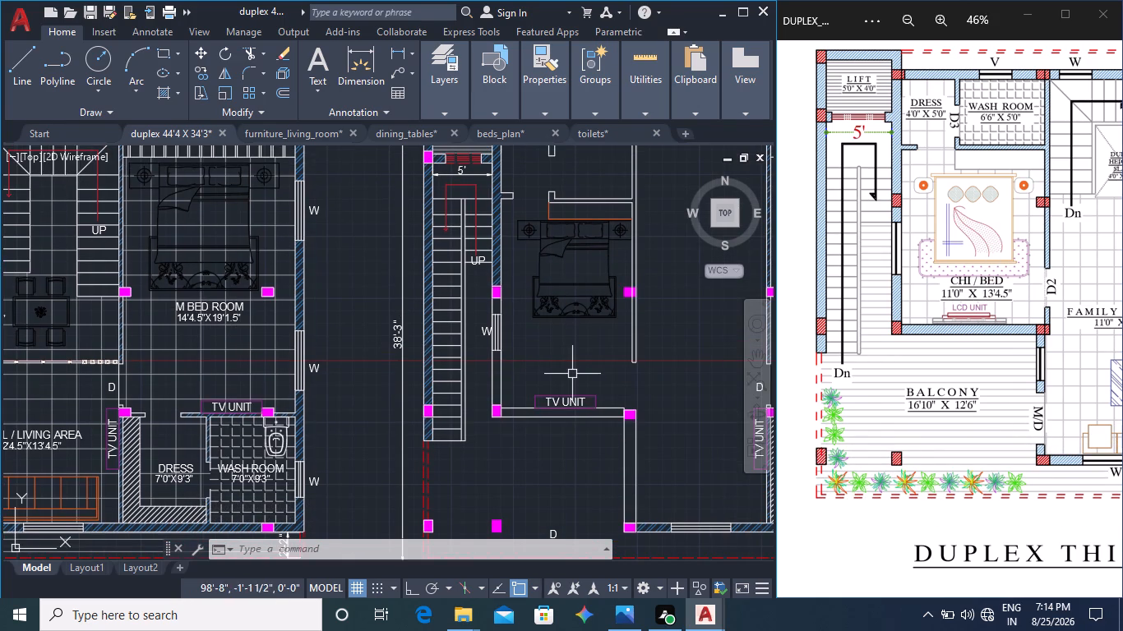
pyautogui.moveTo(709, 388); pyautogui.dragTo(598, 389, button='middle')
pyautogui.moveTo(621, 388); pyautogui.dragTo(447, 386, button='middle')
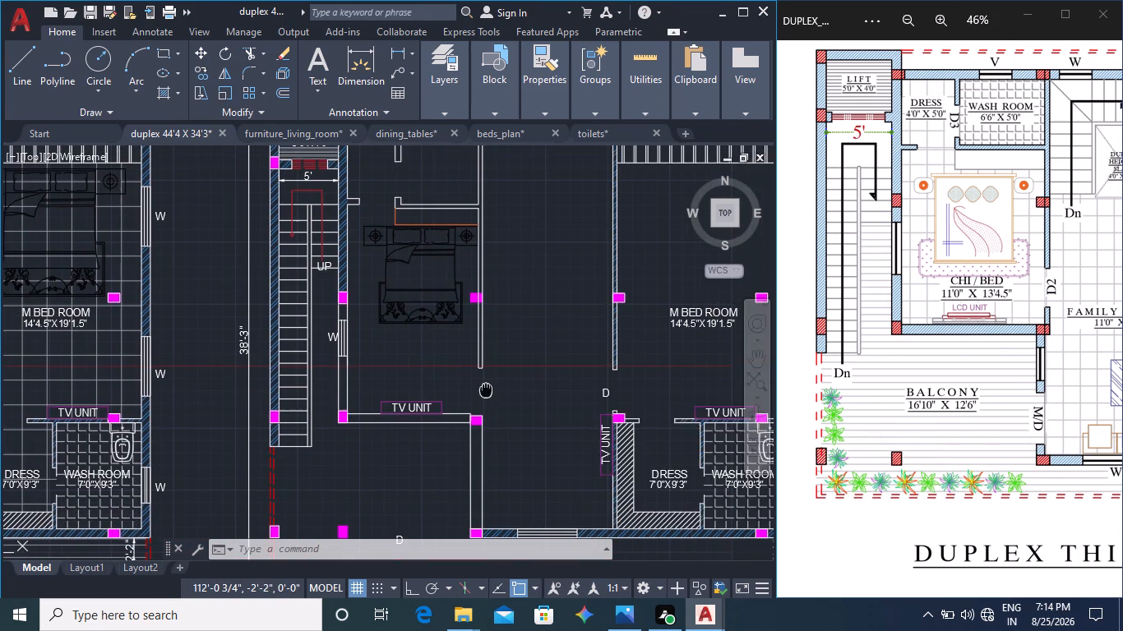
pyautogui.moveTo(1010, 391); pyautogui.dragTo(917, 403, button='middle')
pyautogui.moveTo(990, 403); pyautogui.dragTo(816, 404, button='middle')
pyautogui.moveTo(940, 400); pyautogui.dragTo(954, 397, button='middle')
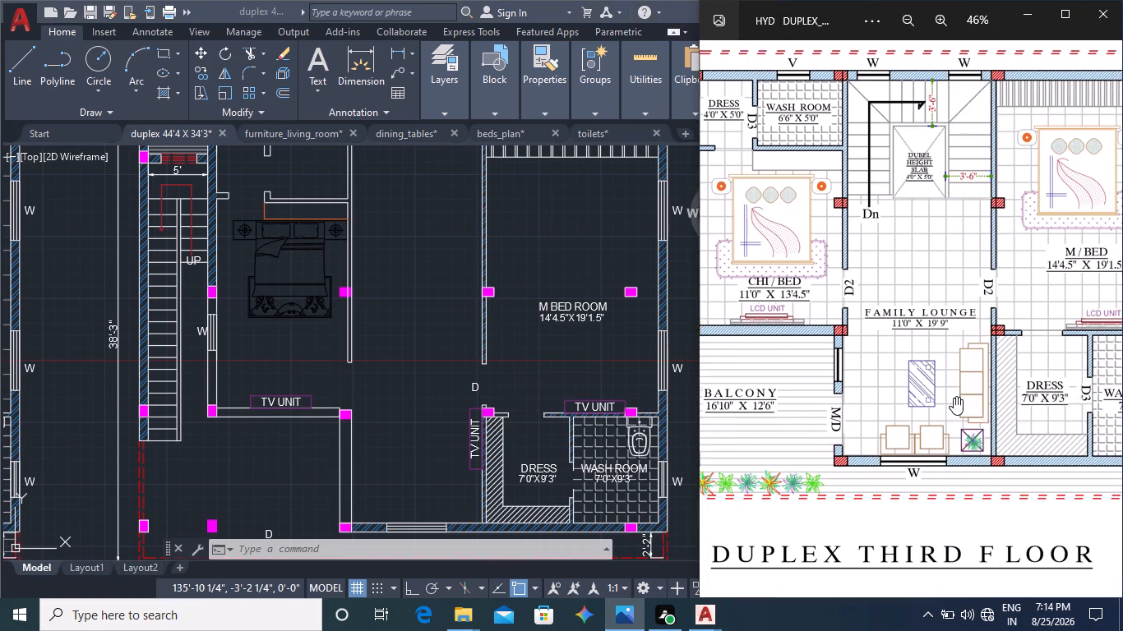
pyautogui.moveTo(954, 397); pyautogui.dragTo(830, 409, button='middle')
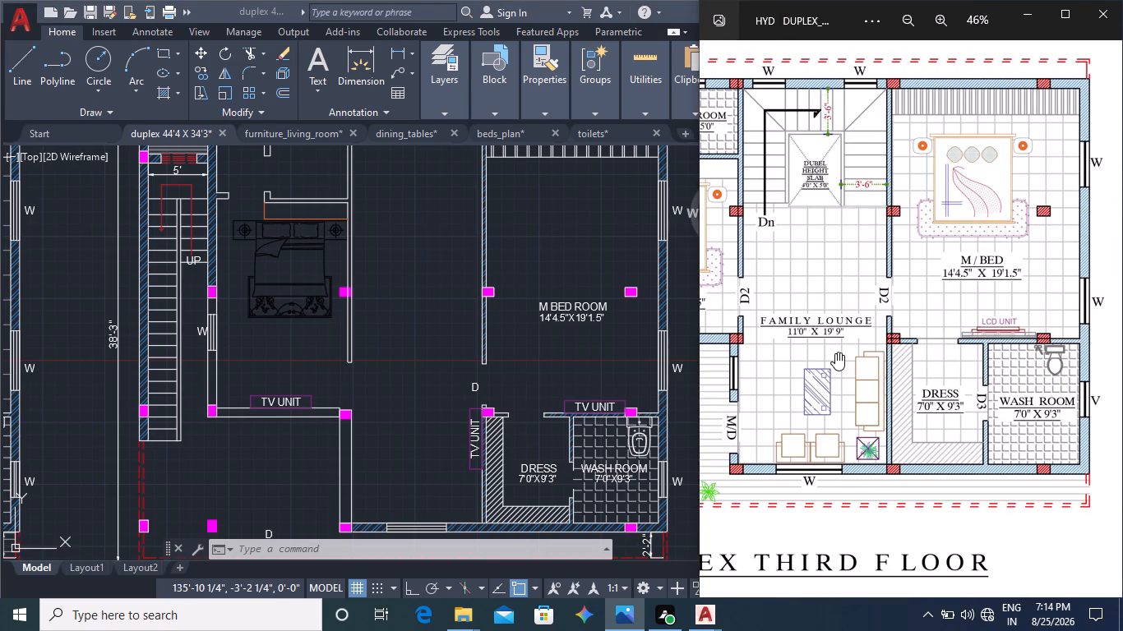
pyautogui.moveTo(427, 321); pyautogui.dragTo(422, 343, button='middle')
pyautogui.moveTo(427, 346); pyautogui.dragTo(426, 366, button='middle')
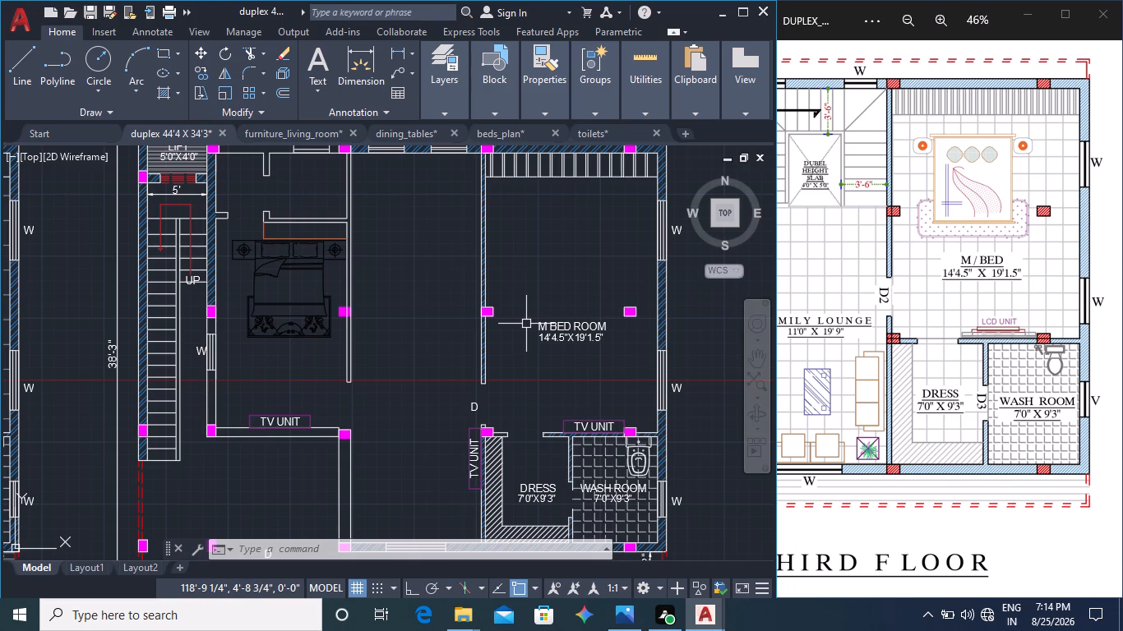
pyautogui.moveTo(850, 308); pyautogui.dragTo(888, 334, button='middle')
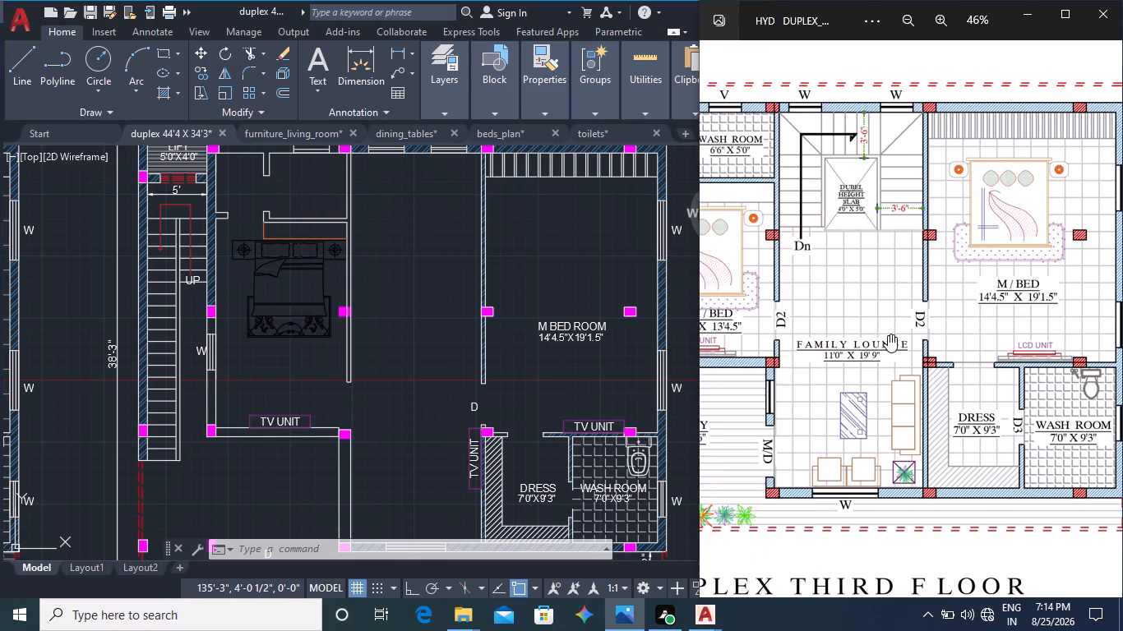
pyautogui.moveTo(885, 333); pyautogui.dragTo(936, 366, button='middle')
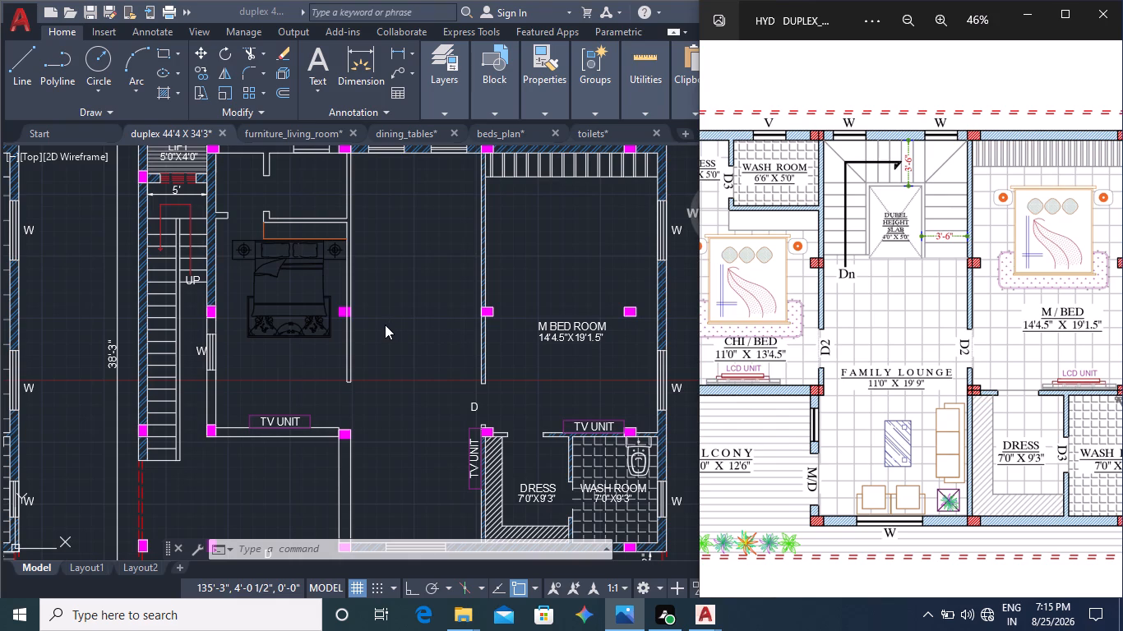
pyautogui.moveTo(400, 336); pyautogui.dragTo(401, 349, button='middle')
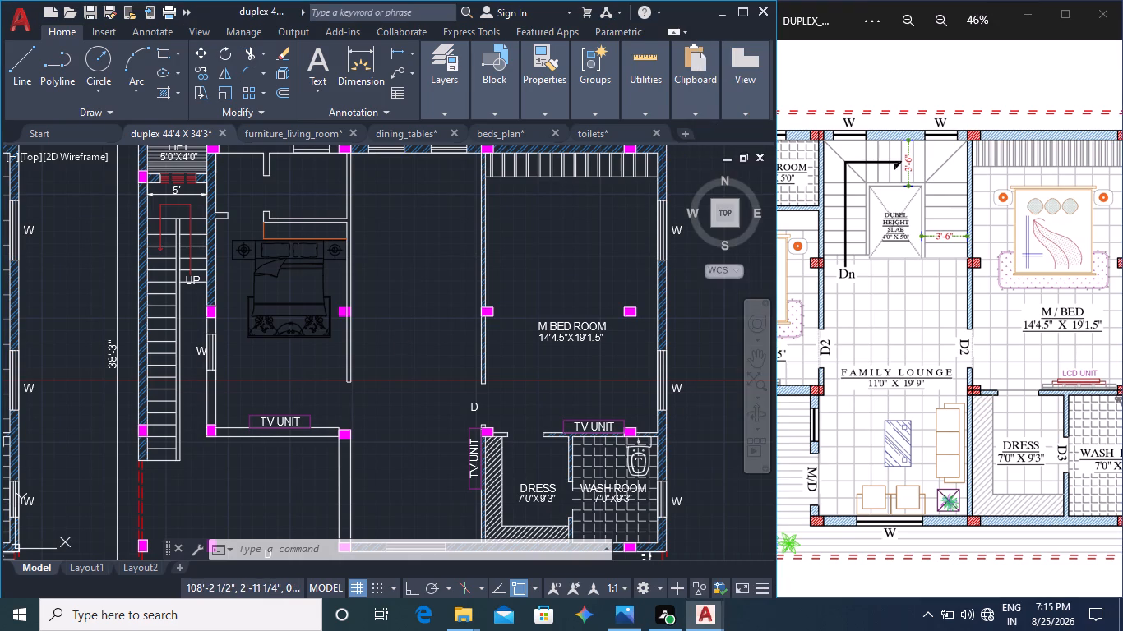
pyautogui.moveTo(401, 349); pyautogui.dragTo(401, 352, button='middle')
pyautogui.moveTo(391, 337); pyautogui.dragTo(415, 410, button='middle')
pyautogui.scroll(-1, 403, 366)
pyautogui.moveTo(402, 366); pyautogui.dragTo(428, 376, button='middle')
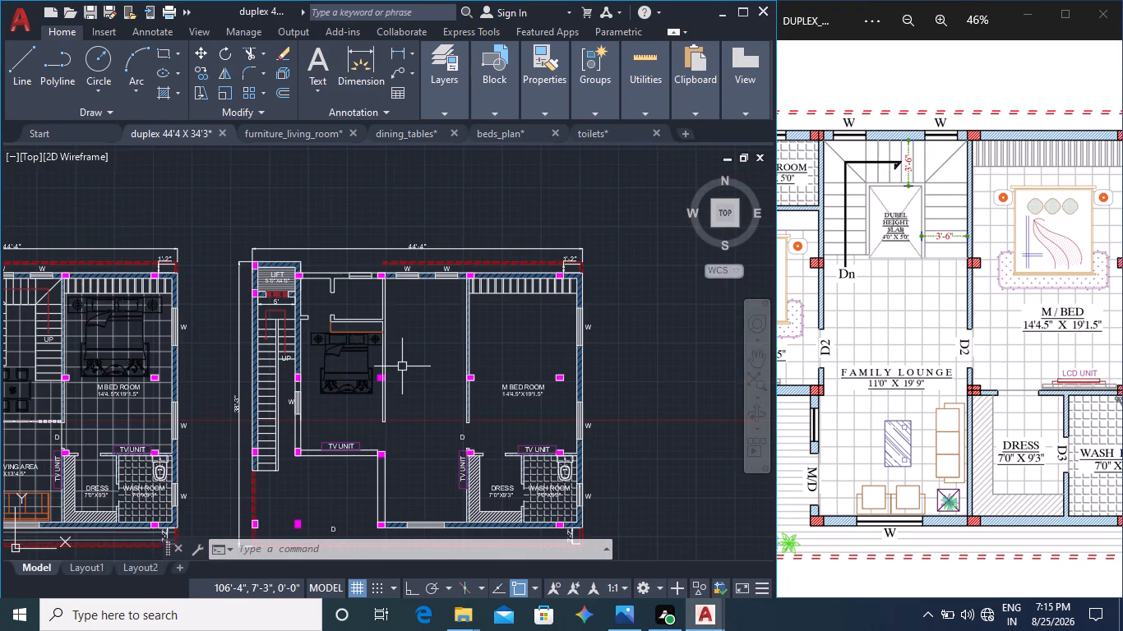
pyautogui.moveTo(428, 376); pyautogui.dragTo(501, 383, button='middle')
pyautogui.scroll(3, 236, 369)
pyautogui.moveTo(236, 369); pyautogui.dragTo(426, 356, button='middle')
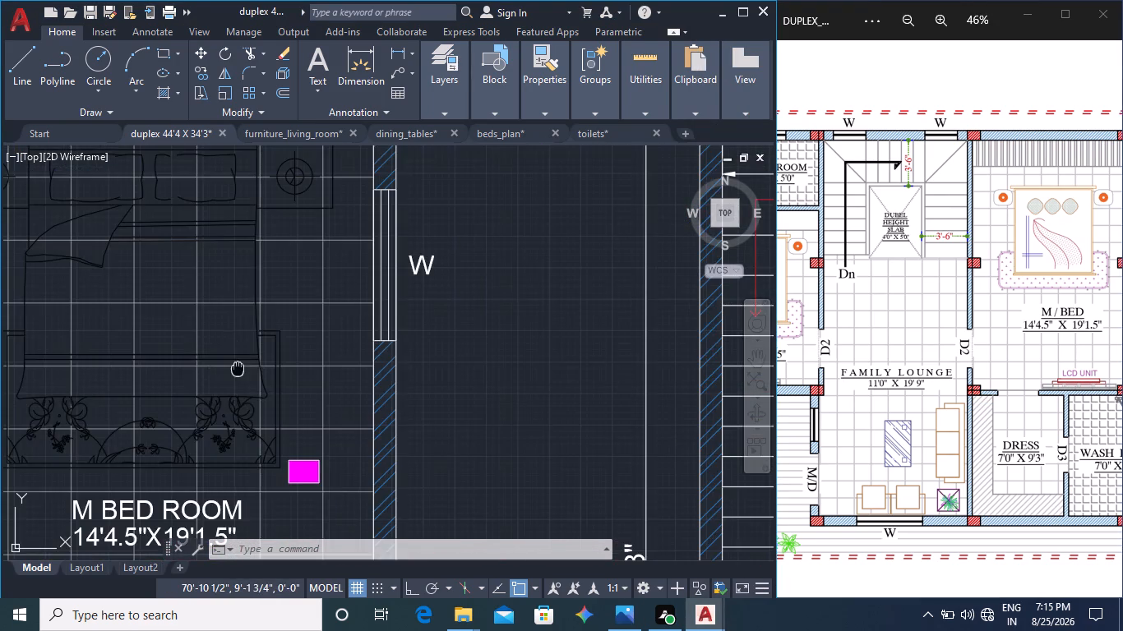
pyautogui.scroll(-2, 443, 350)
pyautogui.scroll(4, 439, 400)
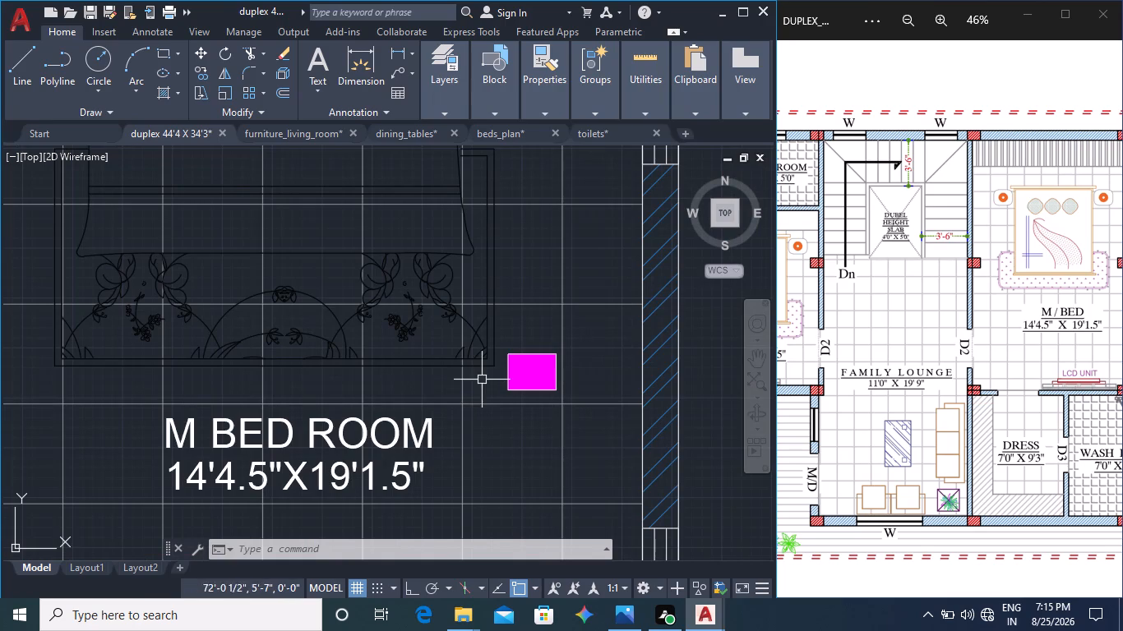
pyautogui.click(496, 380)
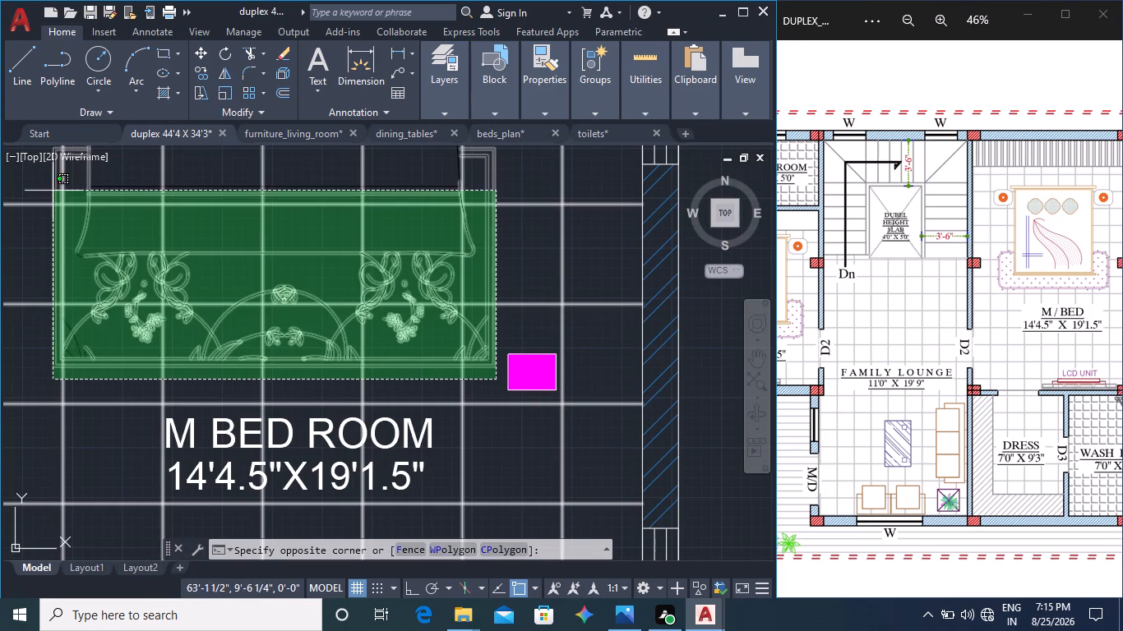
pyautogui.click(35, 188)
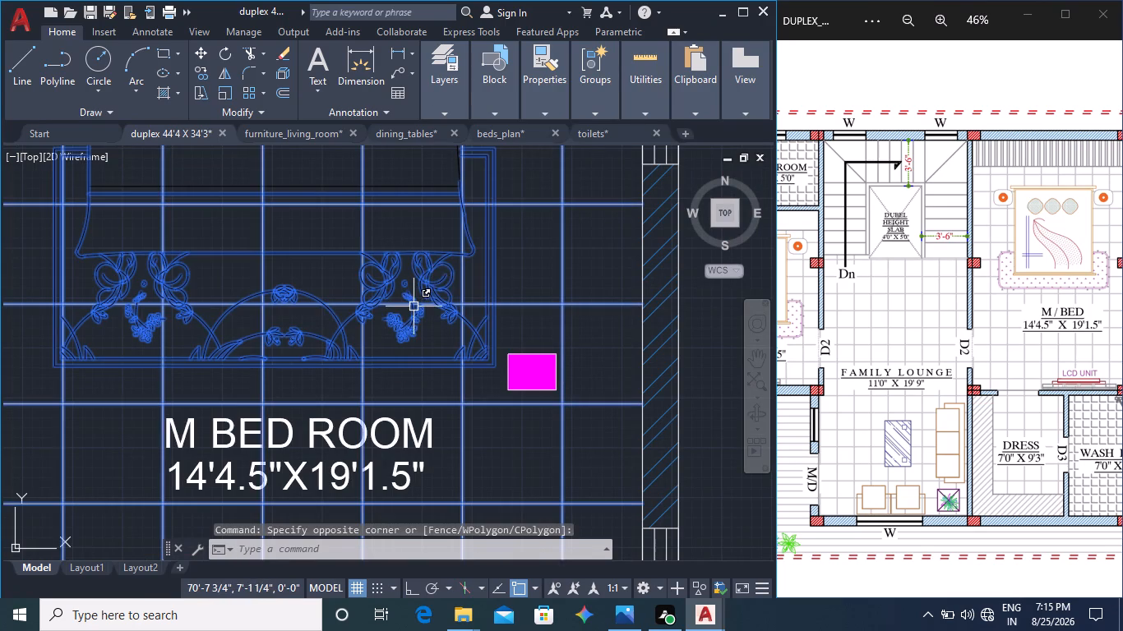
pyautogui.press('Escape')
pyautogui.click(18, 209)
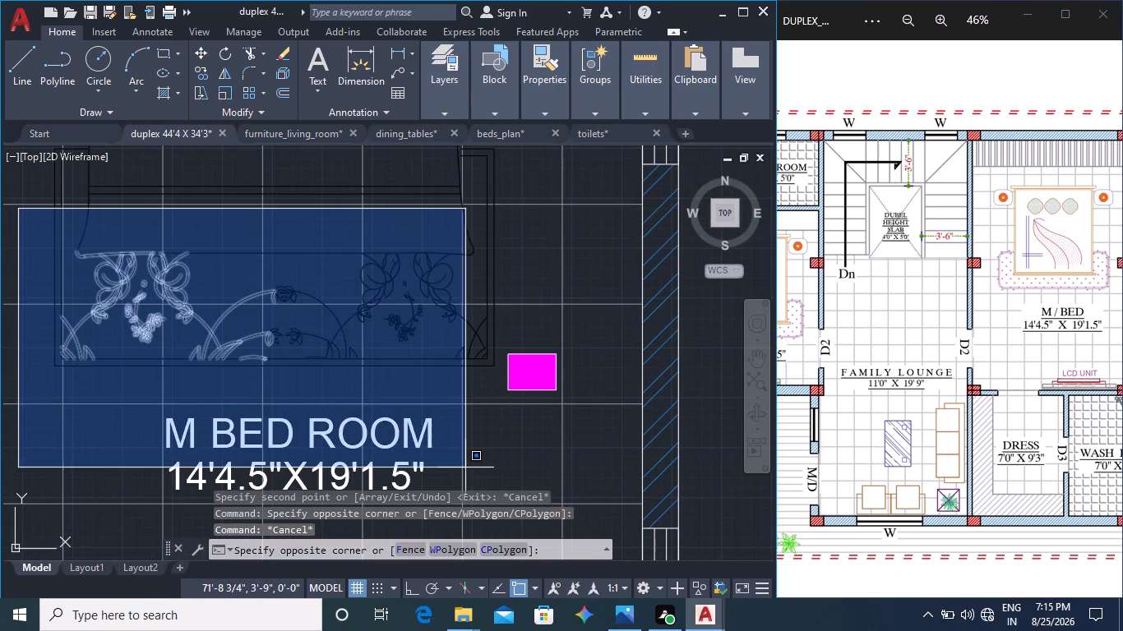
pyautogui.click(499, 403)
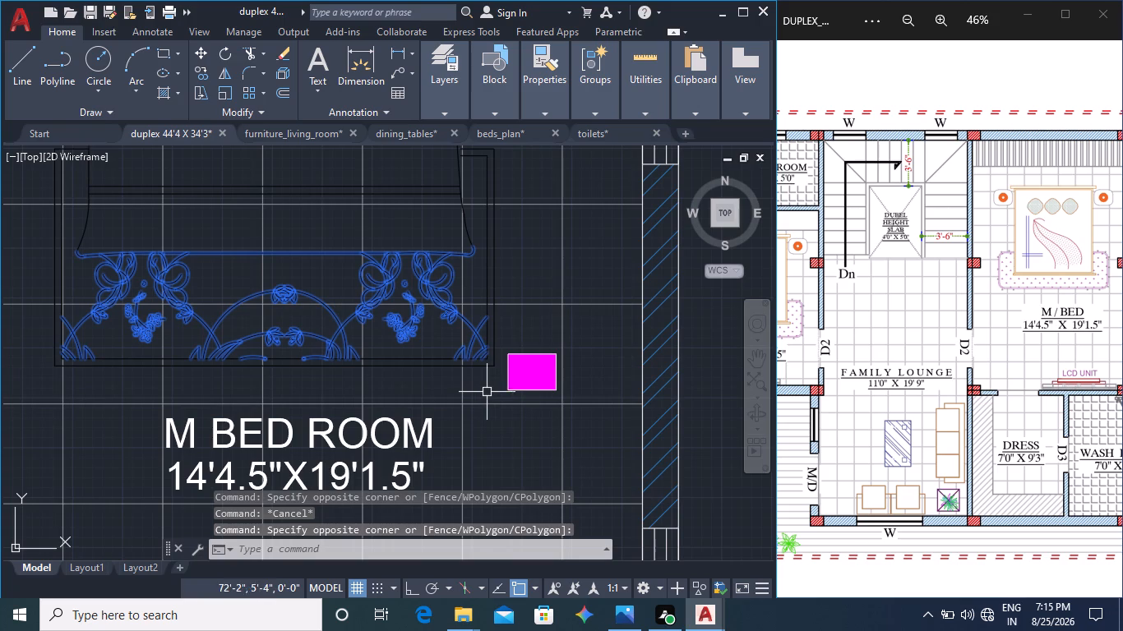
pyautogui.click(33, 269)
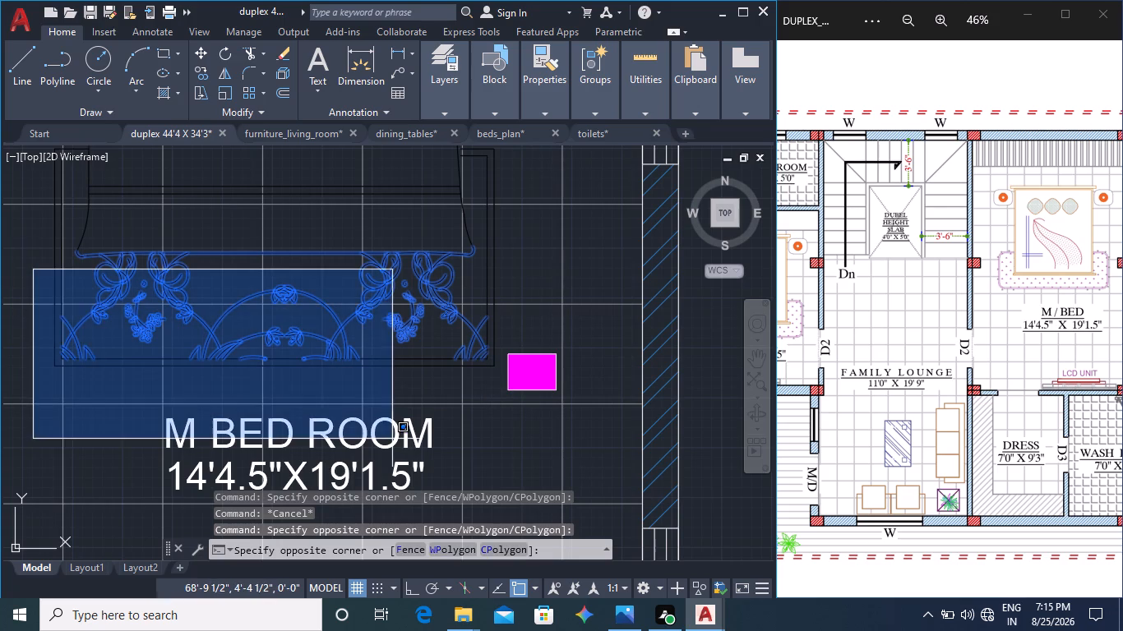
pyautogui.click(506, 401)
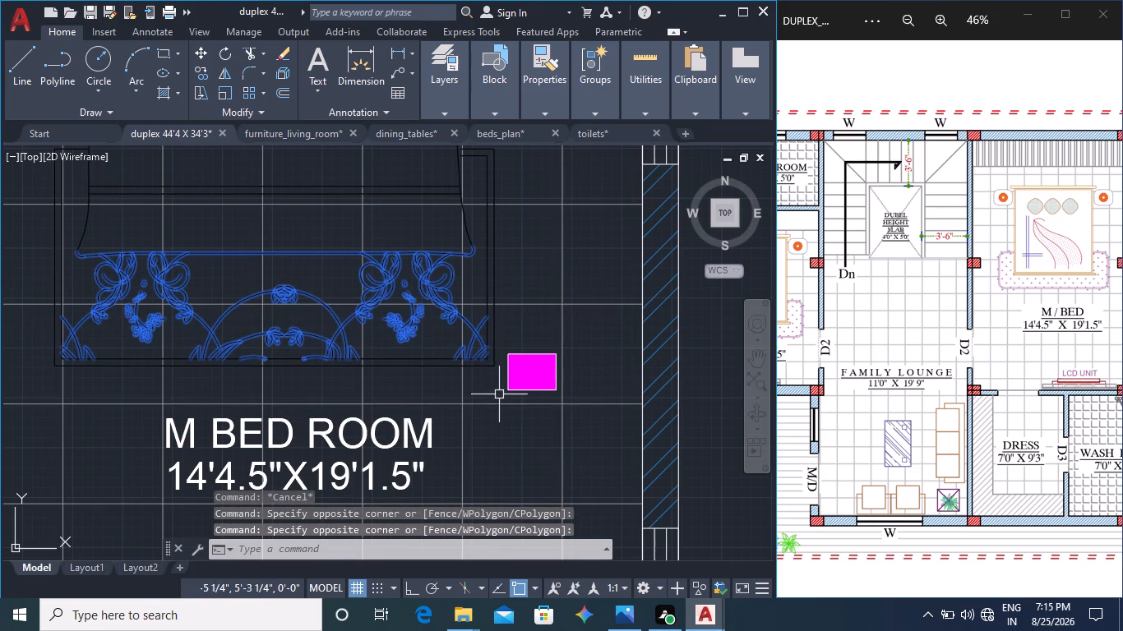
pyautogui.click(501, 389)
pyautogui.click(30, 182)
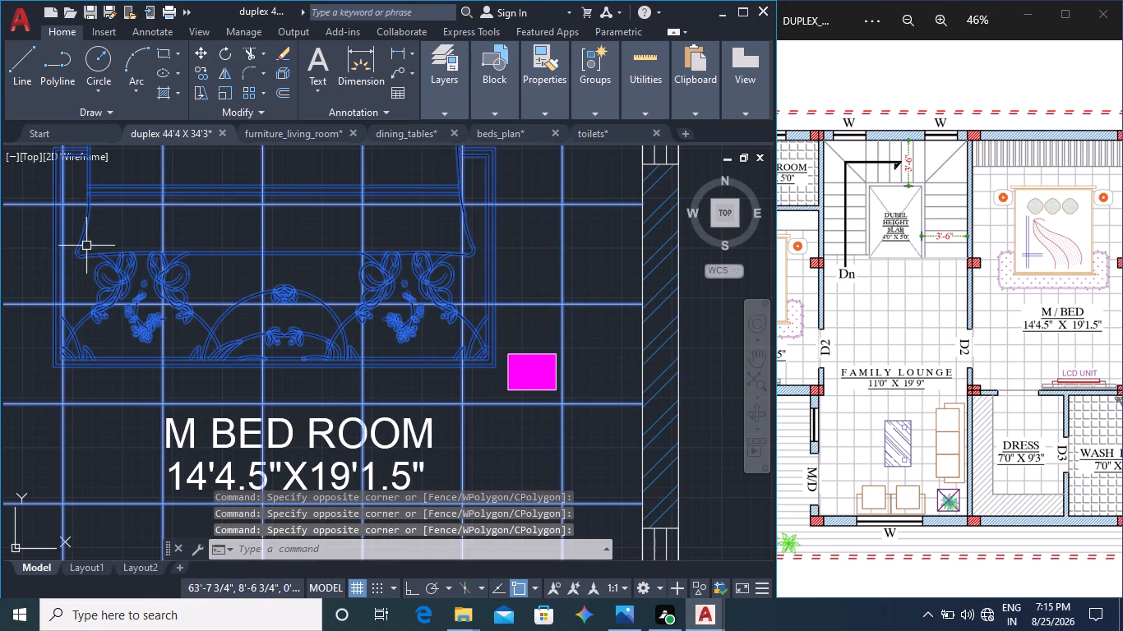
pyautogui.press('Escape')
# Copy the double bed with its side tables and foot rug from the furnished plan's M BED ROOM into the third-floor M BED ROOM, below the wardrobe.
pyautogui.scroll(-4, 229, 343)
pyautogui.moveTo(259, 284); pyautogui.dragTo(318, 414, button='middle')
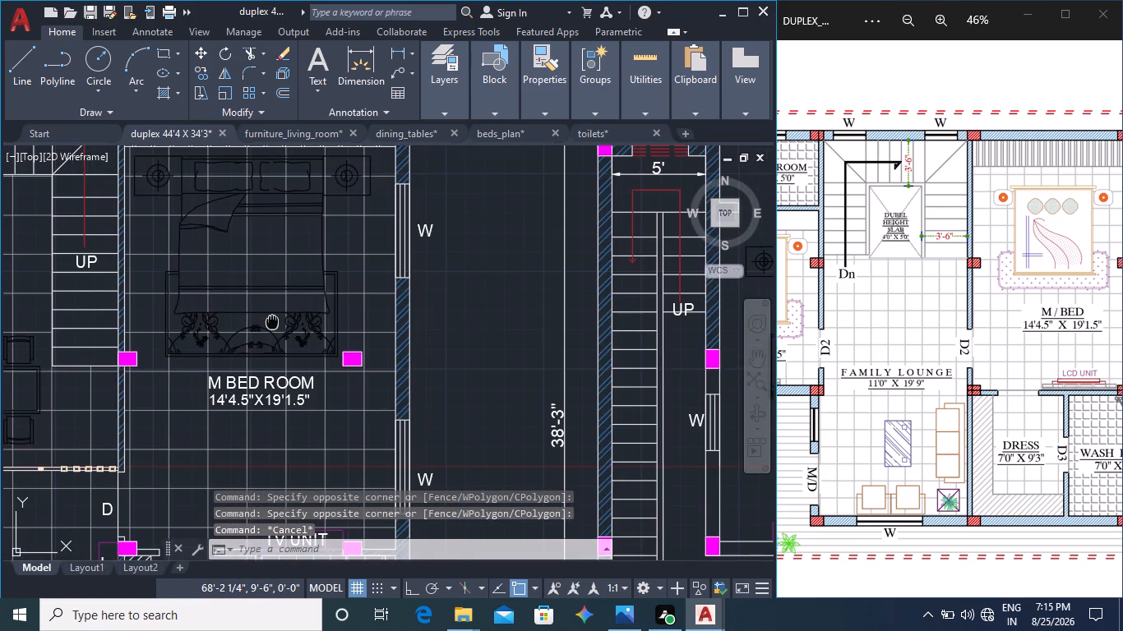
pyautogui.scroll(4, 229, 285)
pyautogui.scroll(2, 120, 260)
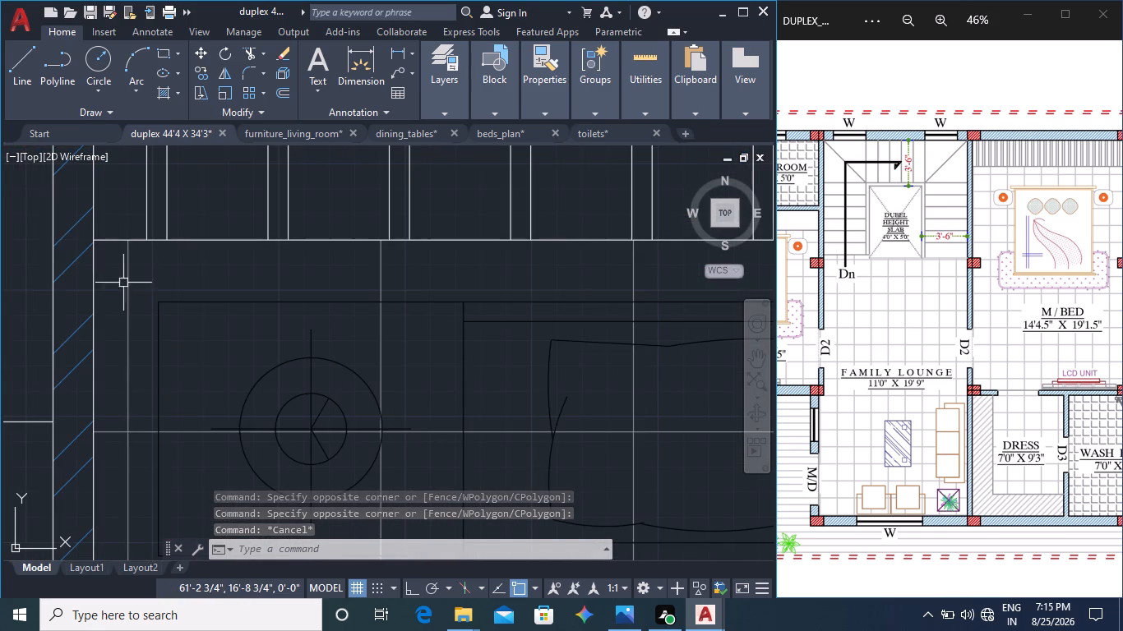
pyautogui.click(140, 277)
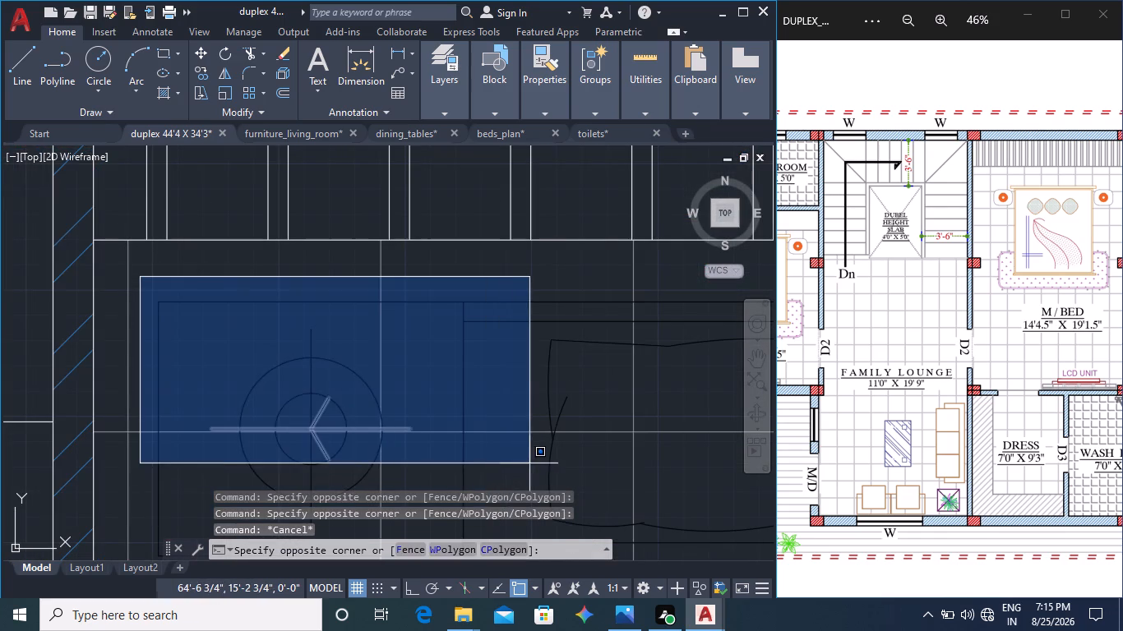
pyautogui.moveTo(529, 463); pyautogui.dragTo(383, 285, button='middle')
pyautogui.scroll(-3, 416, 348)
pyautogui.moveTo(673, 529); pyautogui.dragTo(578, 332, button='middle')
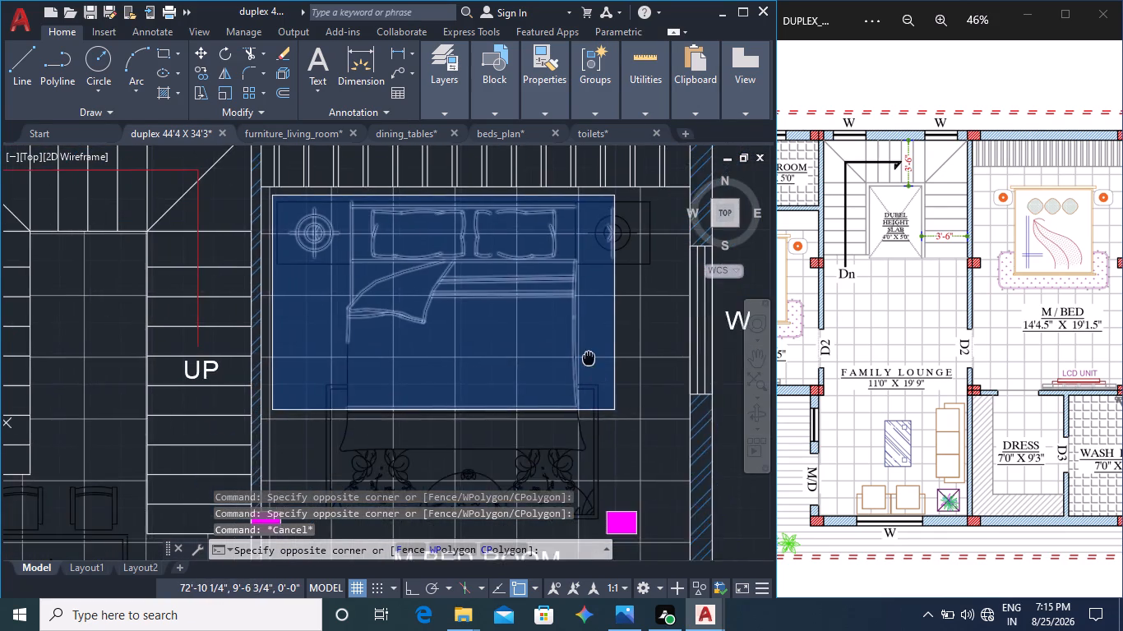
pyautogui.moveTo(623, 479); pyautogui.dragTo(626, 514, button='middle')
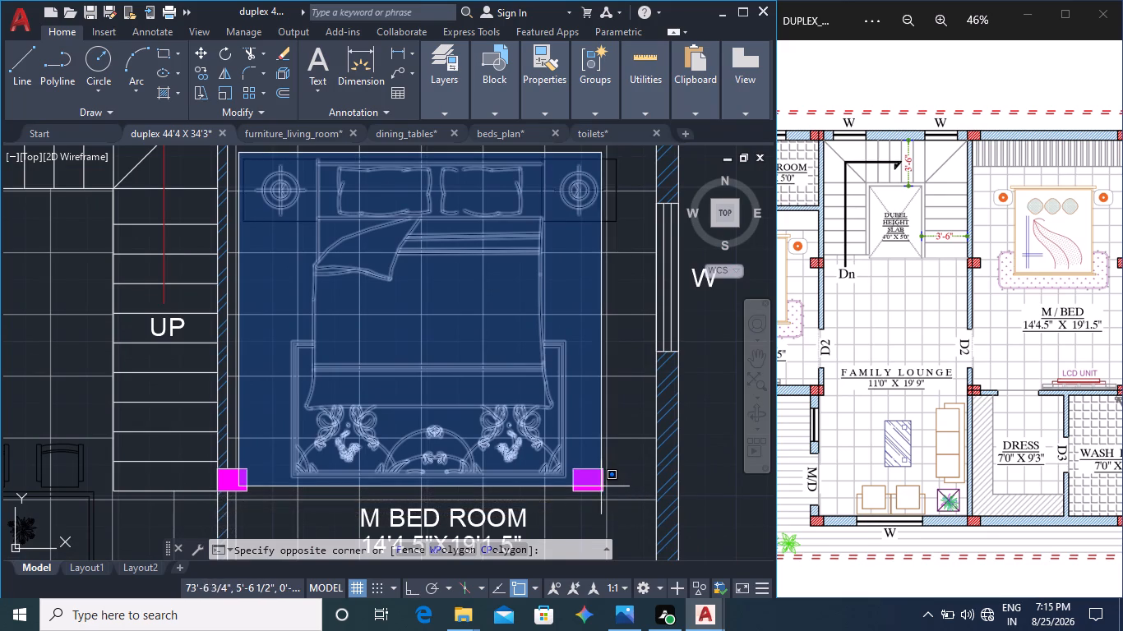
pyautogui.click(627, 449)
pyautogui.moveTo(382, 448); pyautogui.dragTo(394, 410, button='middle')
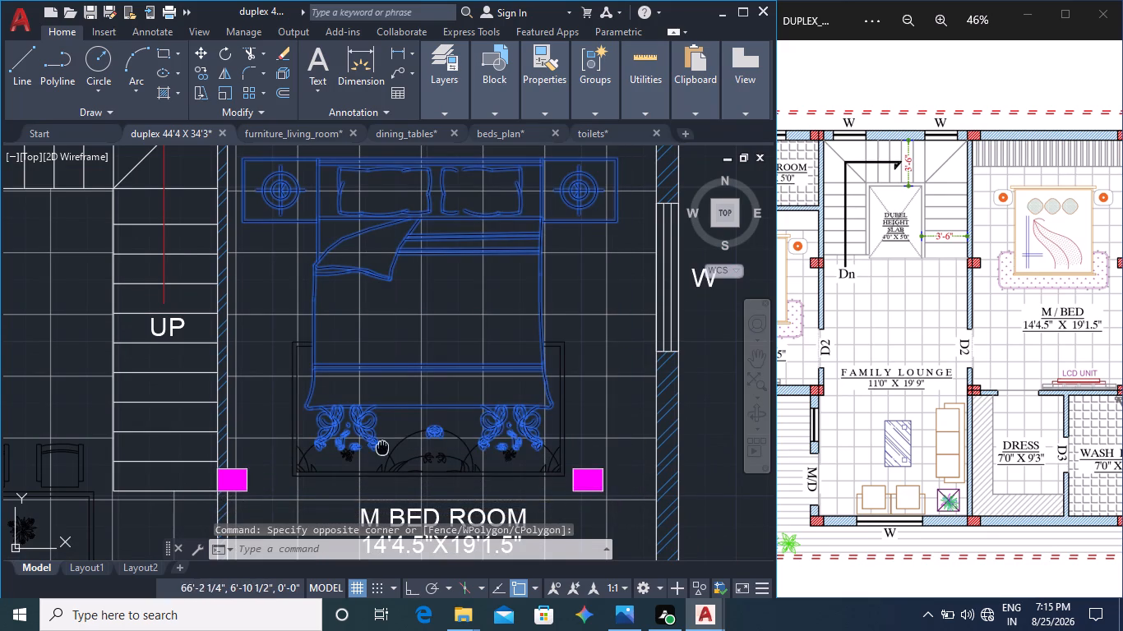
pyautogui.moveTo(394, 410); pyautogui.dragTo(394, 403, button='middle')
pyautogui.click(276, 260)
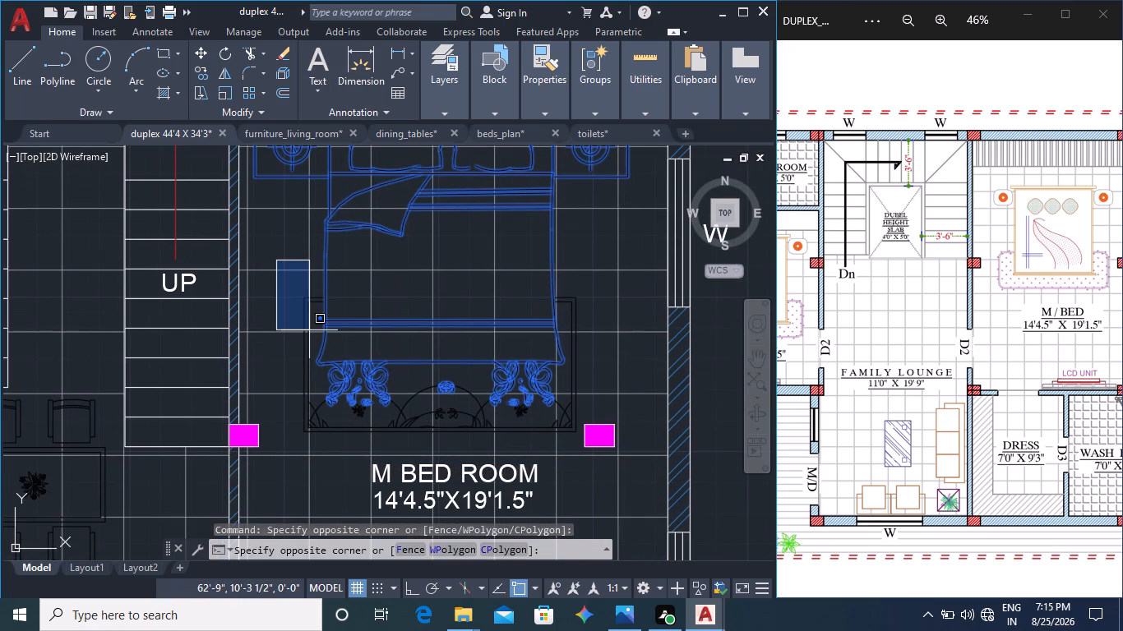
pyautogui.click(581, 471)
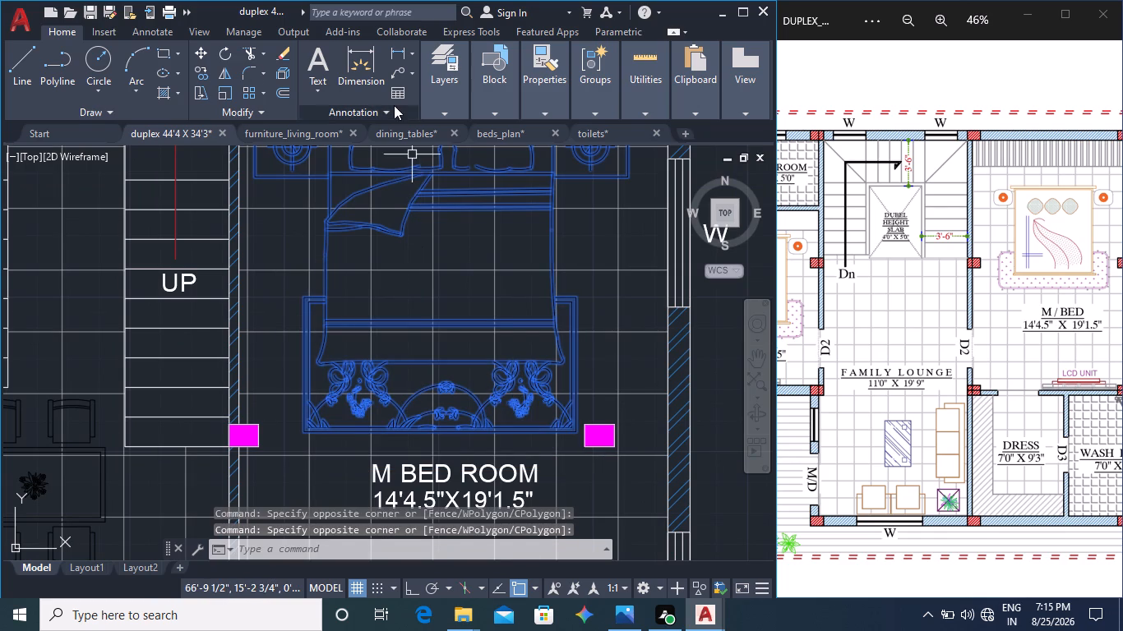
pyautogui.click(198, 71)
pyautogui.moveTo(388, 270); pyautogui.dragTo(322, 375, button='middle')
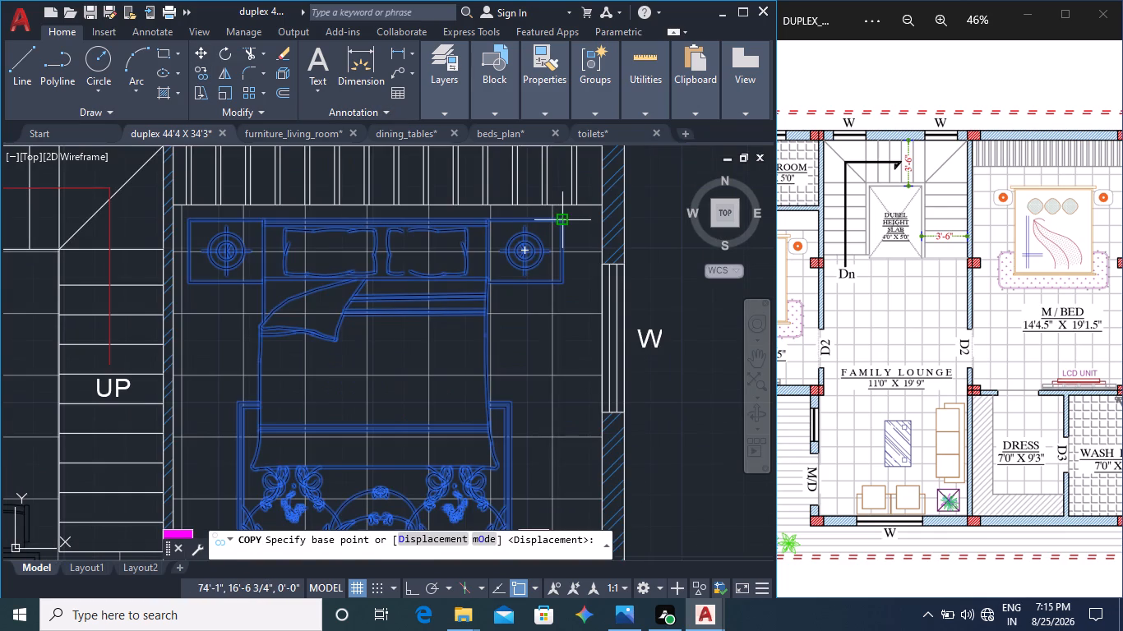
pyautogui.click(560, 216)
pyautogui.scroll(-3, 565, 271)
pyautogui.moveTo(565, 272); pyautogui.dragTo(314, 288, button='middle')
pyautogui.moveTo(680, 284); pyautogui.dragTo(374, 271, button='middle')
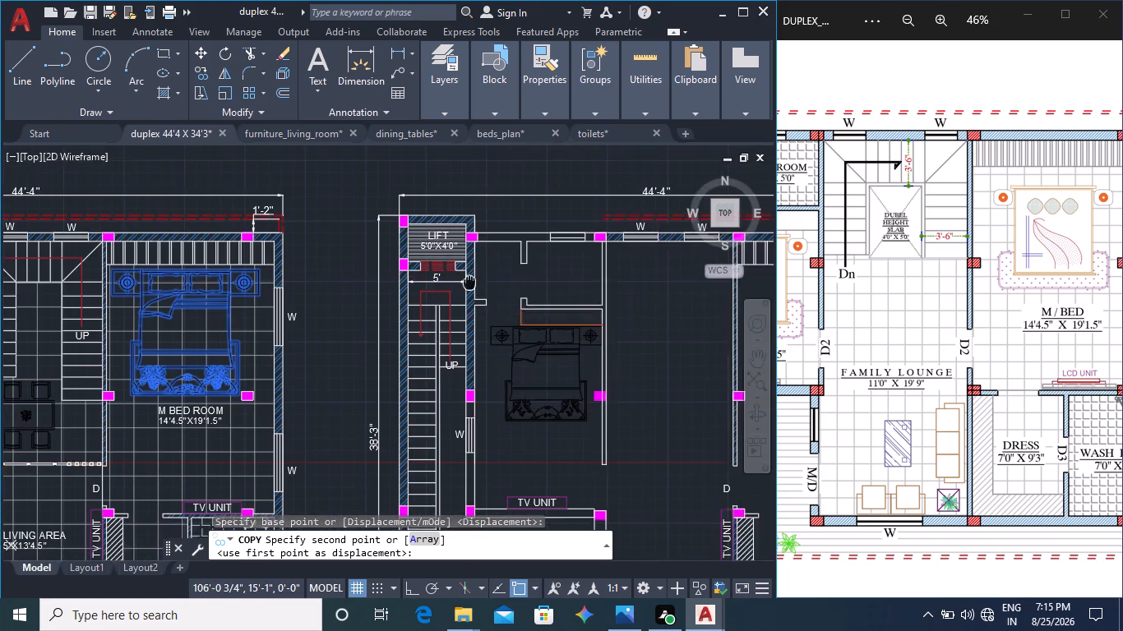
pyautogui.moveTo(374, 271); pyautogui.dragTo(289, 259, button='middle')
pyautogui.scroll(4, 549, 275)
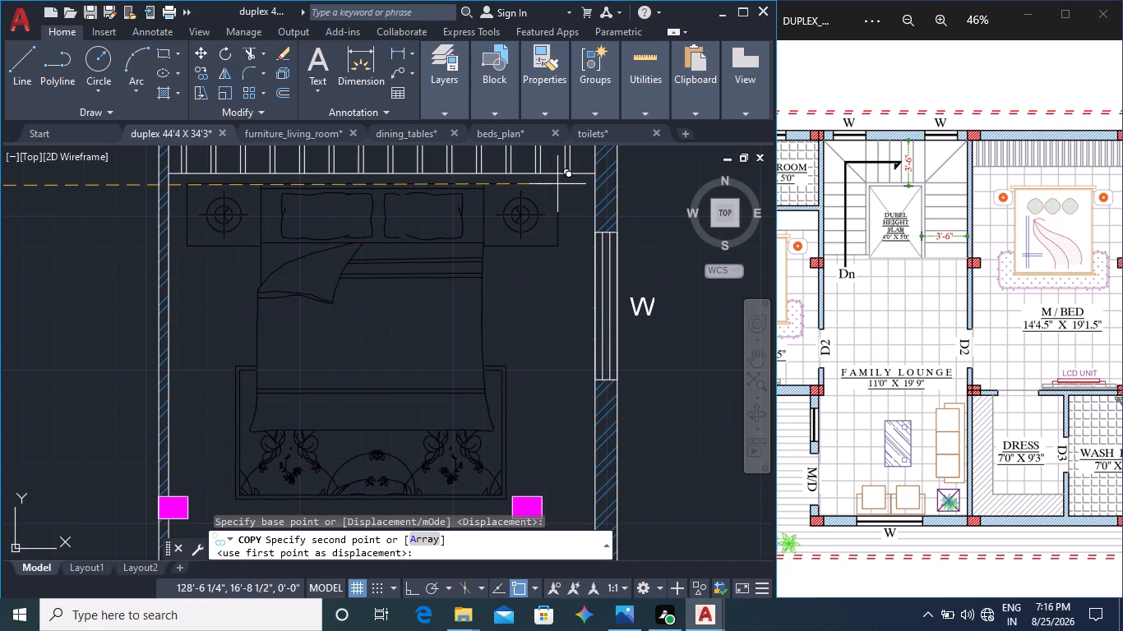
pyautogui.click(557, 184)
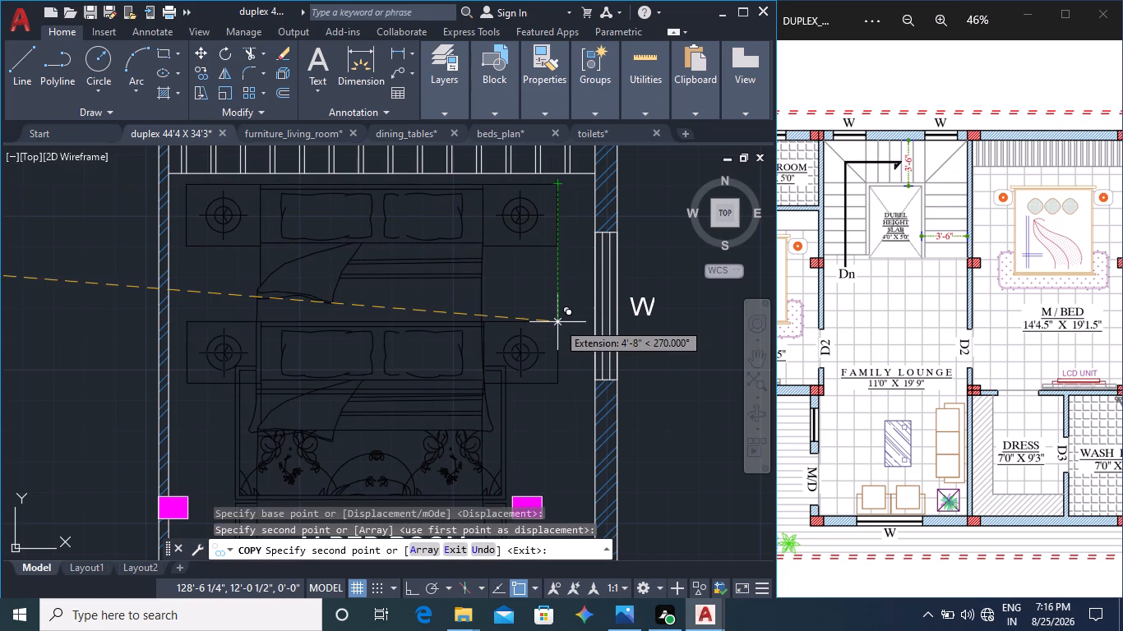
pyautogui.press('Escape')
# Examine the third-floor plan's central bay and the corresponding staircase between kitchen and M BED ROOM in the furnished plan.
pyautogui.moveTo(538, 380); pyautogui.dragTo(556, 297, button='middle')
pyautogui.scroll(-1, 560, 320)
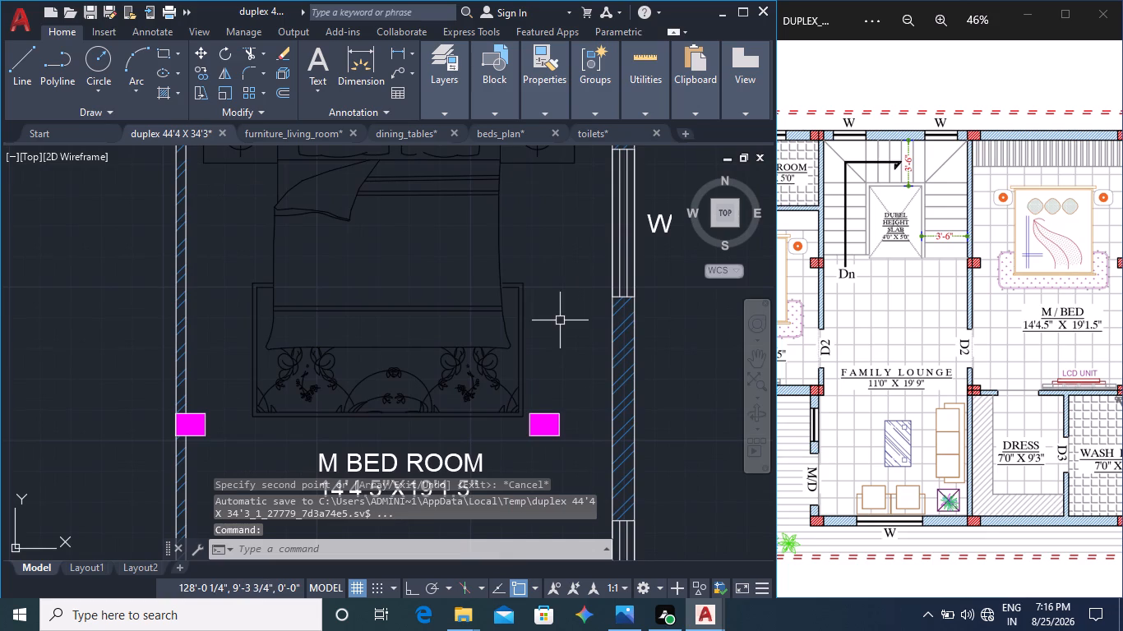
pyautogui.moveTo(478, 414); pyautogui.dragTo(603, 399, button='middle')
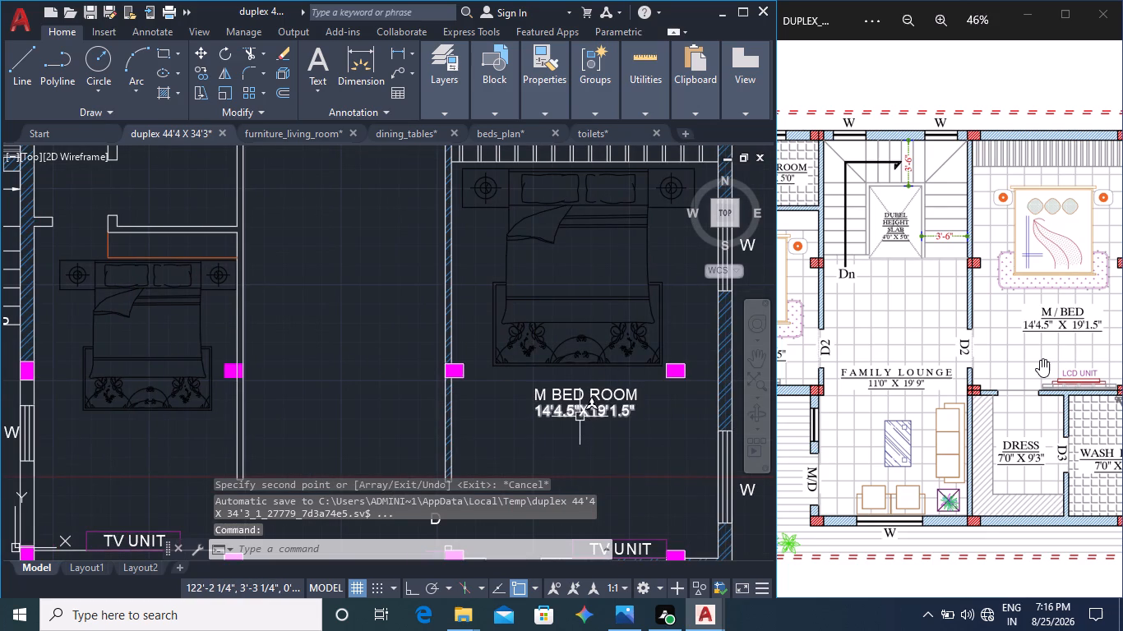
pyautogui.moveTo(338, 383); pyautogui.dragTo(414, 419, button='middle')
pyautogui.moveTo(406, 388); pyautogui.dragTo(535, 399, button='middle')
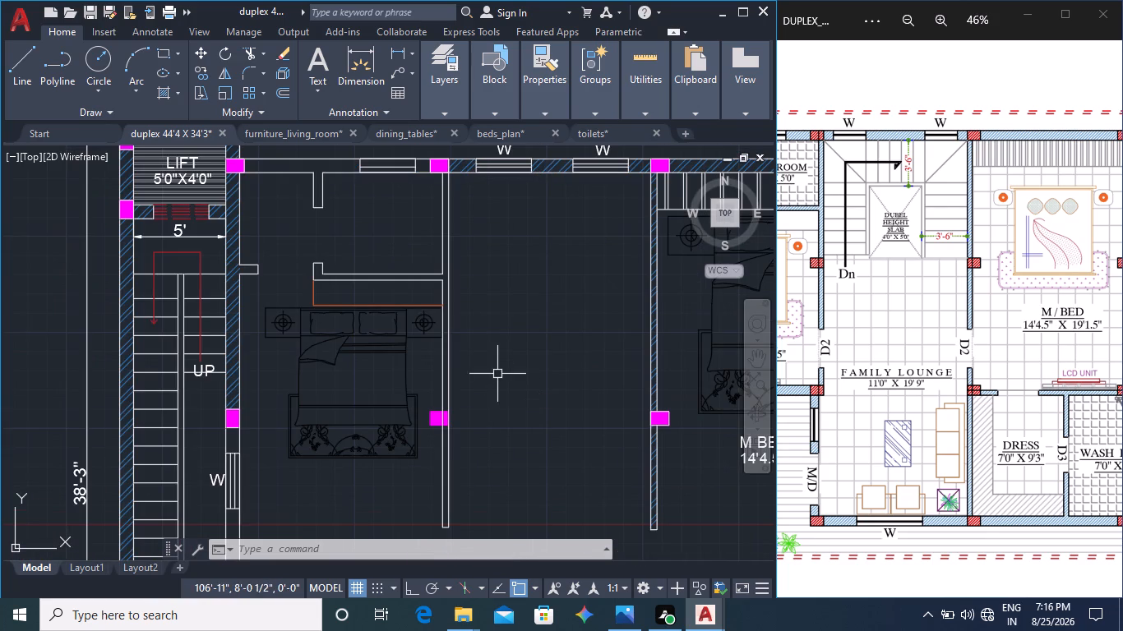
pyautogui.moveTo(367, 329); pyautogui.dragTo(609, 346, button='middle')
pyautogui.scroll(-1, 365, 312)
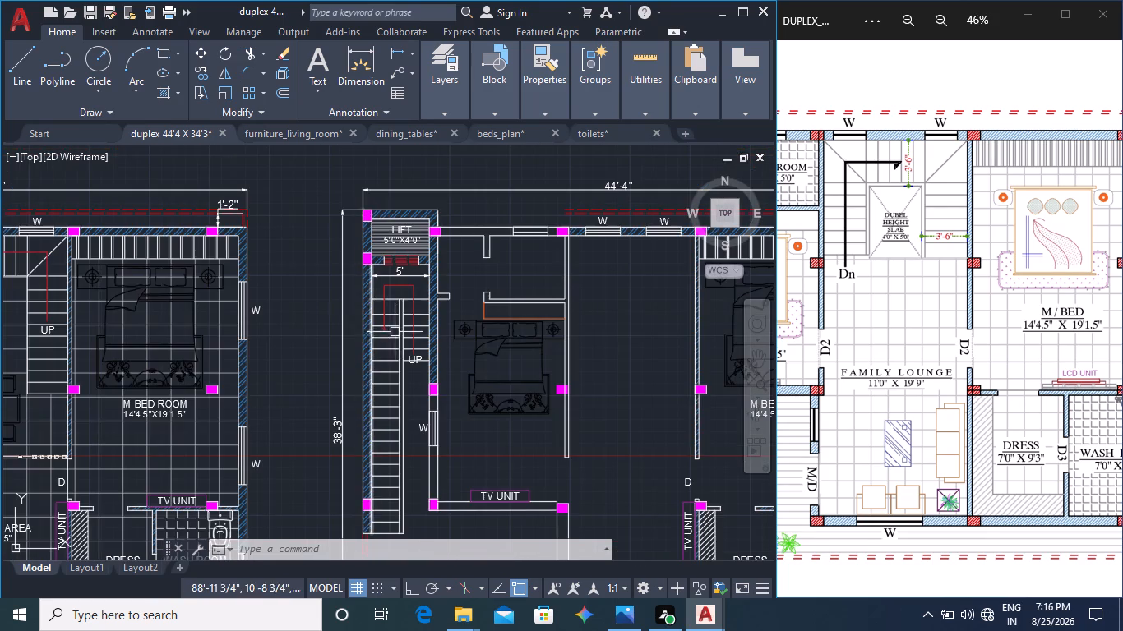
pyautogui.moveTo(278, 329); pyautogui.dragTo(529, 323, button='middle')
pyautogui.scroll(2, 361, 346)
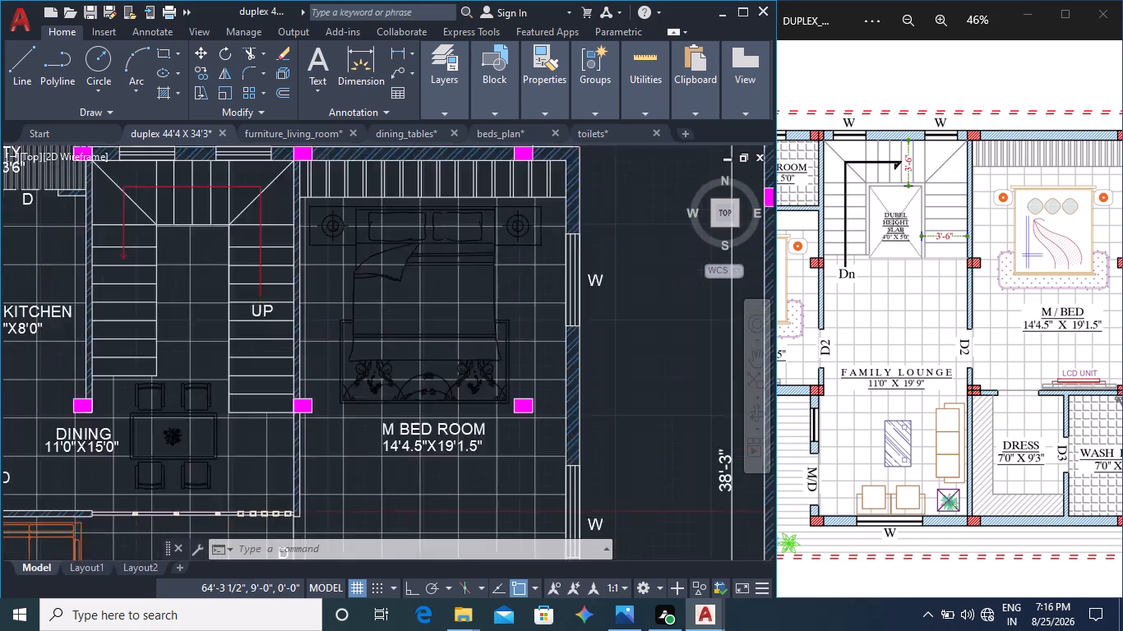
pyautogui.moveTo(339, 350); pyautogui.dragTo(664, 343, button='middle')
pyautogui.scroll(-1, 537, 424)
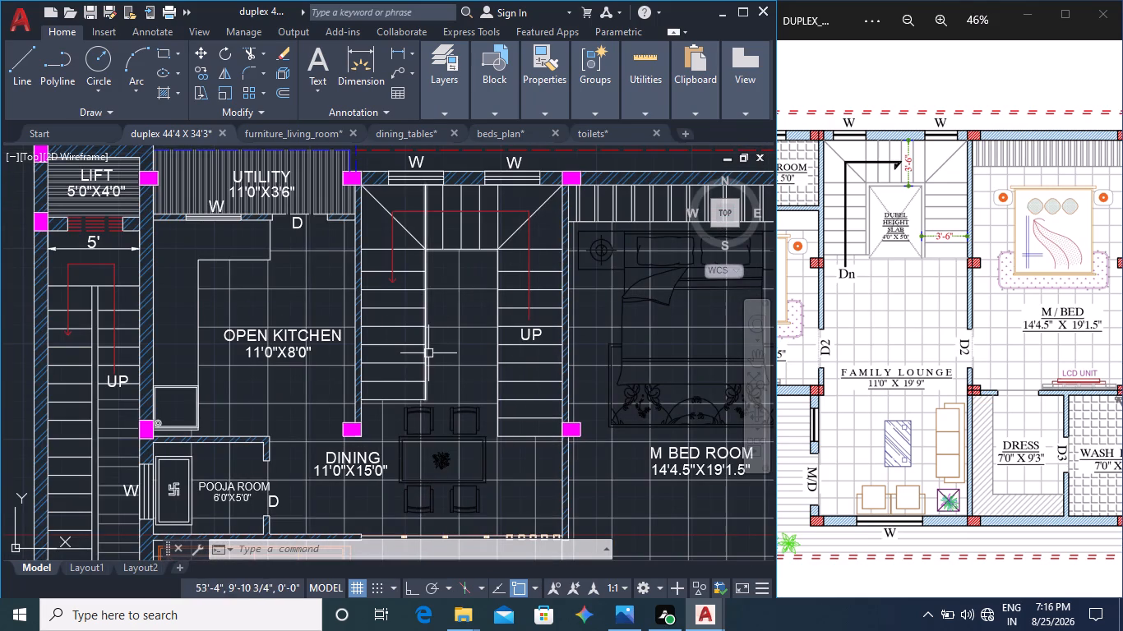
pyautogui.scroll(2, 378, 205)
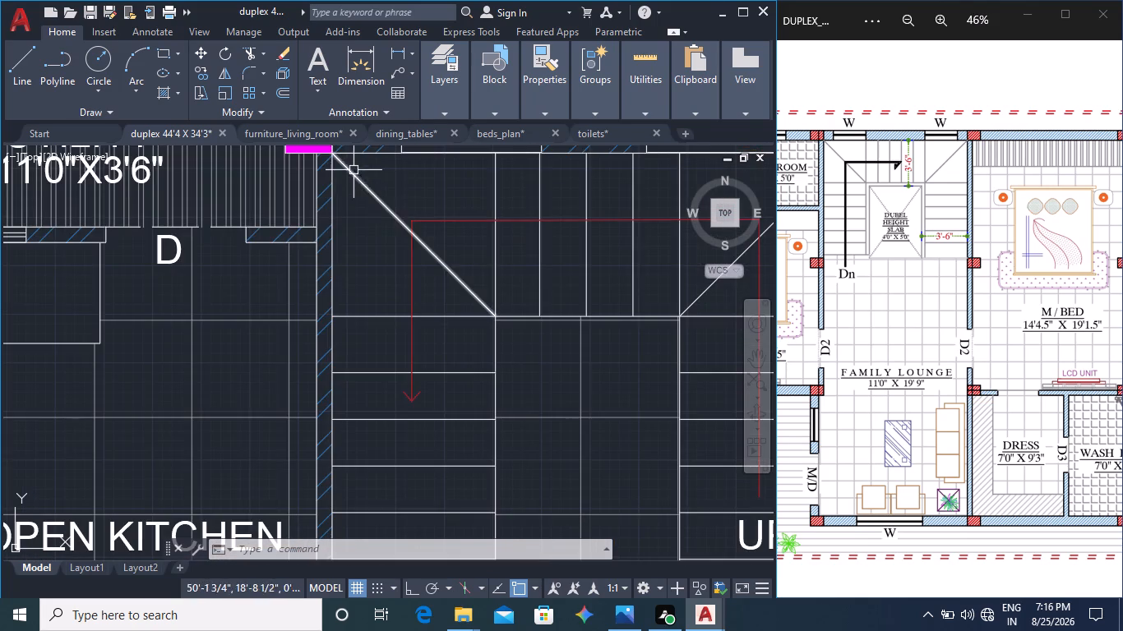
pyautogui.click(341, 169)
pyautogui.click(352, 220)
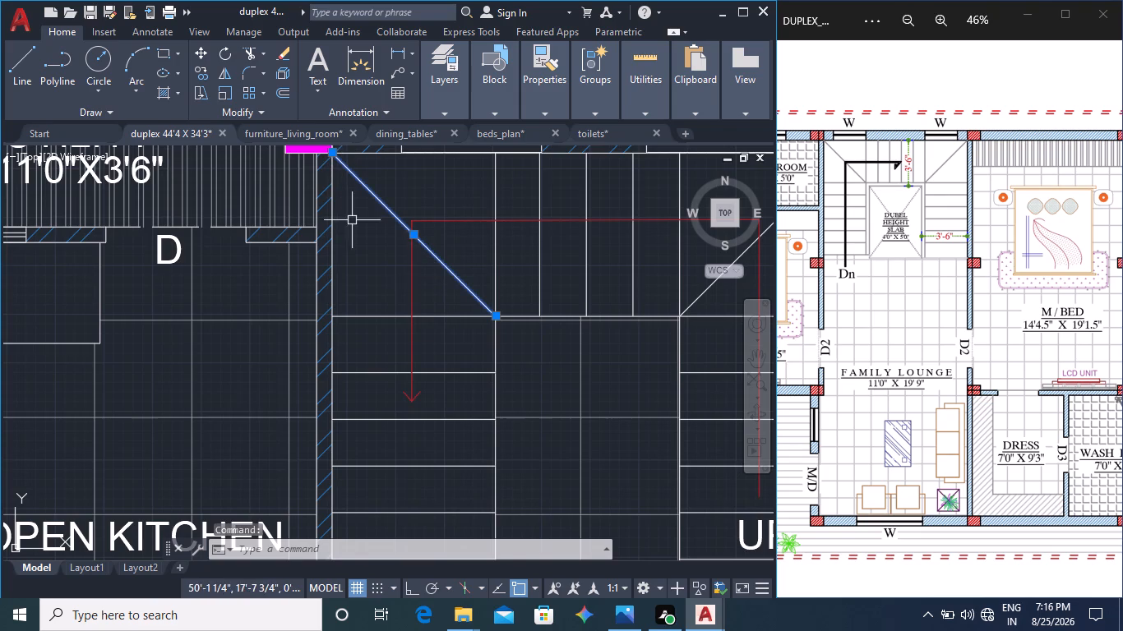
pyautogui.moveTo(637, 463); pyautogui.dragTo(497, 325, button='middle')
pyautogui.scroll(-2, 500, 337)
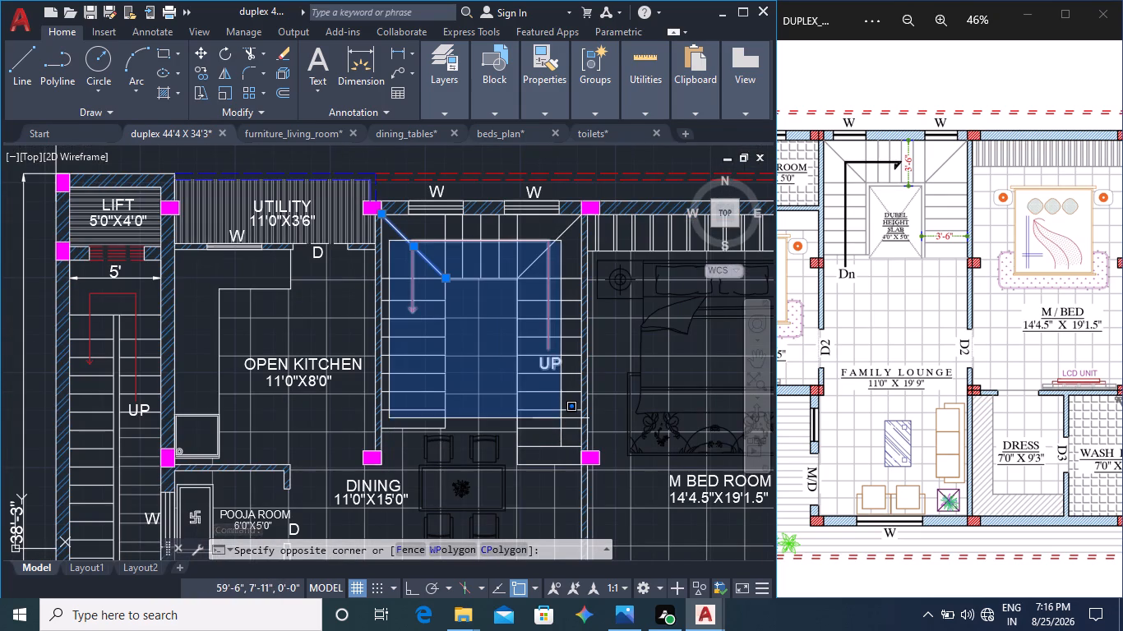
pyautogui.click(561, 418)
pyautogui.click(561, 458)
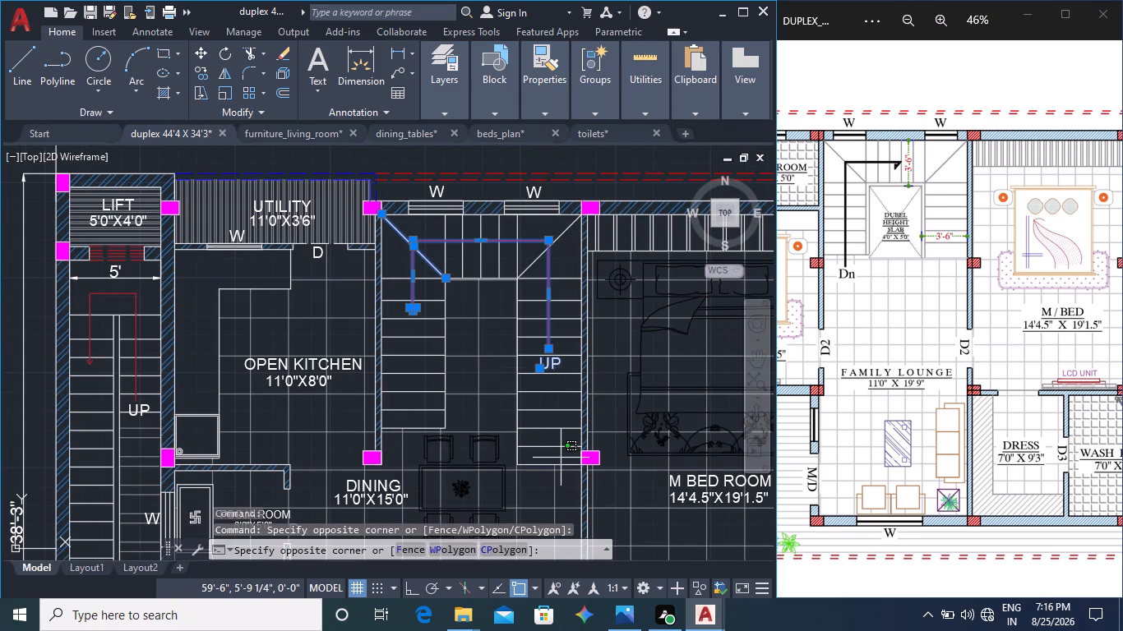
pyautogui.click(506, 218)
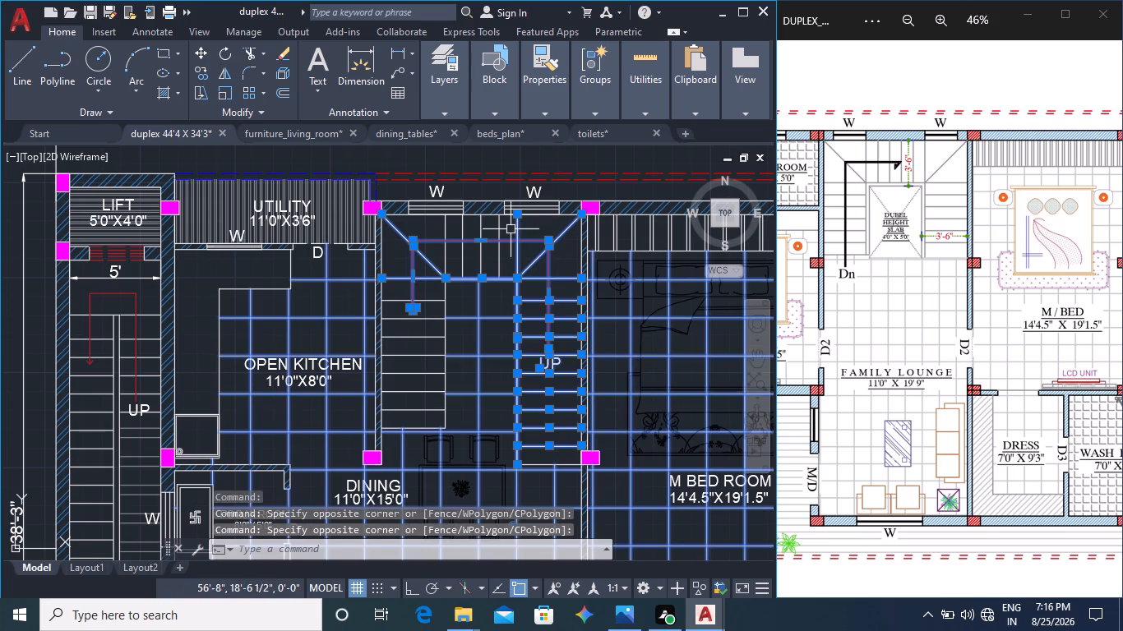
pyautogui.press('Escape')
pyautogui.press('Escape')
# Copy the U-shaped staircase with its direction arrow and UP label from the furnished plan into the third-floor central bay, aligned to the column beside M BED ROOM.
pyautogui.moveTo(572, 462); pyautogui.dragTo(569, 440)
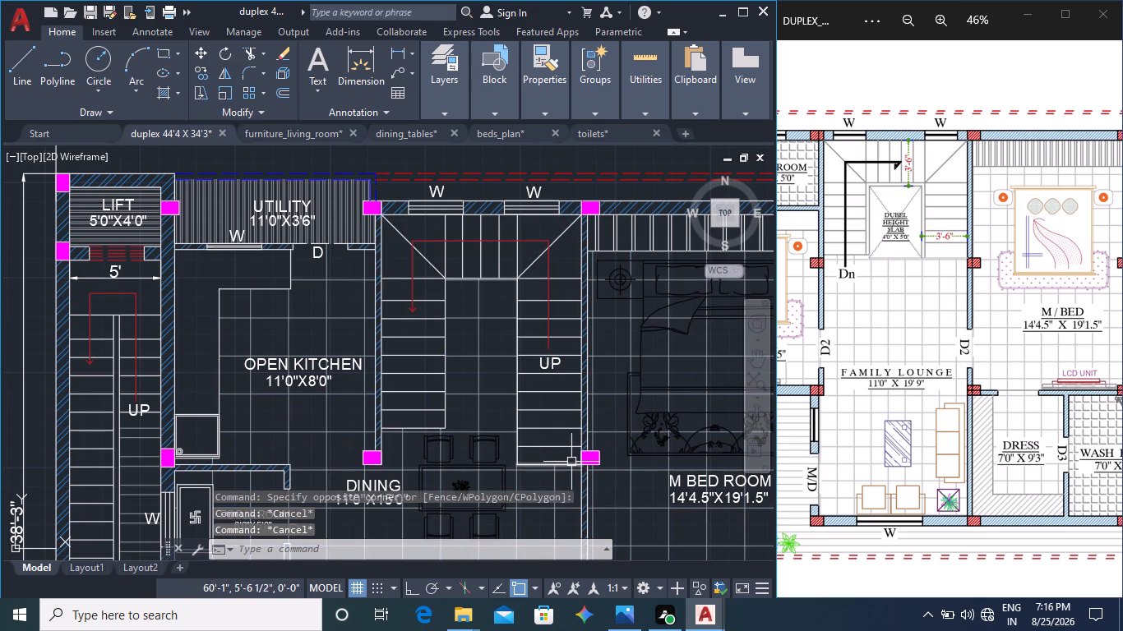
pyautogui.click(566, 454)
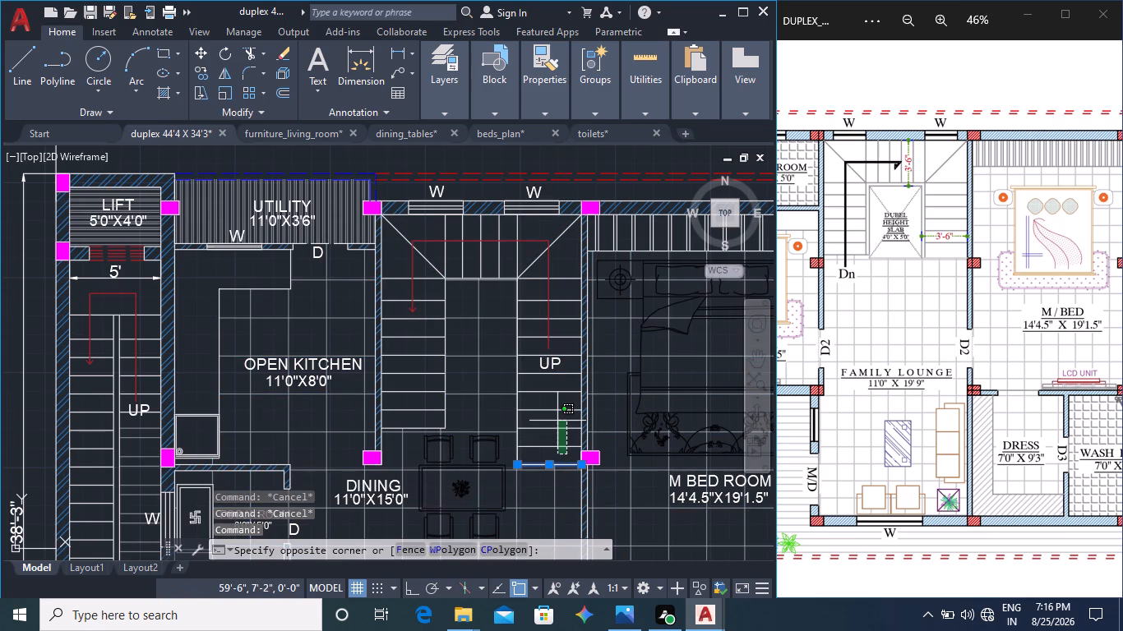
pyautogui.click(538, 240)
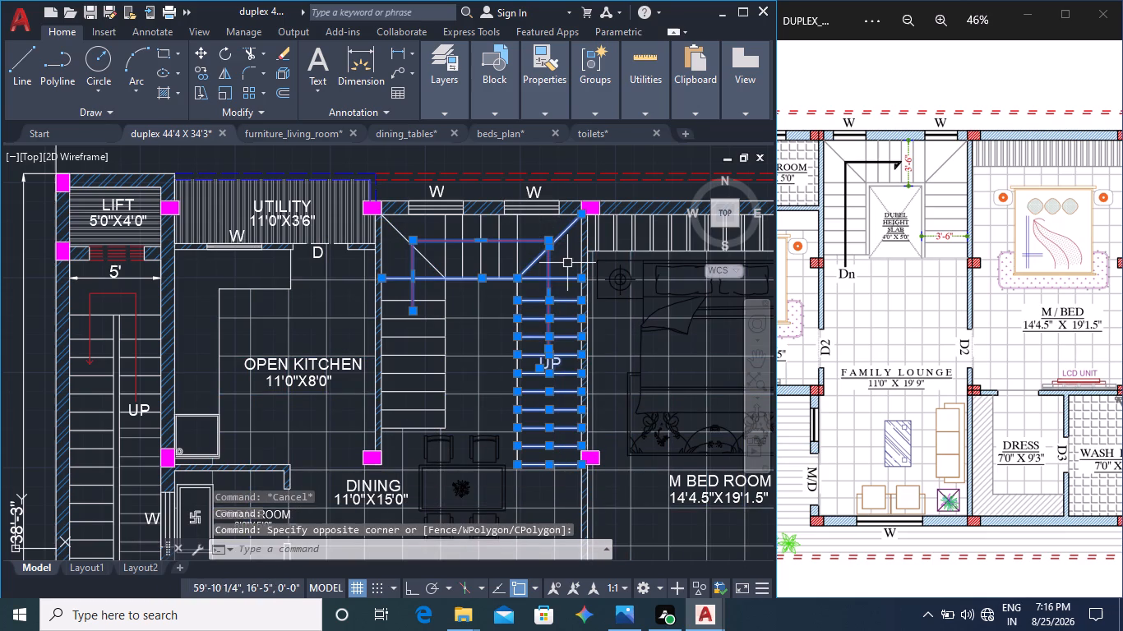
pyautogui.click(532, 256)
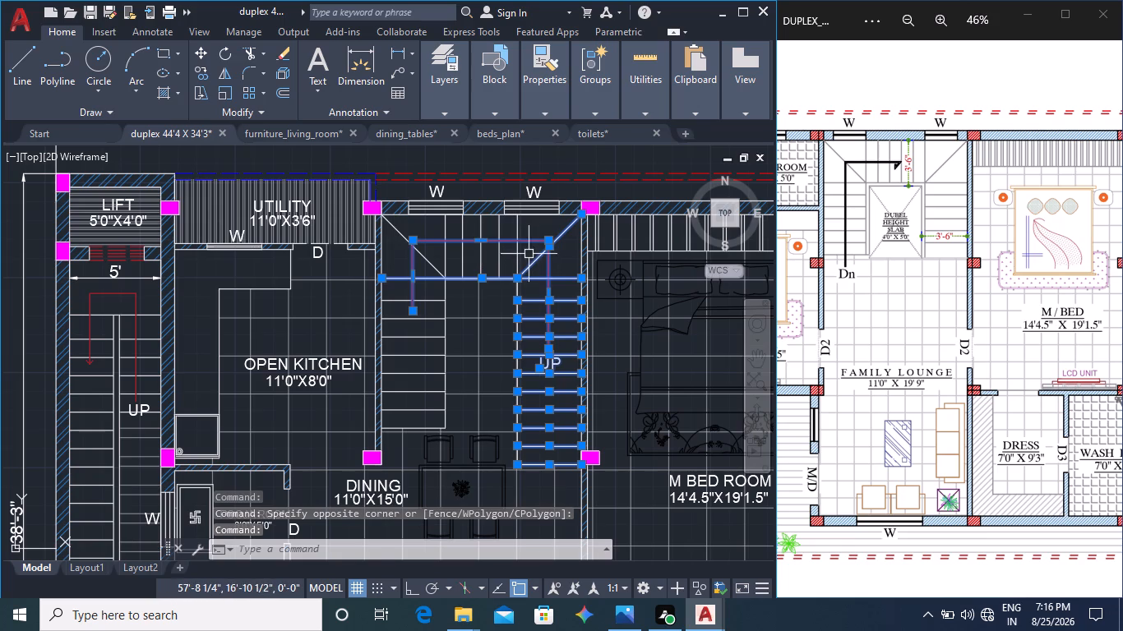
pyautogui.click(529, 251)
pyautogui.click(399, 239)
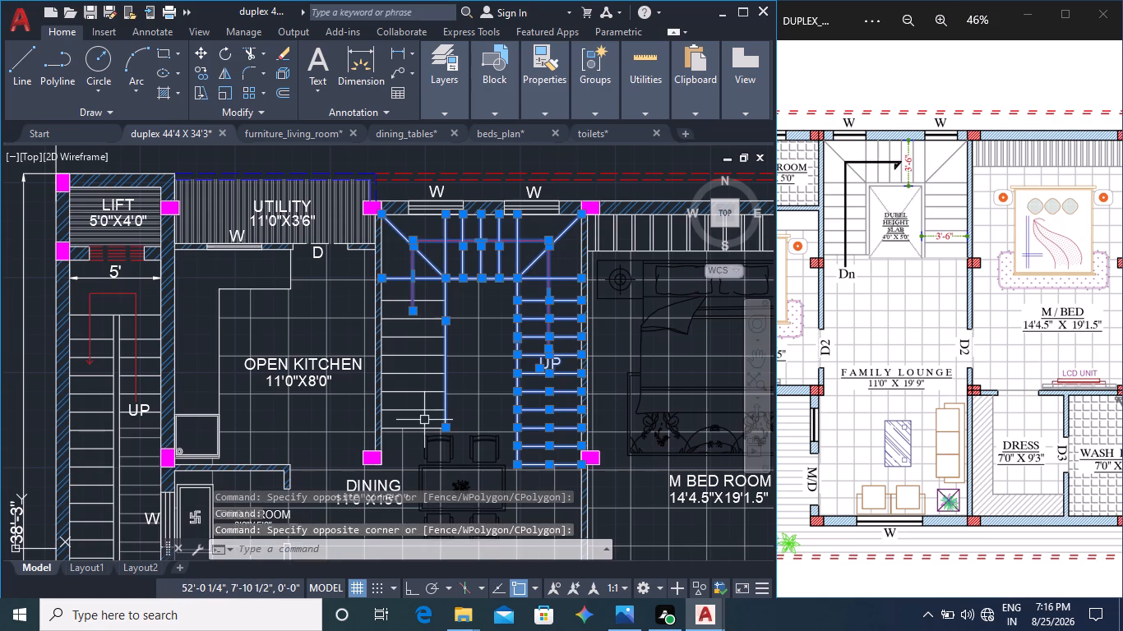
pyautogui.click(424, 420)
pyautogui.click(409, 270)
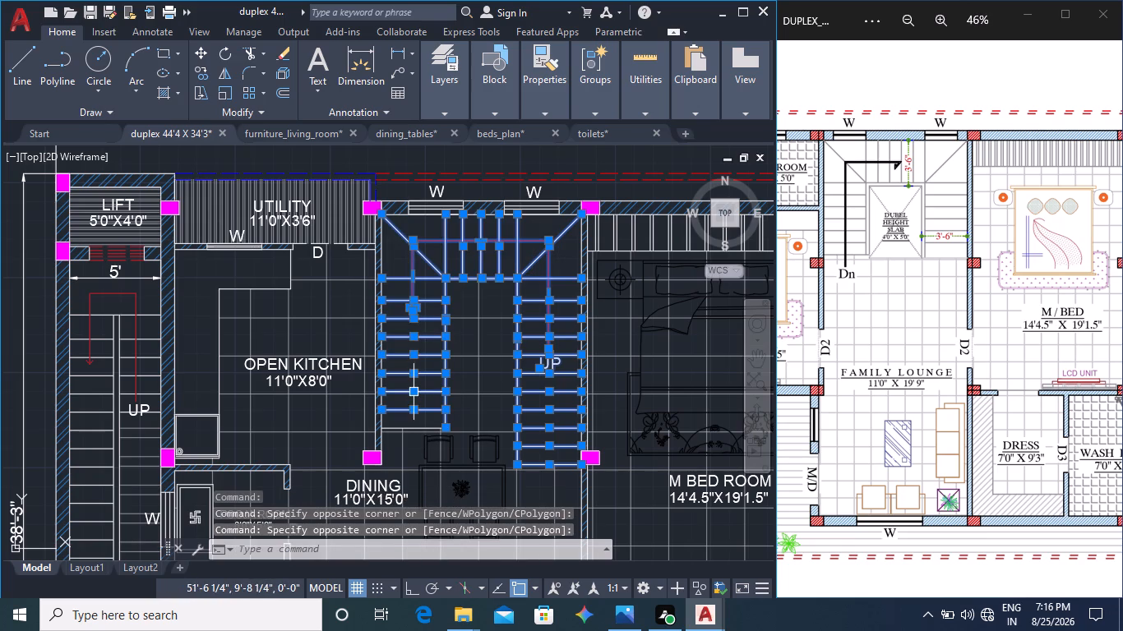
pyautogui.click(414, 428)
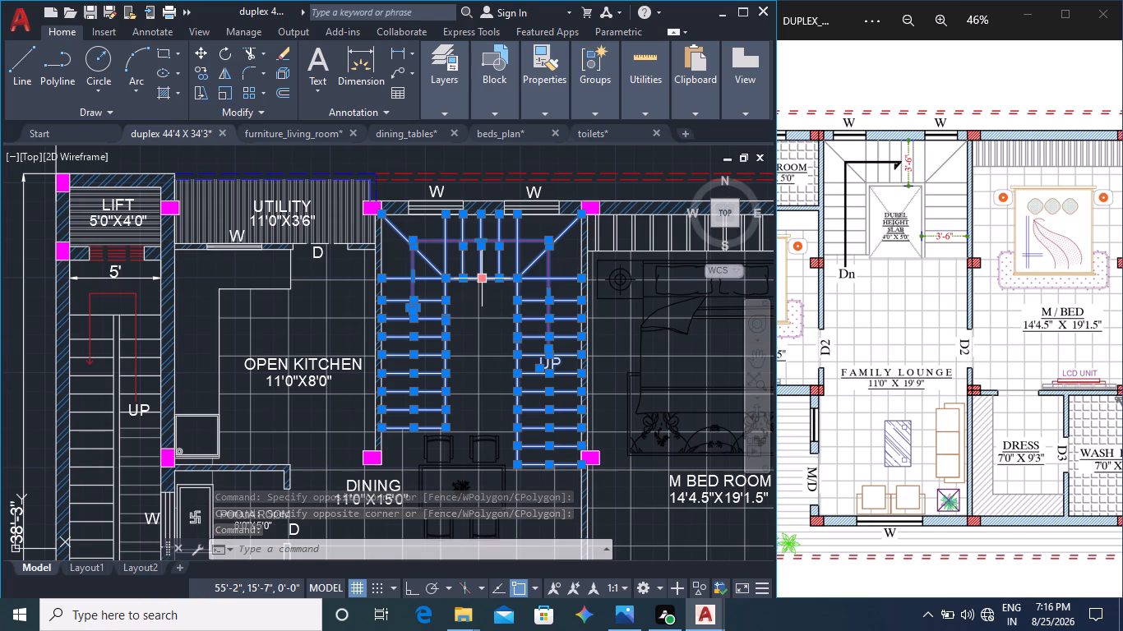
pyautogui.click(201, 71)
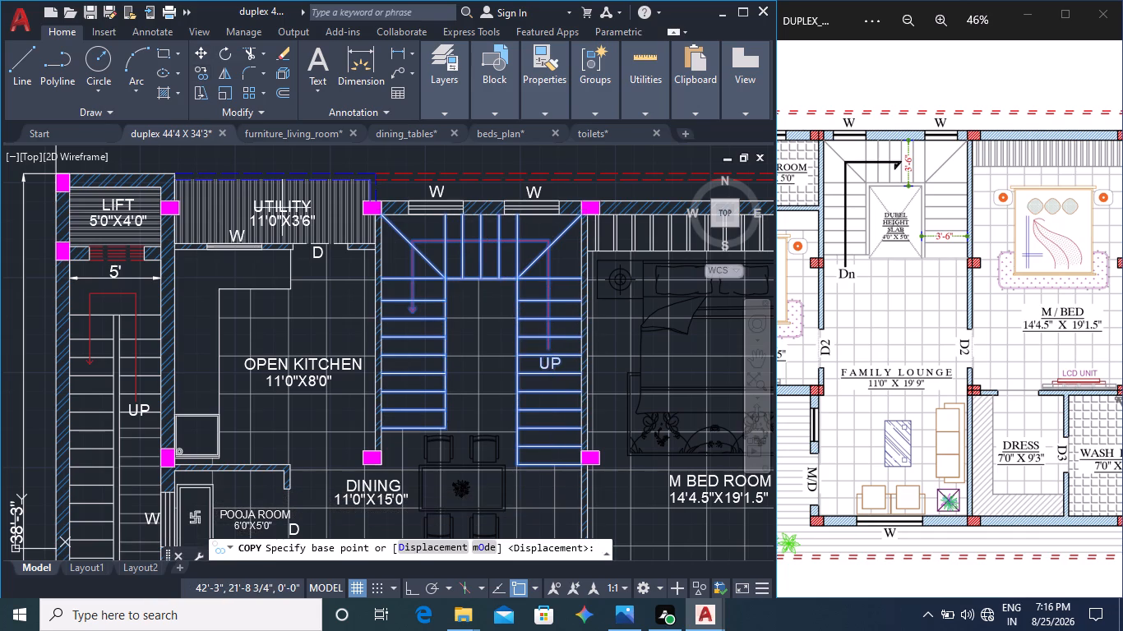
pyautogui.click(580, 465)
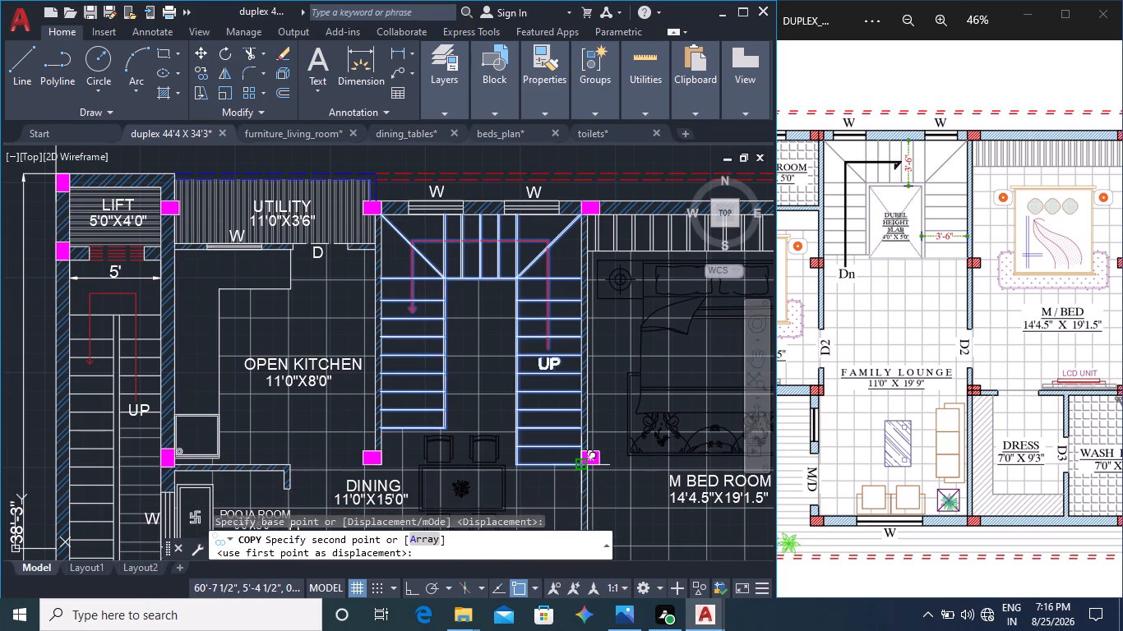
pyautogui.moveTo(631, 475); pyautogui.dragTo(296, 440, button='middle')
pyautogui.moveTo(590, 427); pyautogui.dragTo(109, 398, button='middle')
pyautogui.scroll(-1, 550, 420)
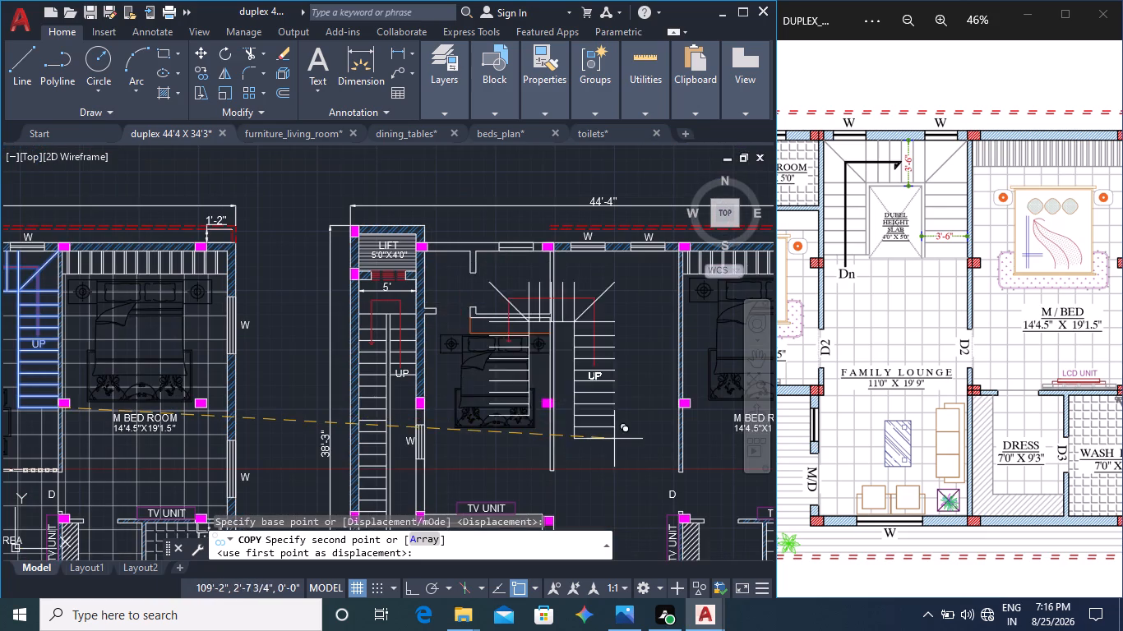
pyautogui.moveTo(669, 444); pyautogui.dragTo(604, 450, button='middle')
pyautogui.scroll(2, 612, 418)
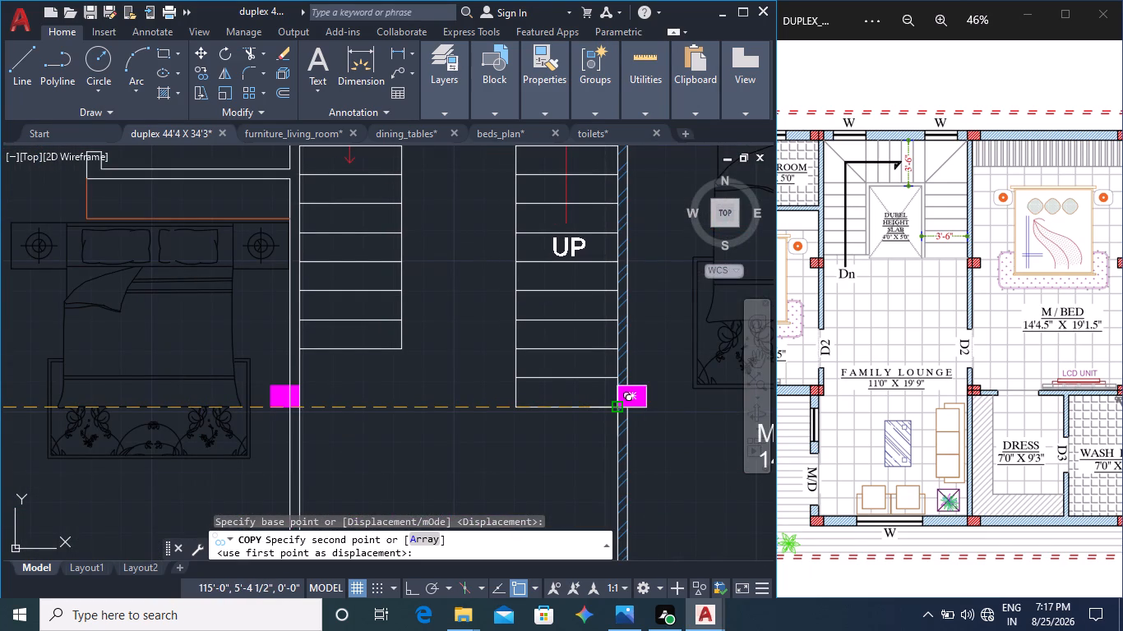
pyautogui.click(615, 408)
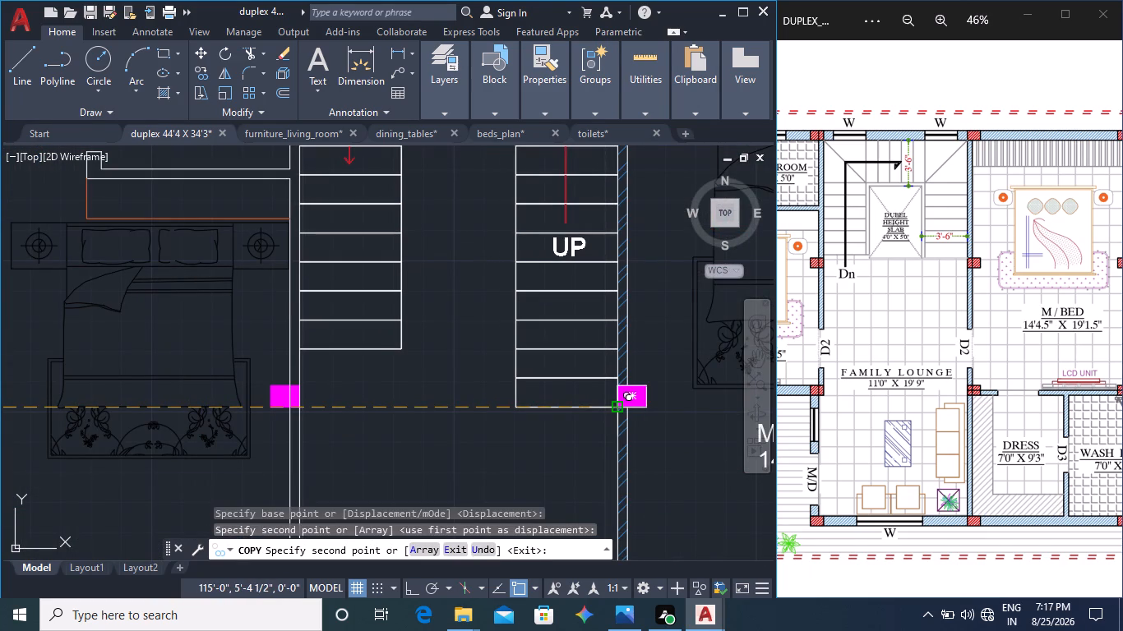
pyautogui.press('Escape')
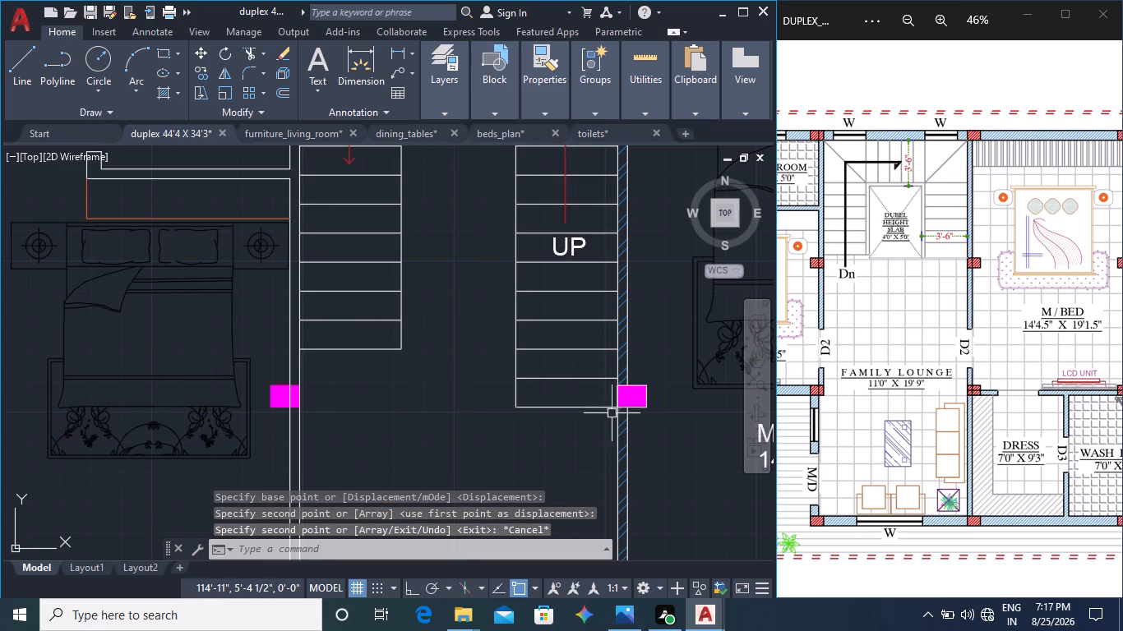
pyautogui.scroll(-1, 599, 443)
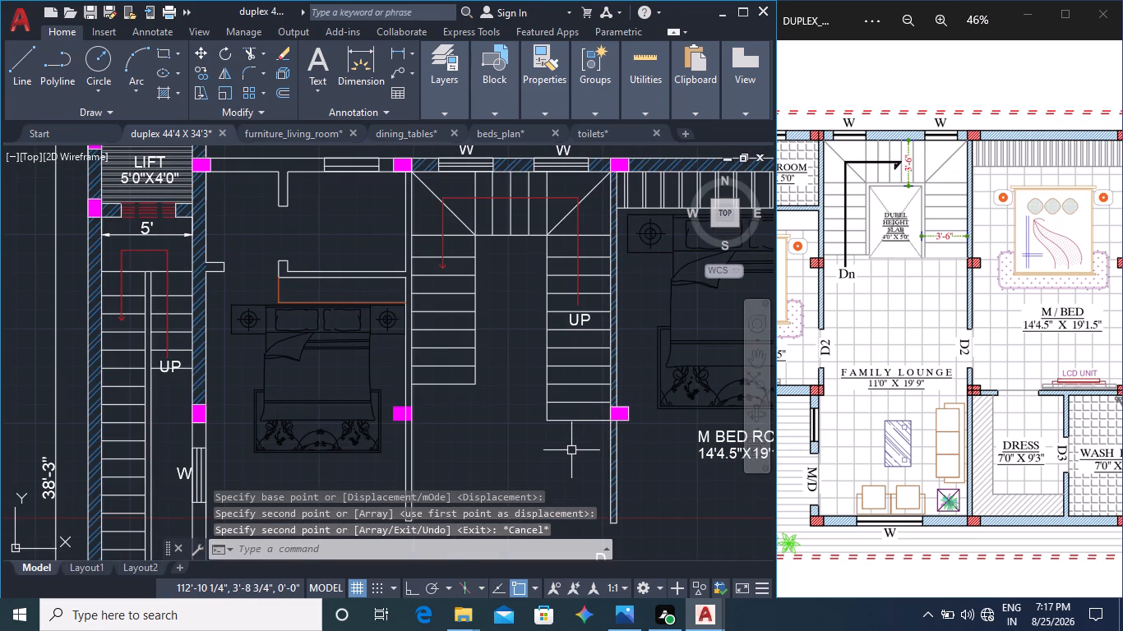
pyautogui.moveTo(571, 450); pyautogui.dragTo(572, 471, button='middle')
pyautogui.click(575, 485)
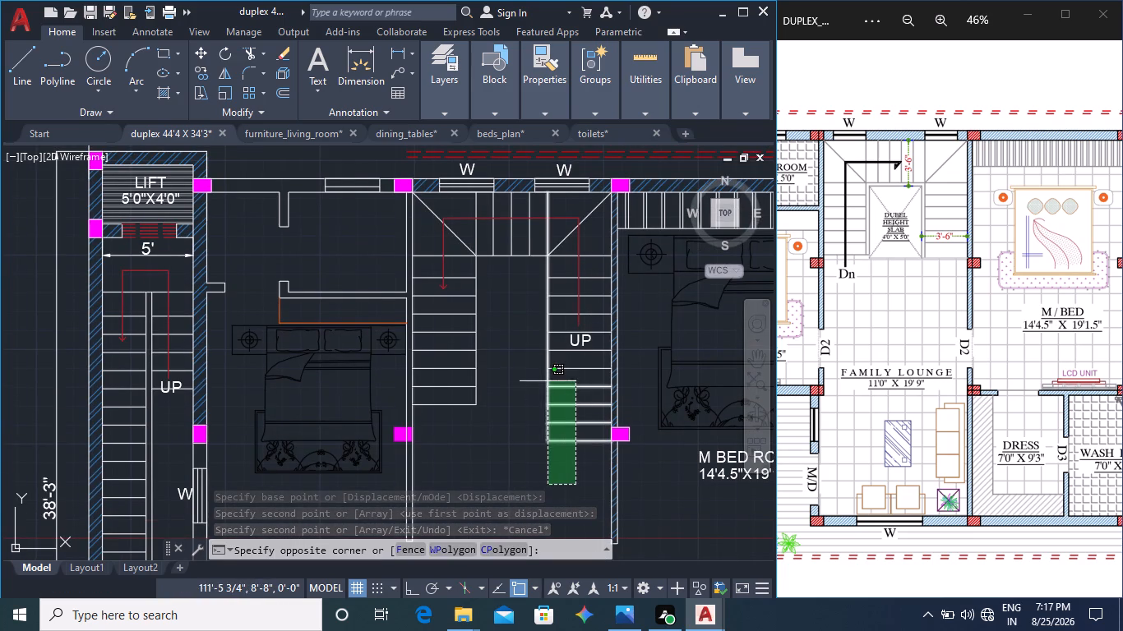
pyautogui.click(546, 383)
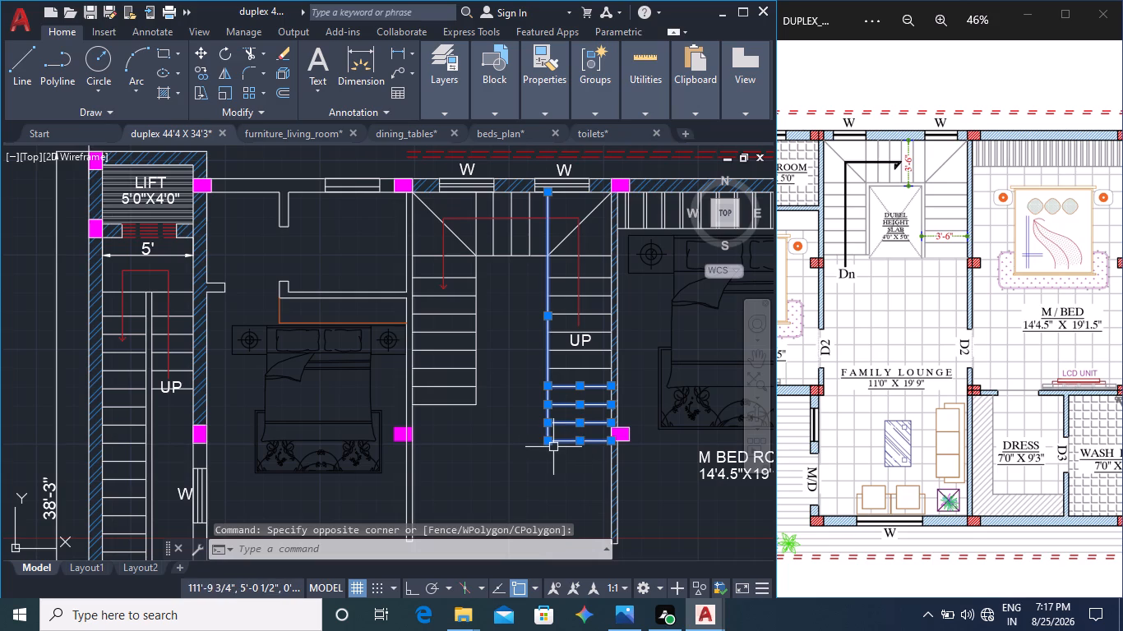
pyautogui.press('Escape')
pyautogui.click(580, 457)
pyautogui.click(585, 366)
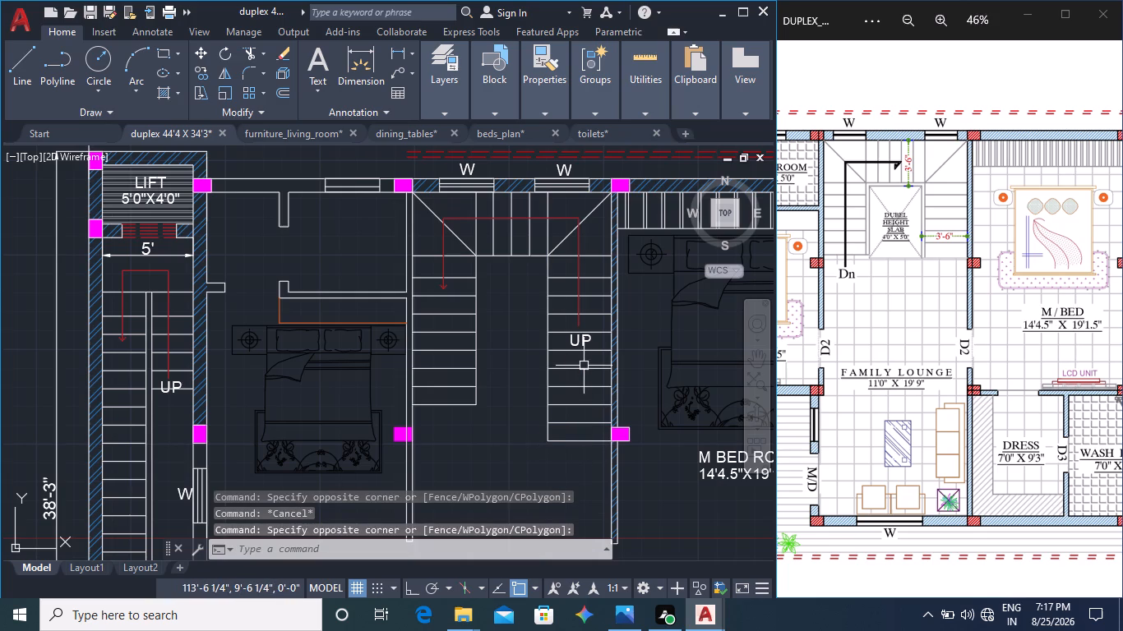
# Shorten the inner edge line of the UP flight beside M BED ROOM by pulling its lower end up to its midpoint.
pyautogui.click(548, 432)
pyautogui.click(547, 447)
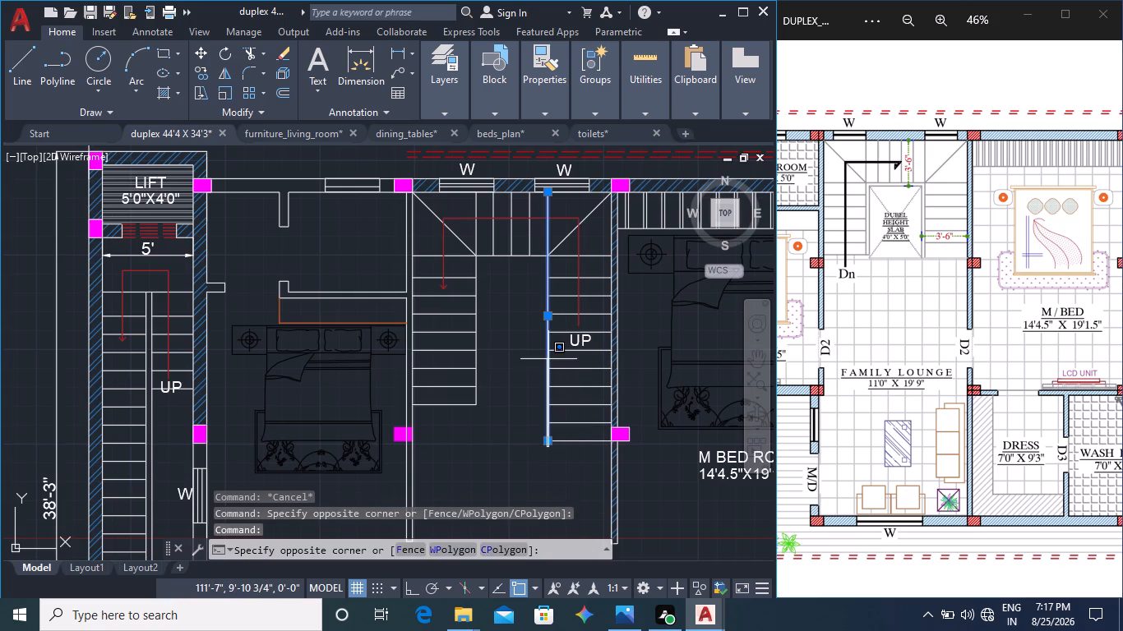
pyautogui.click(547, 438)
pyautogui.click(548, 443)
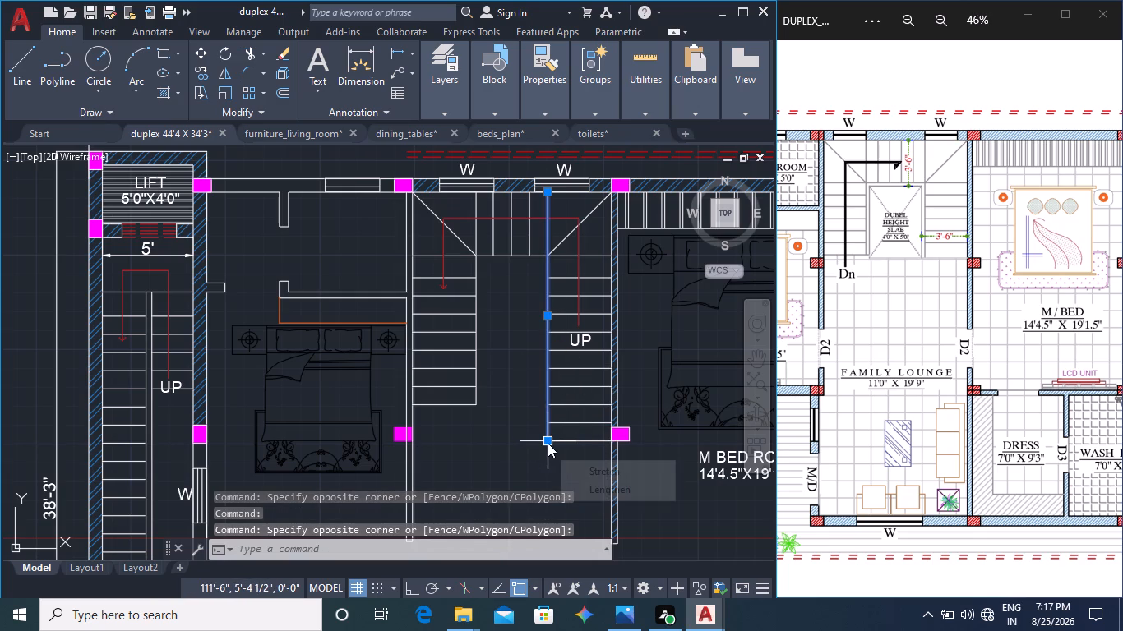
pyautogui.click(548, 316)
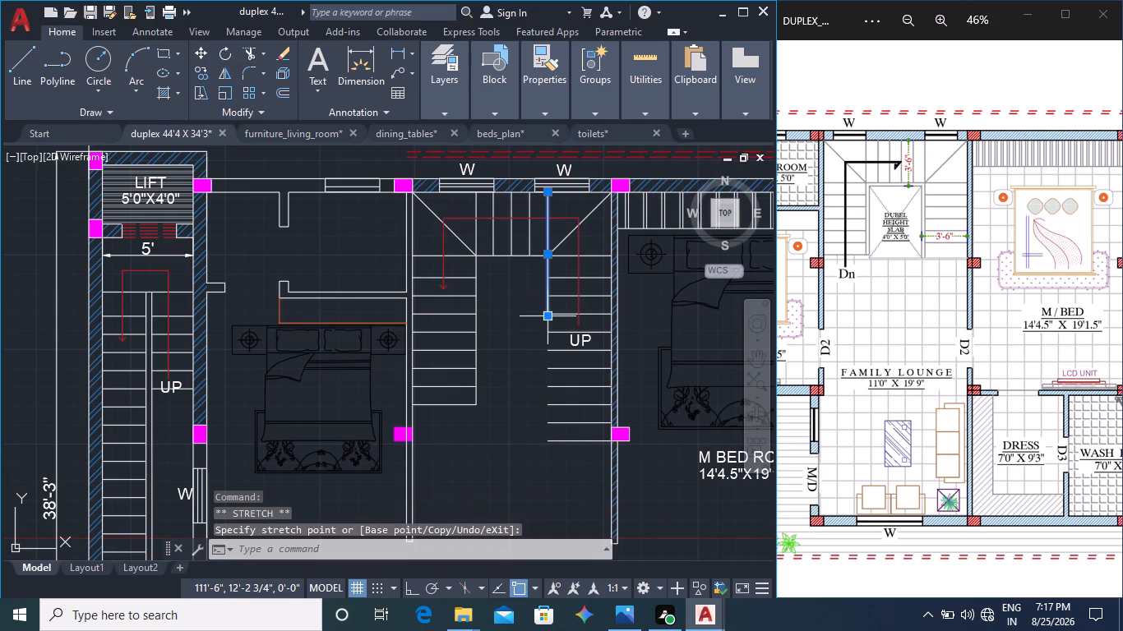
# Erase the seven lowest treads of the UP flight beside M BED ROOM, below the shortened edge line.
pyautogui.click(574, 461)
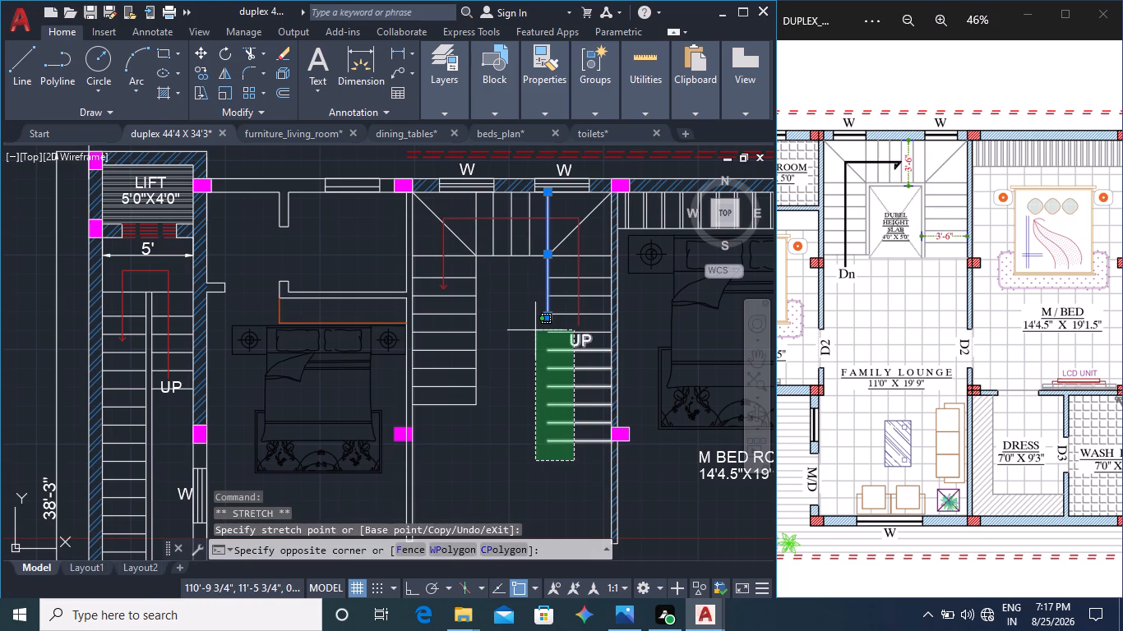
pyautogui.click(515, 326)
pyautogui.press('Escape')
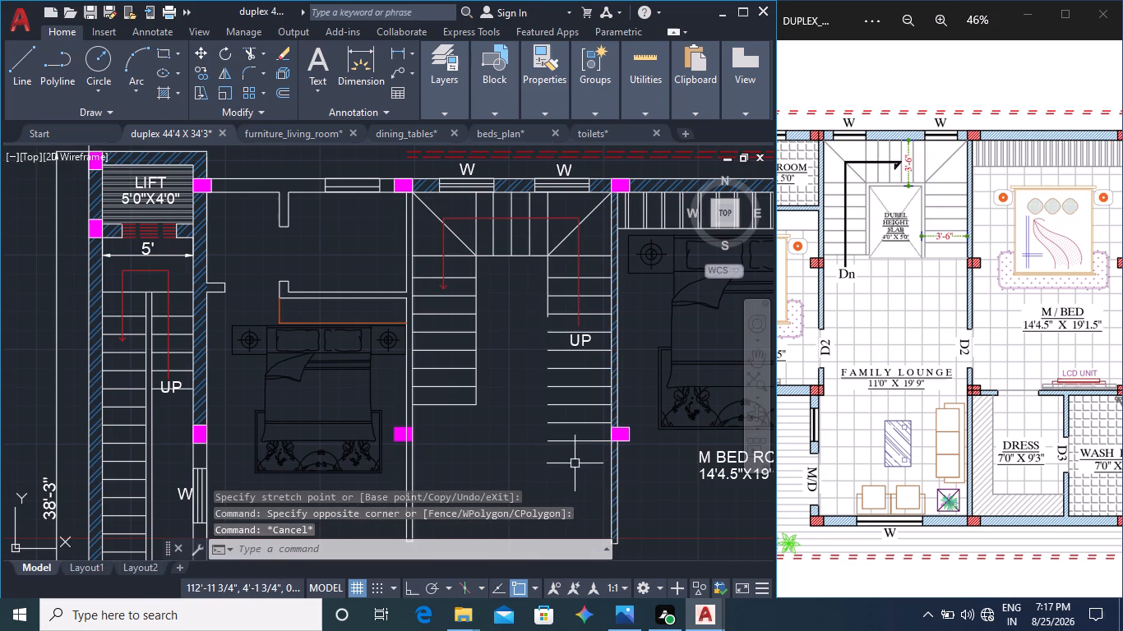
pyautogui.click(542, 329)
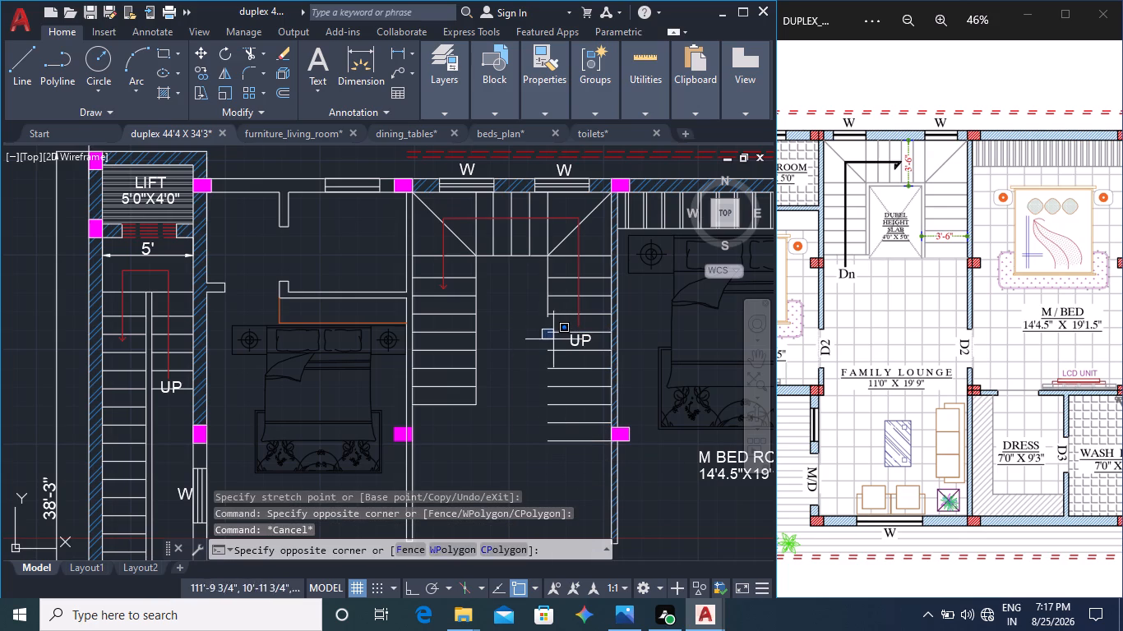
pyautogui.click(554, 337)
pyautogui.click(556, 336)
pyautogui.click(571, 458)
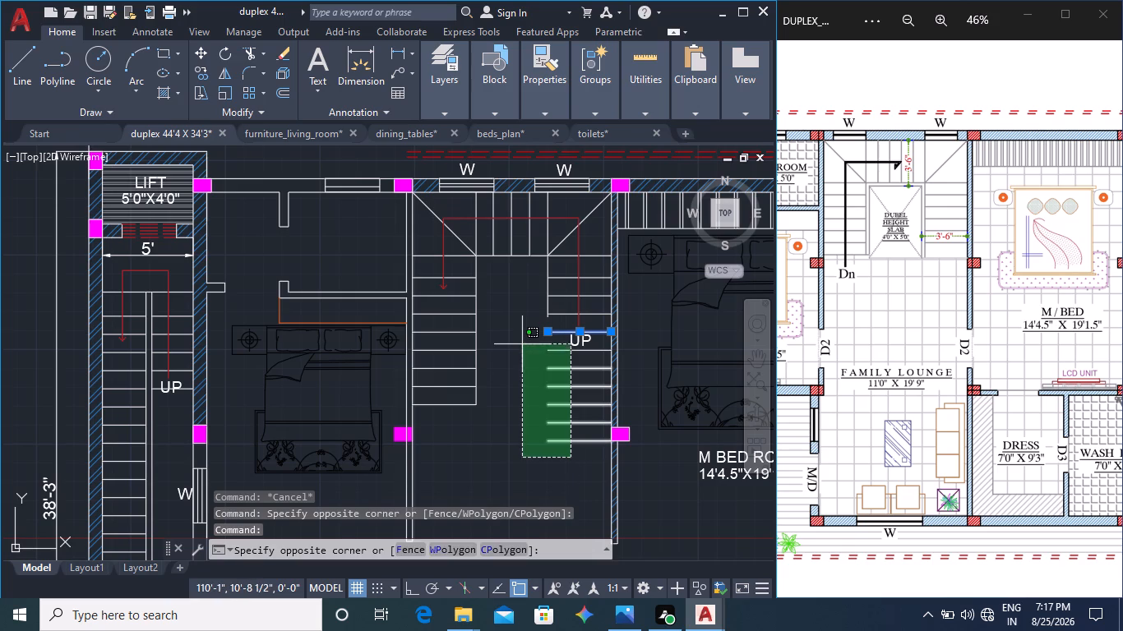
pyautogui.click(520, 348)
pyautogui.press('Delete')
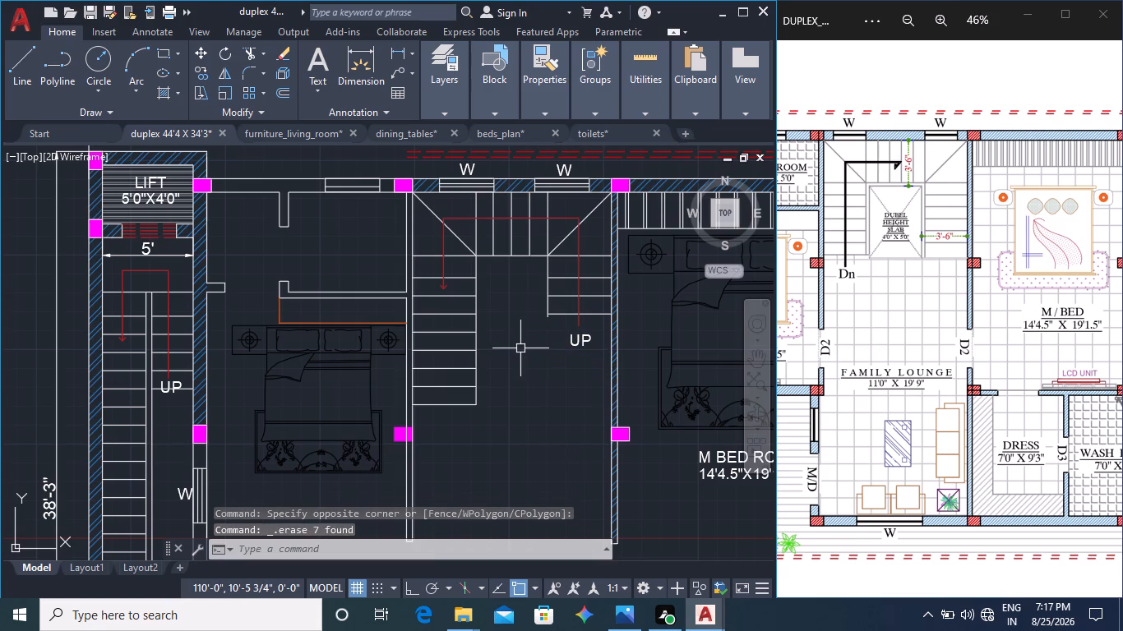
# Stretch the lower end of the UP flight's inner edge line to meet the end of the last remaining tread.
pyautogui.scroll(1, 547, 319)
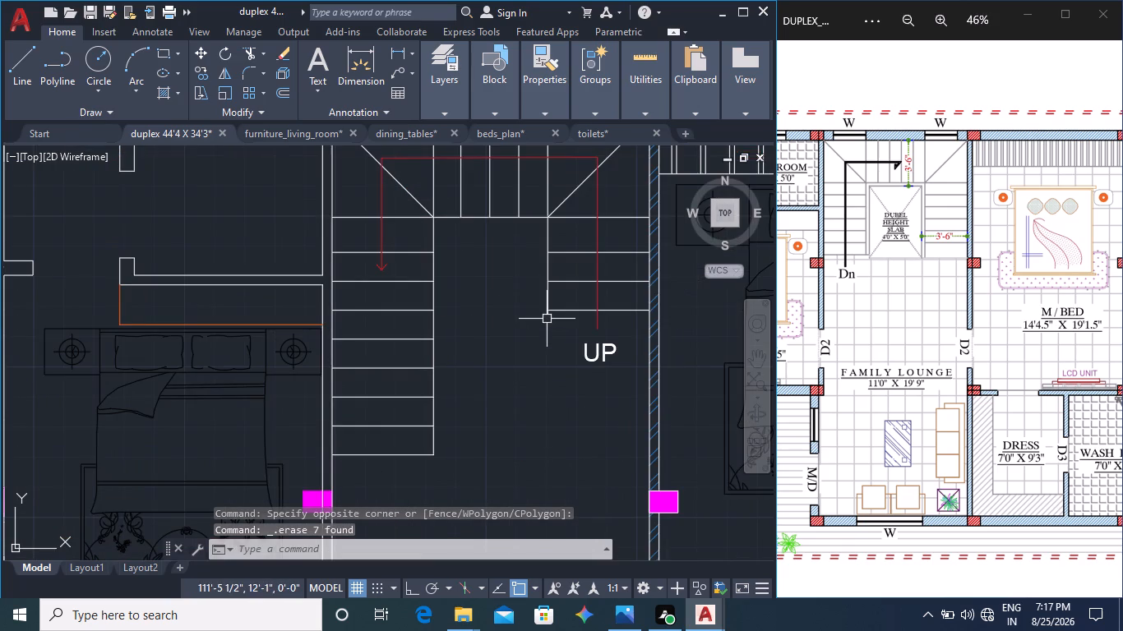
pyautogui.scroll(1, 547, 319)
pyautogui.click(546, 314)
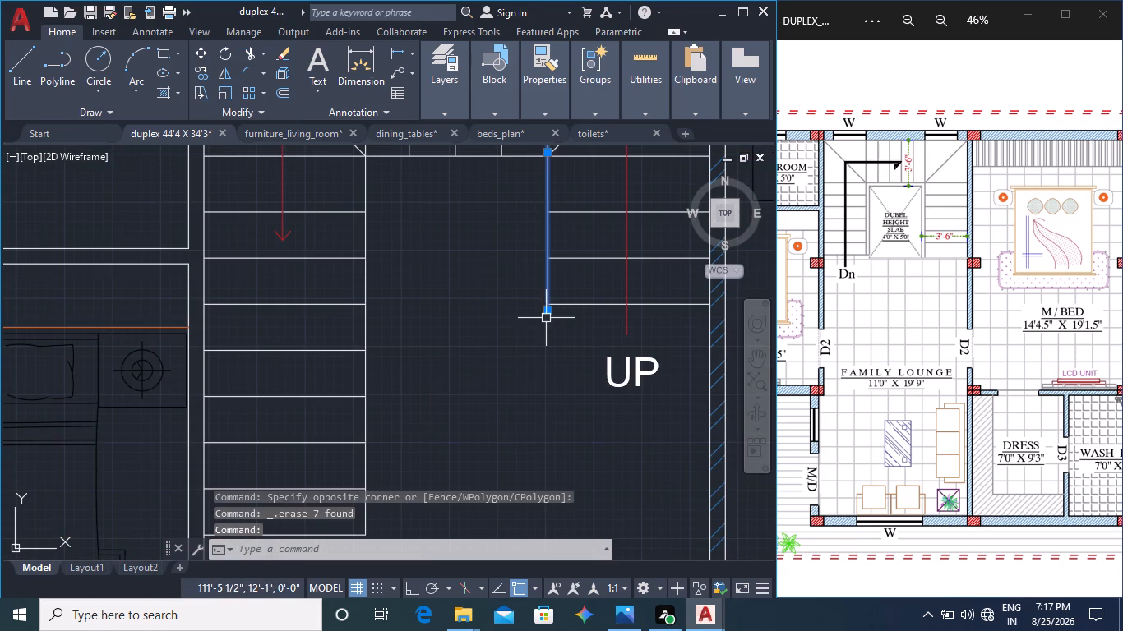
pyautogui.click(550, 314)
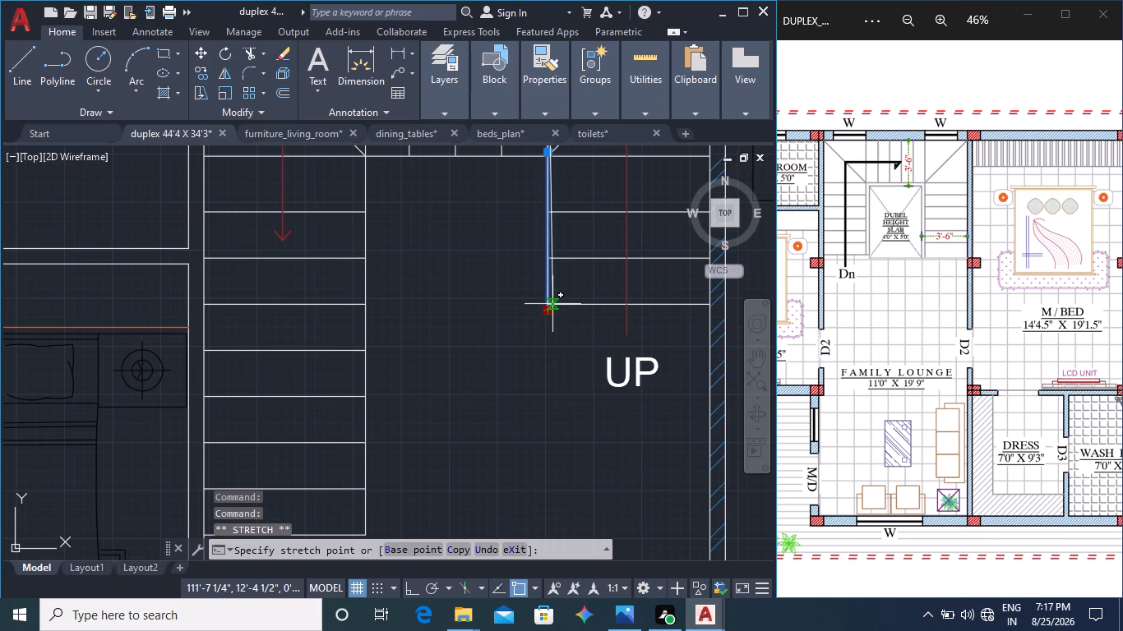
pyautogui.click(543, 305)
pyautogui.press('Escape')
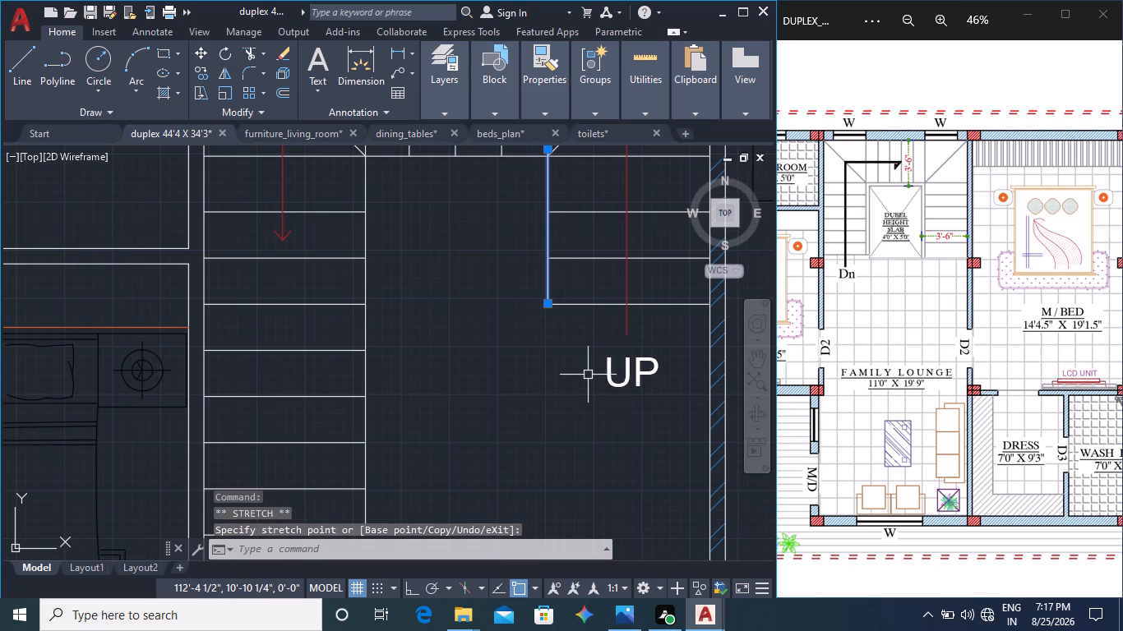
# Mirror the red U-shaped direction line of the central staircase about the vertical axis through its top midpoint, erasing the source.
pyautogui.scroll(-2, 554, 377)
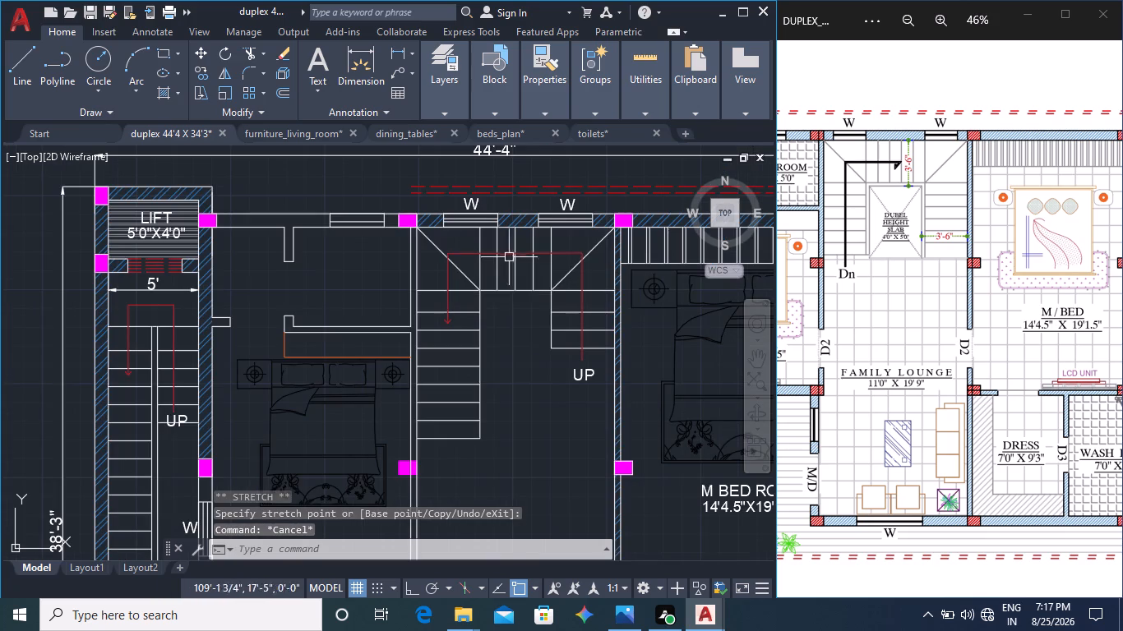
pyautogui.click(512, 253)
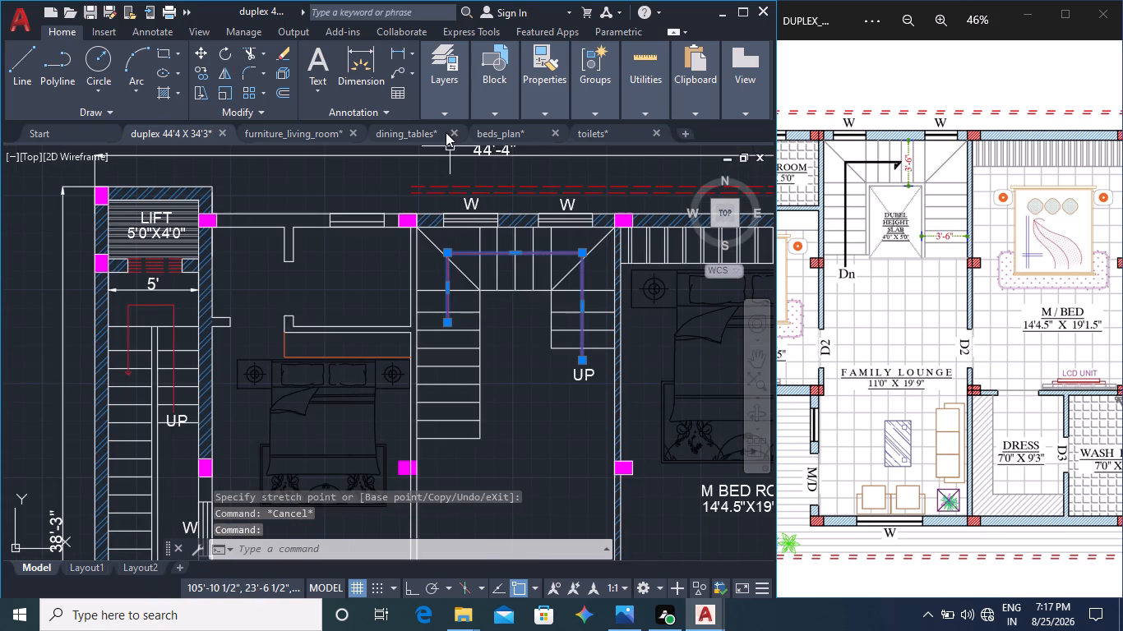
pyautogui.click(228, 70)
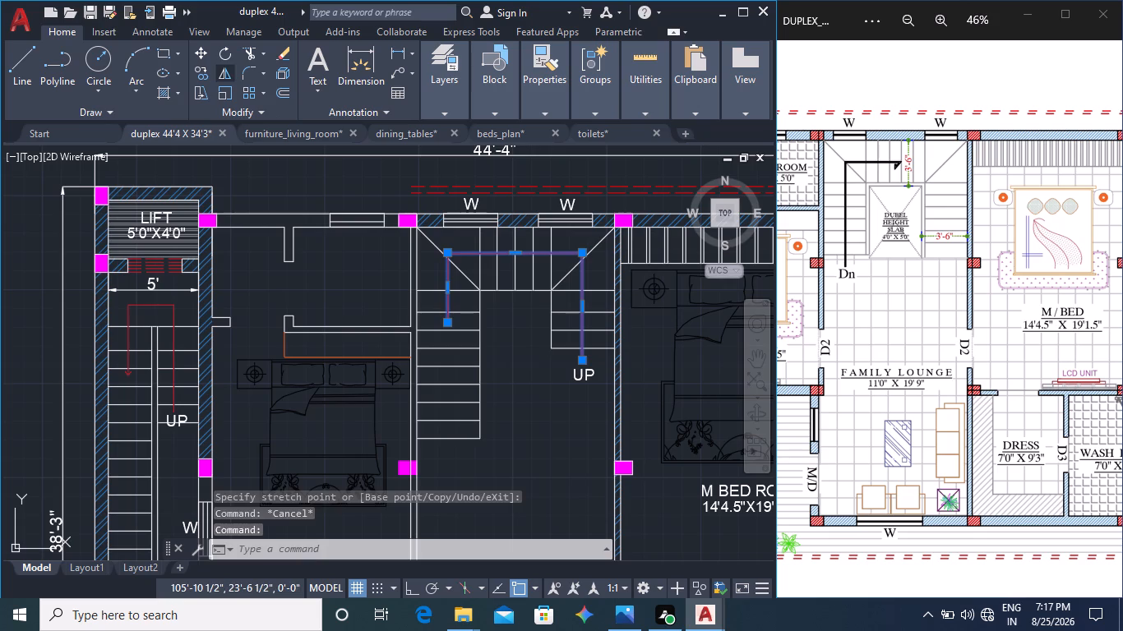
pyautogui.click(518, 253)
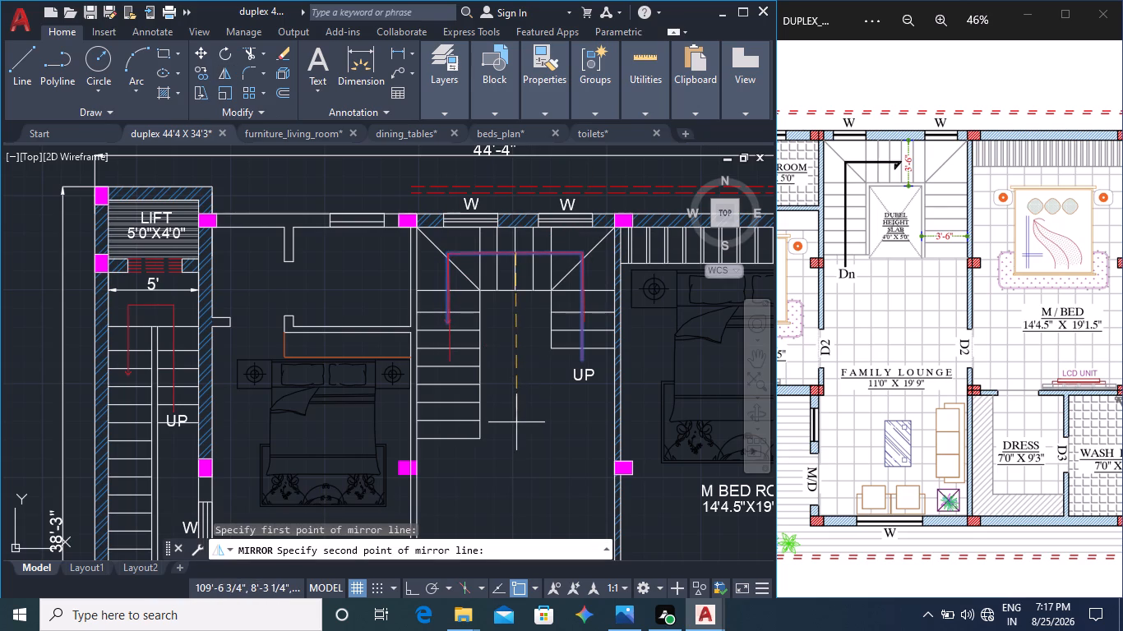
pyautogui.click(515, 426)
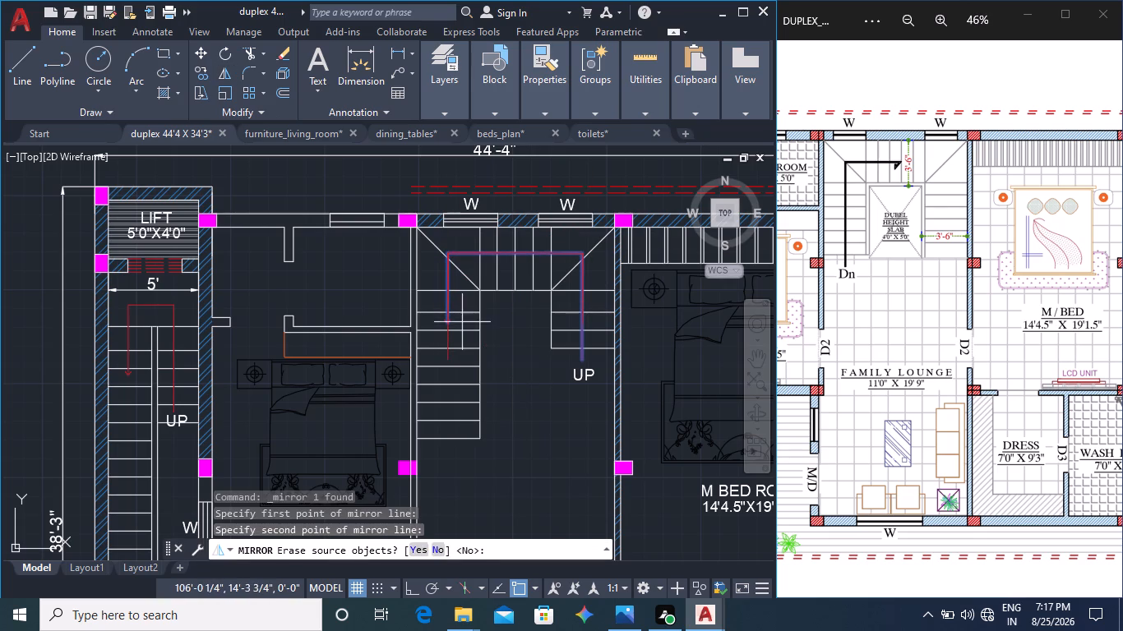
pyautogui.click(412, 546)
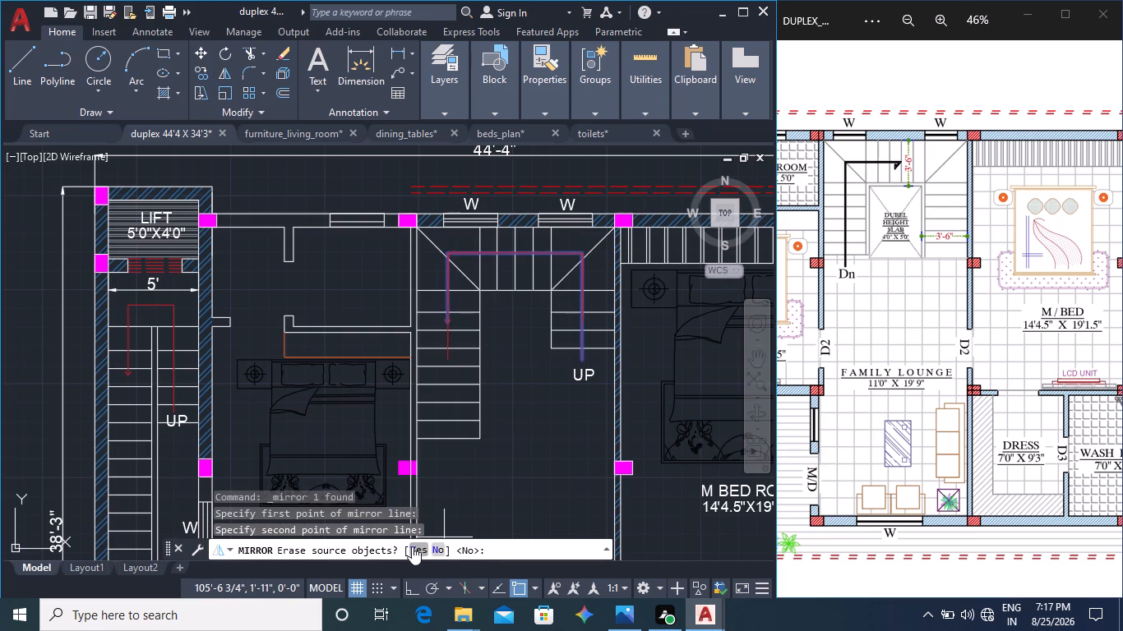
# Move the red arrowhead by its tip from the longer stair flight to the direction line's end on the shortened flight.
pyautogui.scroll(4, 466, 327)
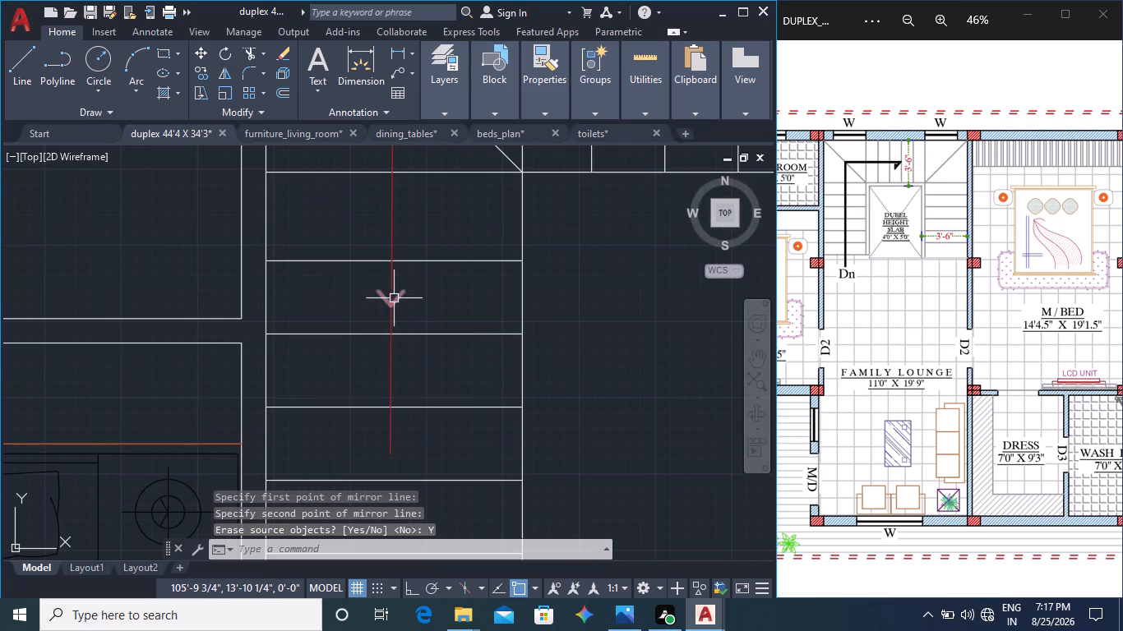
pyautogui.click(395, 298)
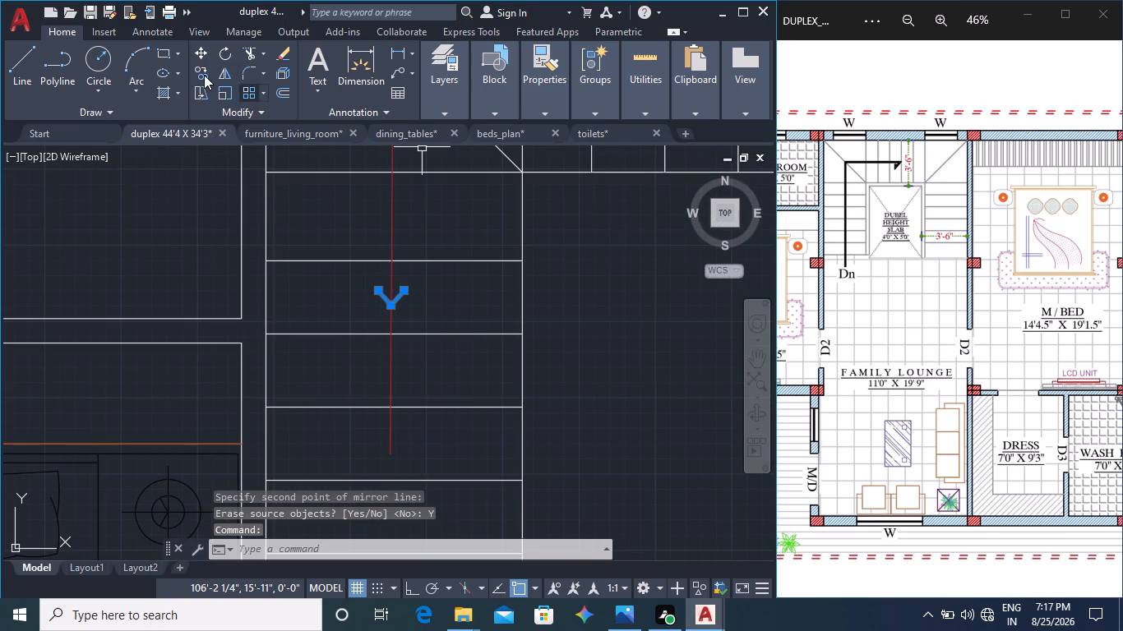
pyautogui.click(201, 48)
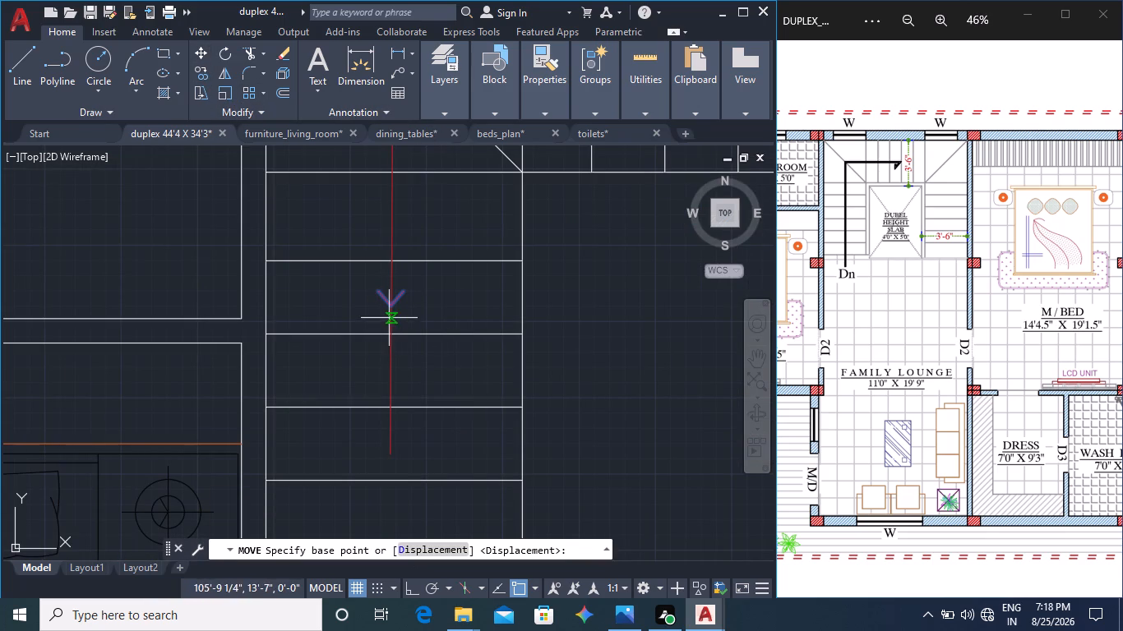
pyautogui.click(389, 306)
pyautogui.moveTo(570, 375); pyautogui.dragTo(369, 421, button='middle')
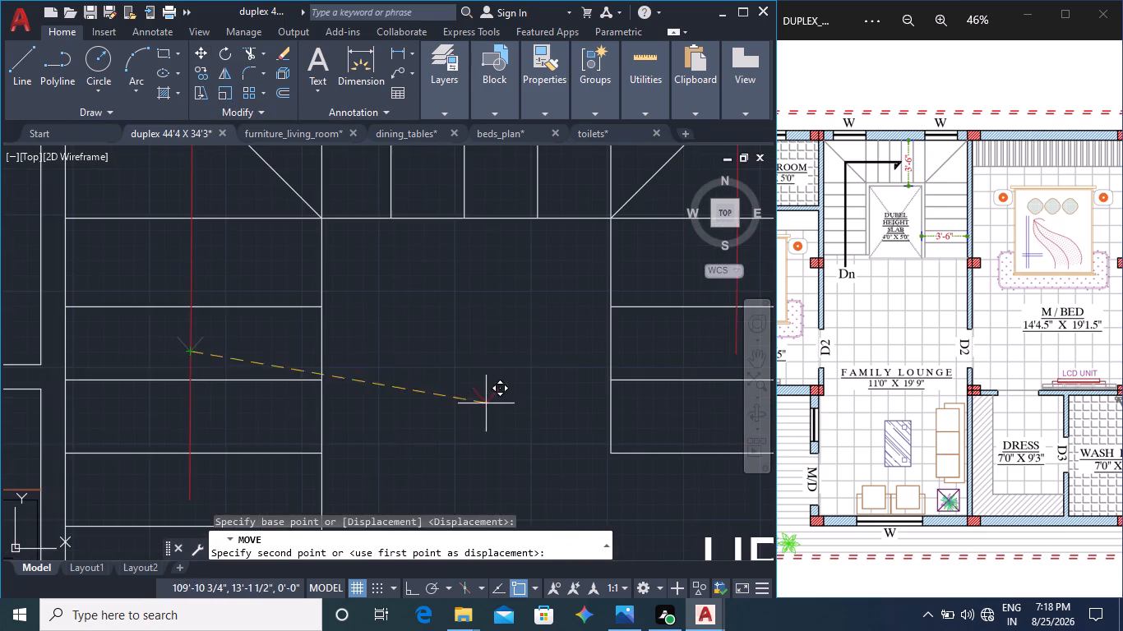
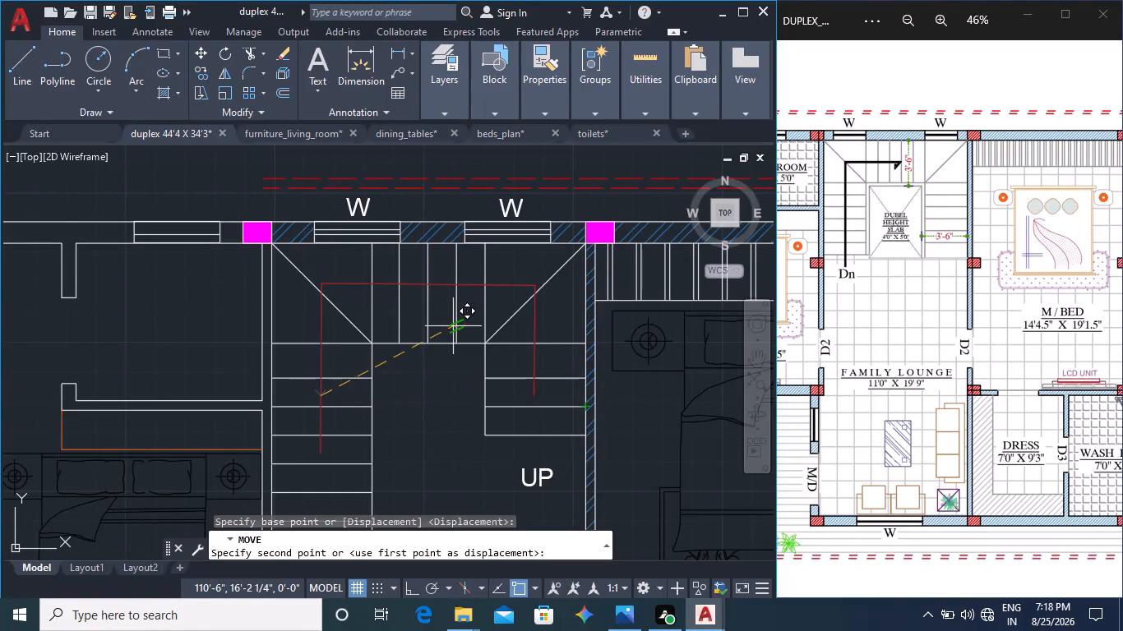
# Move the red arrowhead onto the horizontal run of the stair direction line, over the middle treads.
pyautogui.scroll(2, 447, 292)
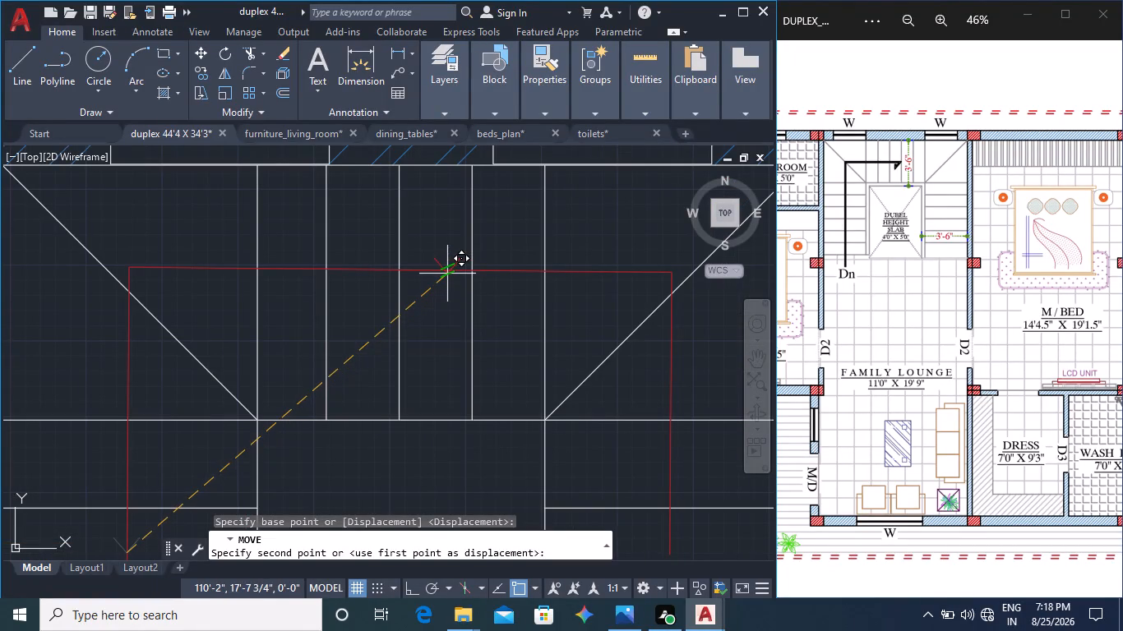
pyautogui.click(447, 274)
pyautogui.press('Escape')
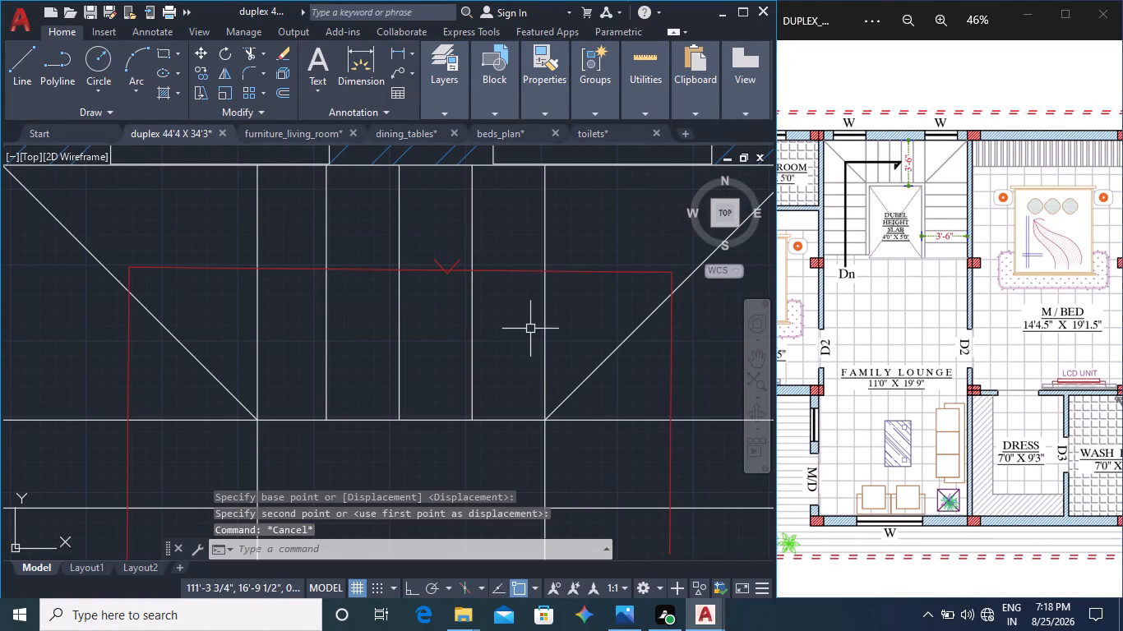
# Rotate the red arrowhead 90 degrees about its tip so it points east along the stair direction line.
pyautogui.scroll(2, 460, 279)
pyautogui.click(441, 242)
pyautogui.click(441, 246)
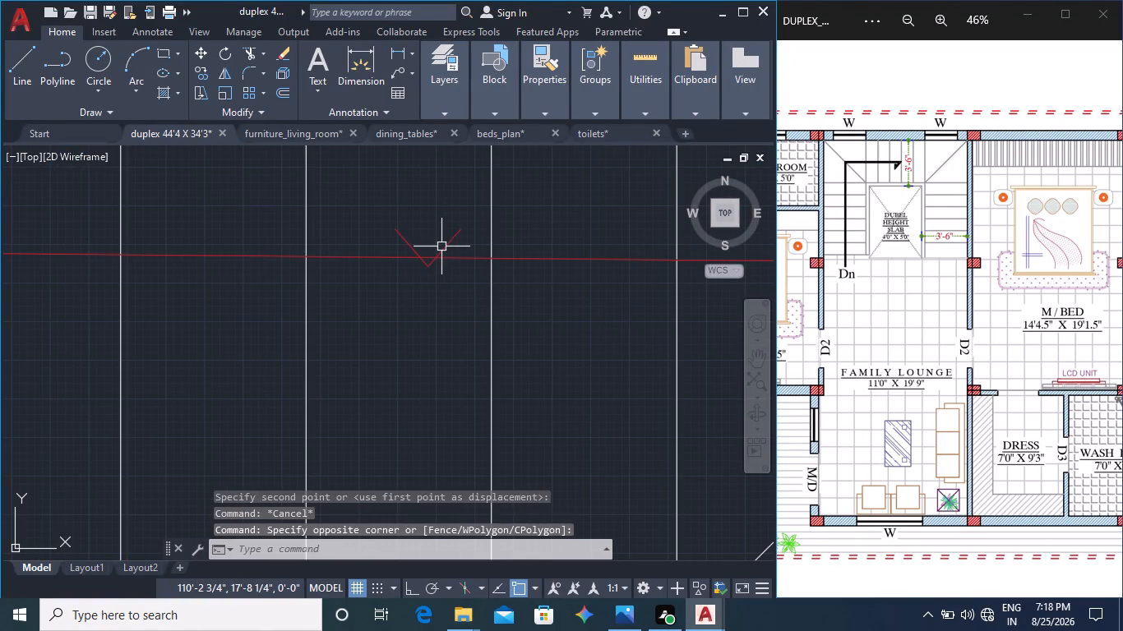
pyautogui.click(441, 246)
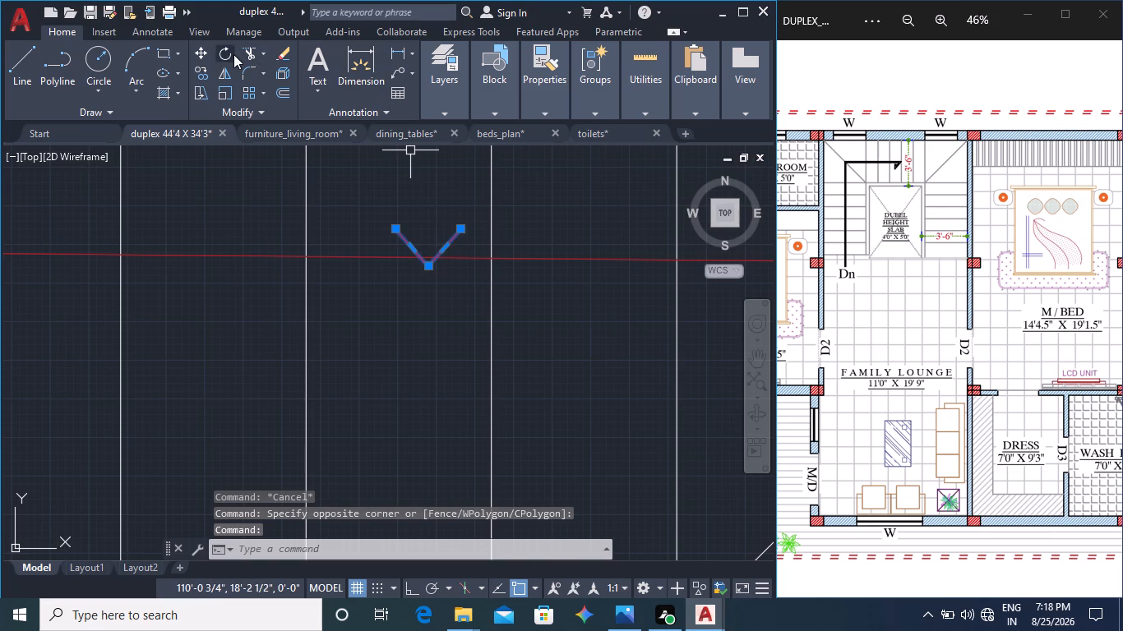
pyautogui.click(233, 54)
pyautogui.click(423, 266)
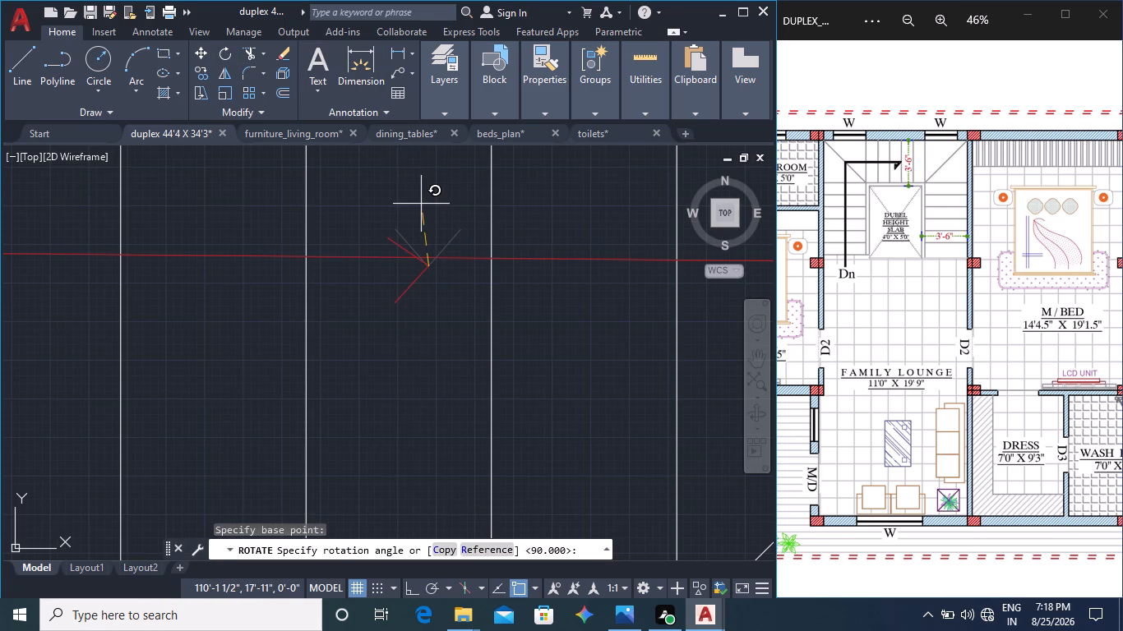
pyautogui.press('F8')
pyautogui.click(422, 204)
# Move the rotated arrowhead by its tip so it sits exactly on the horizontal stair direction line.
pyautogui.click(431, 268)
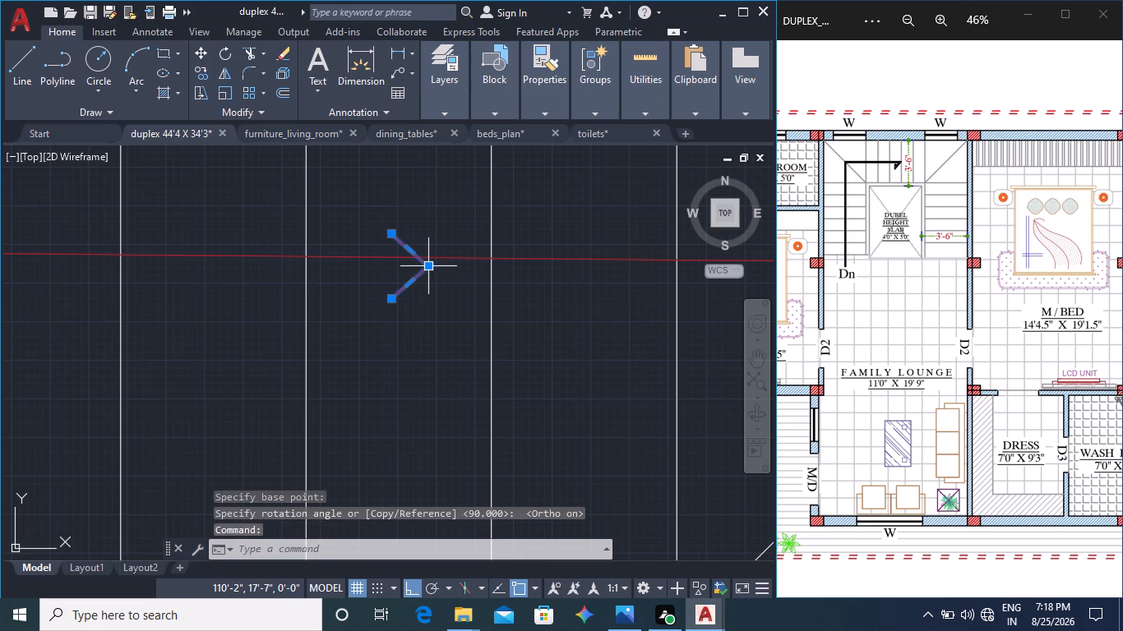
pyautogui.click(200, 52)
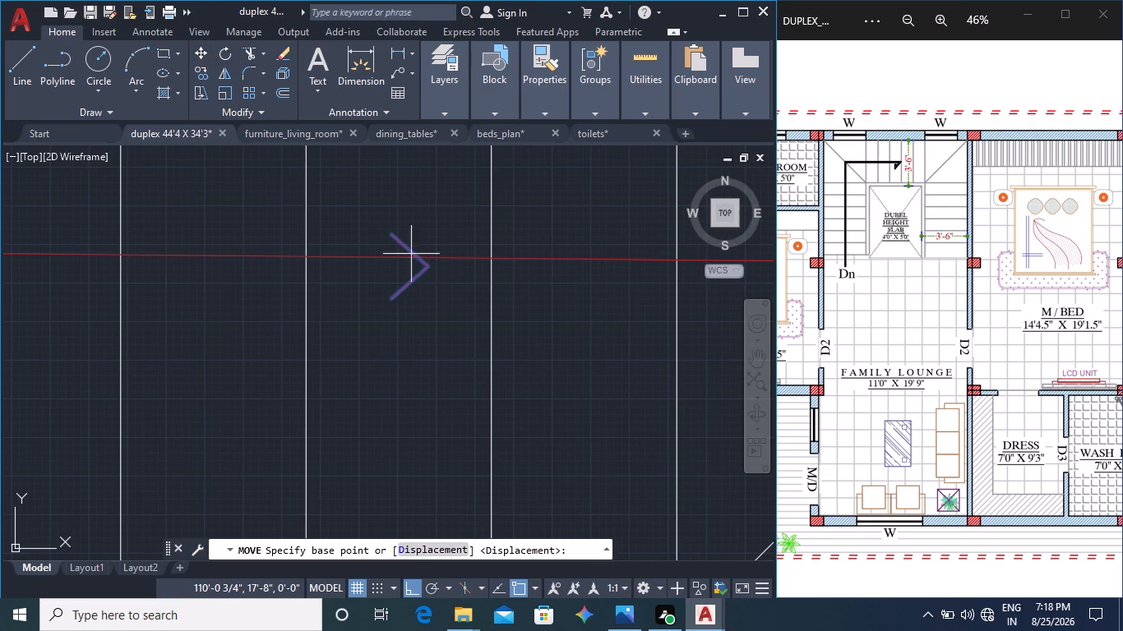
pyautogui.click(424, 265)
pyautogui.click(425, 255)
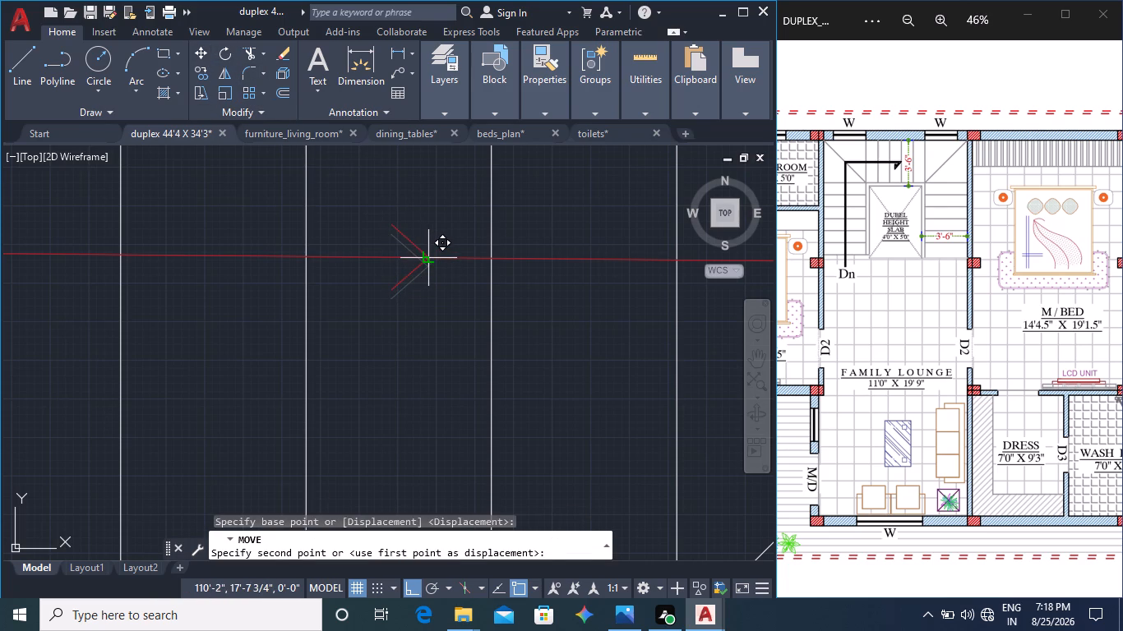
pyautogui.press('Escape')
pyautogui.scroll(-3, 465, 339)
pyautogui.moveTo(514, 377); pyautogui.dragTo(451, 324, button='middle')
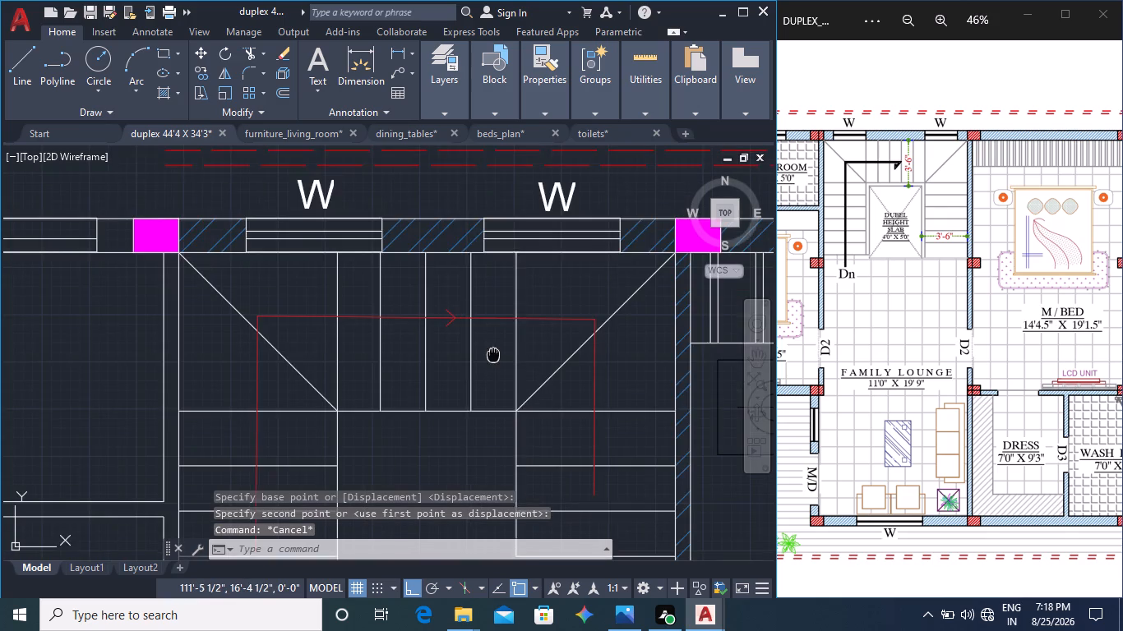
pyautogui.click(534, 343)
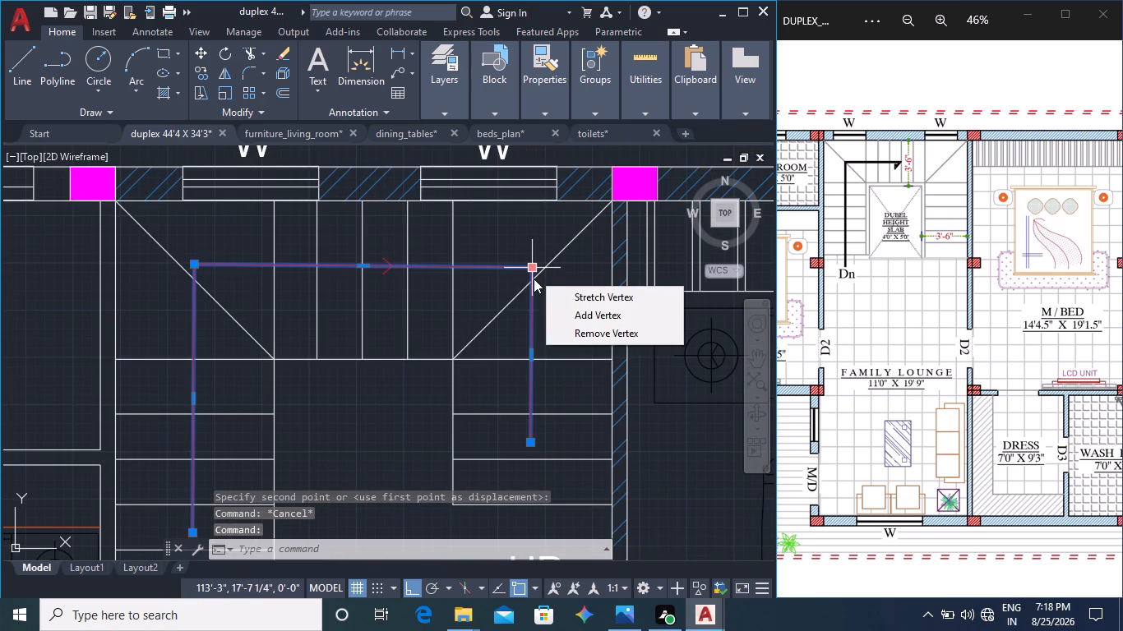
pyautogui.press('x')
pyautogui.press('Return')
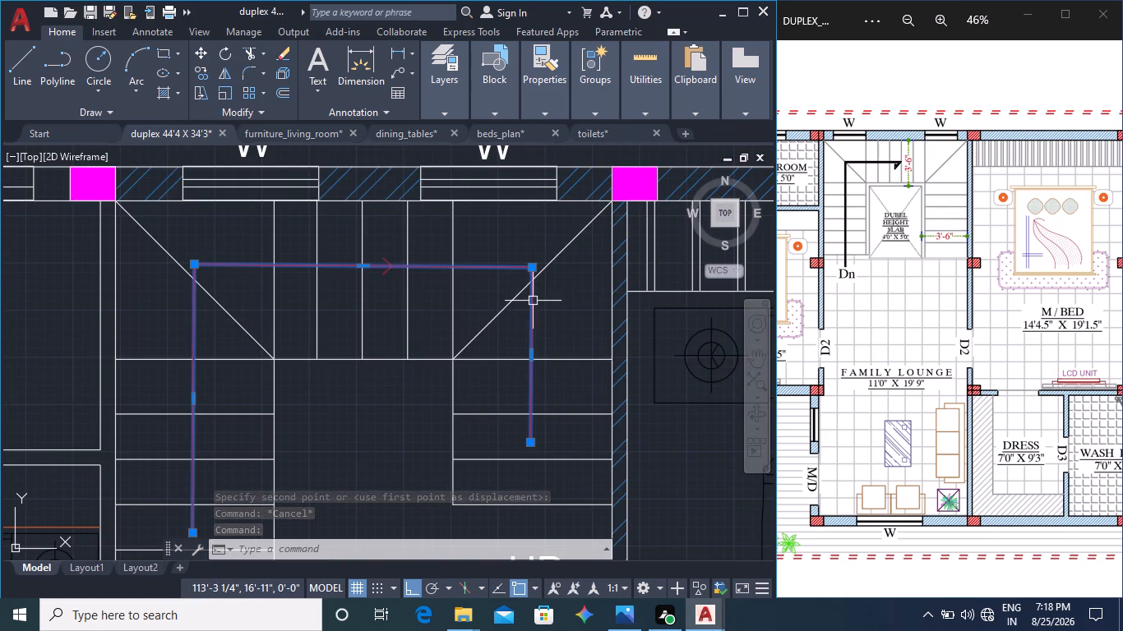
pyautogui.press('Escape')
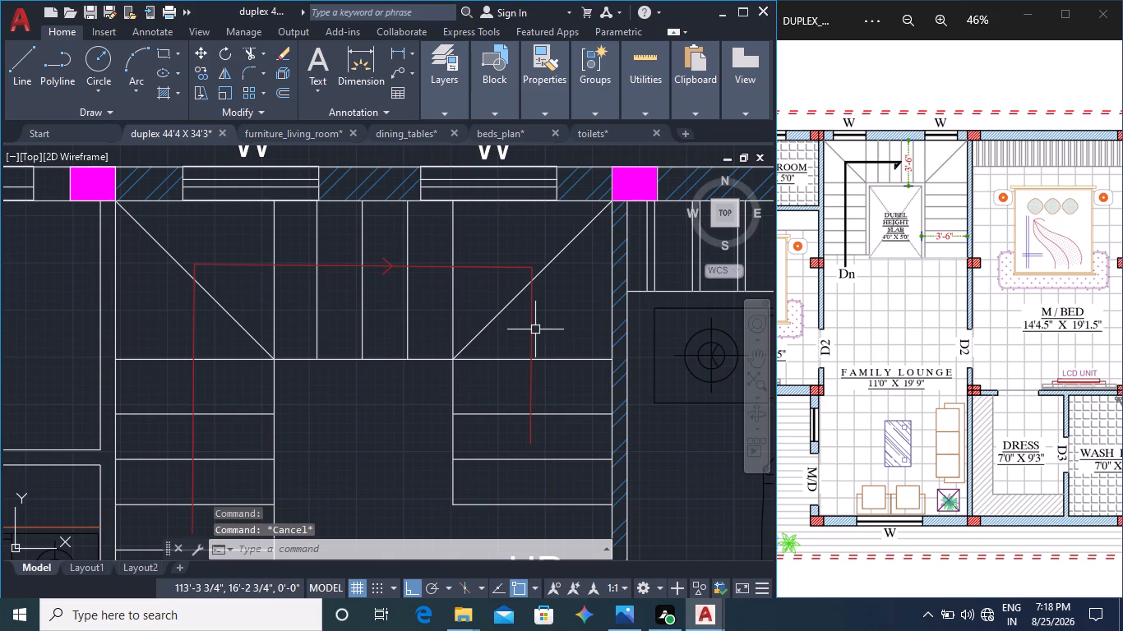
# Collapse the stair direction line's eastern leg into its corner, and stretch that end back to the arrowhead's tip.
pyautogui.click(531, 333)
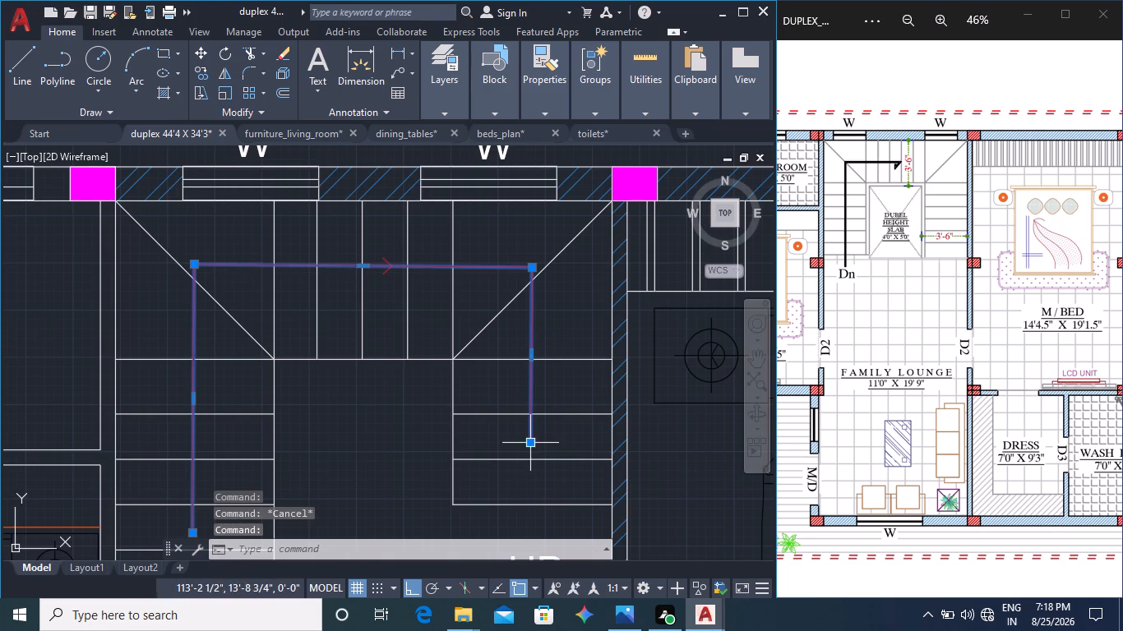
pyautogui.click(532, 440)
pyautogui.click(534, 266)
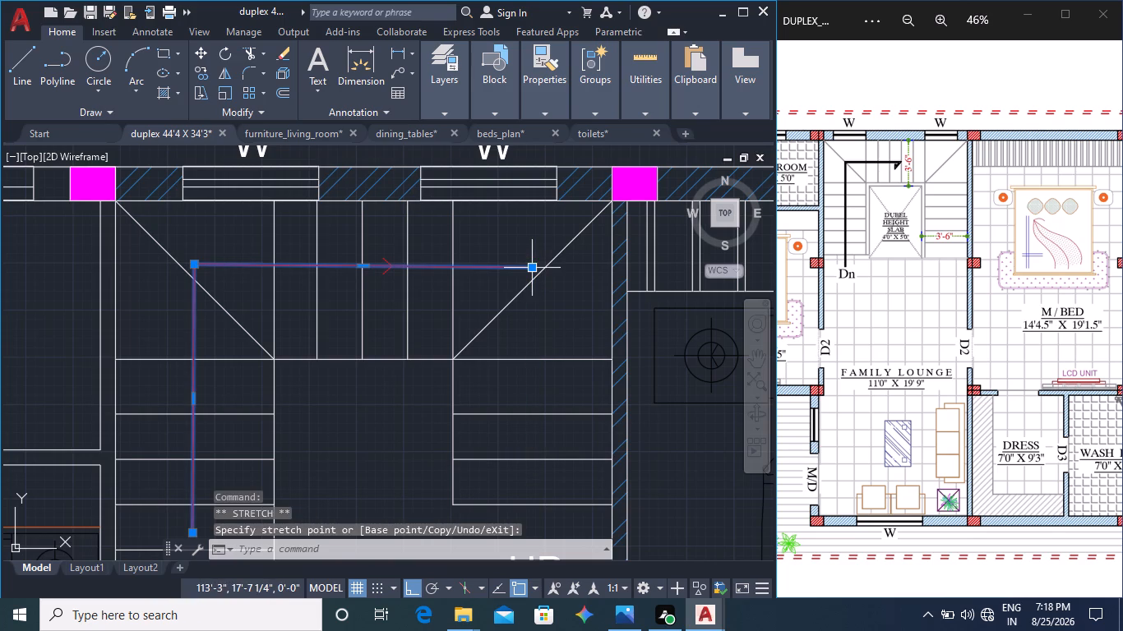
pyautogui.click(534, 268)
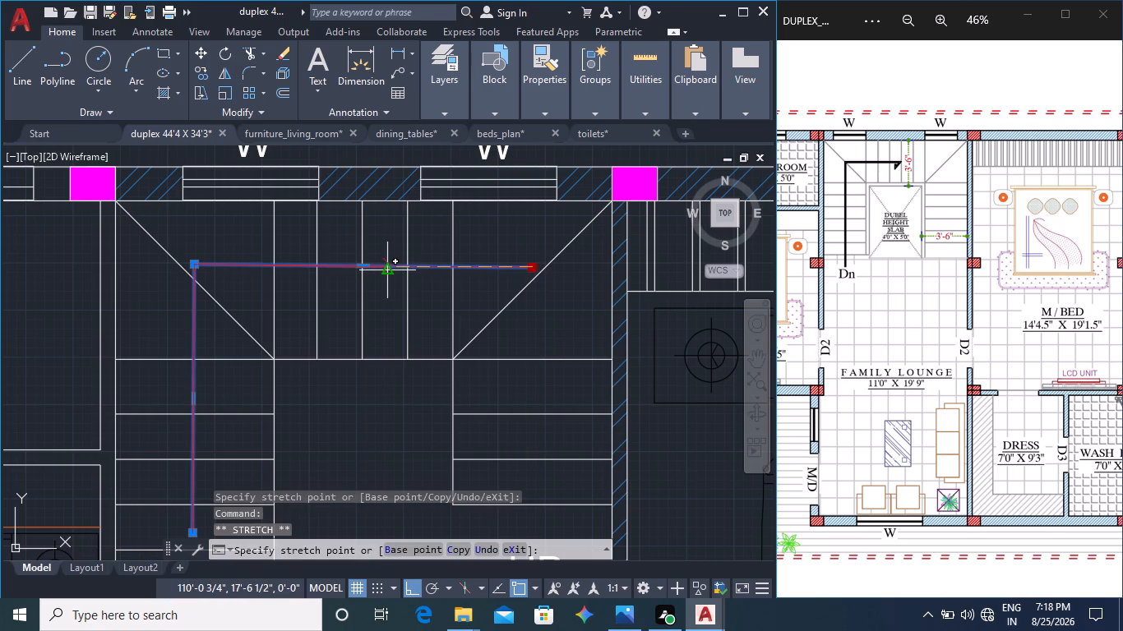
pyautogui.scroll(4, 390, 267)
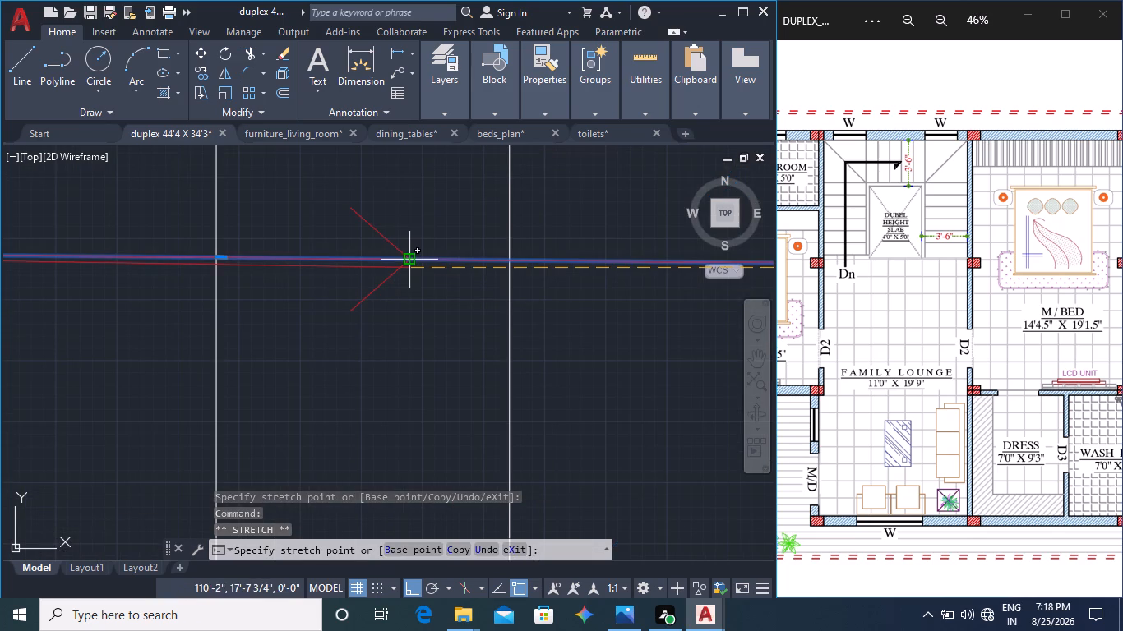
pyautogui.click(405, 261)
pyautogui.scroll(2, 425, 263)
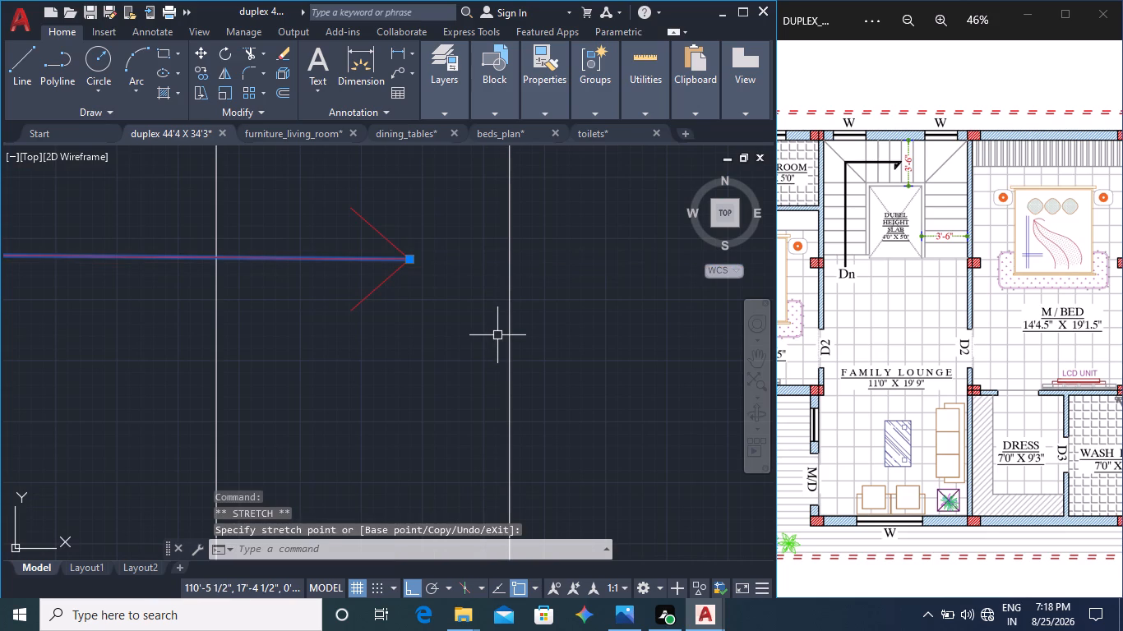
pyautogui.press('Escape')
# Move the UP label onto the western stair flight, just below the start of the red direction line.
pyautogui.scroll(-5, 457, 283)
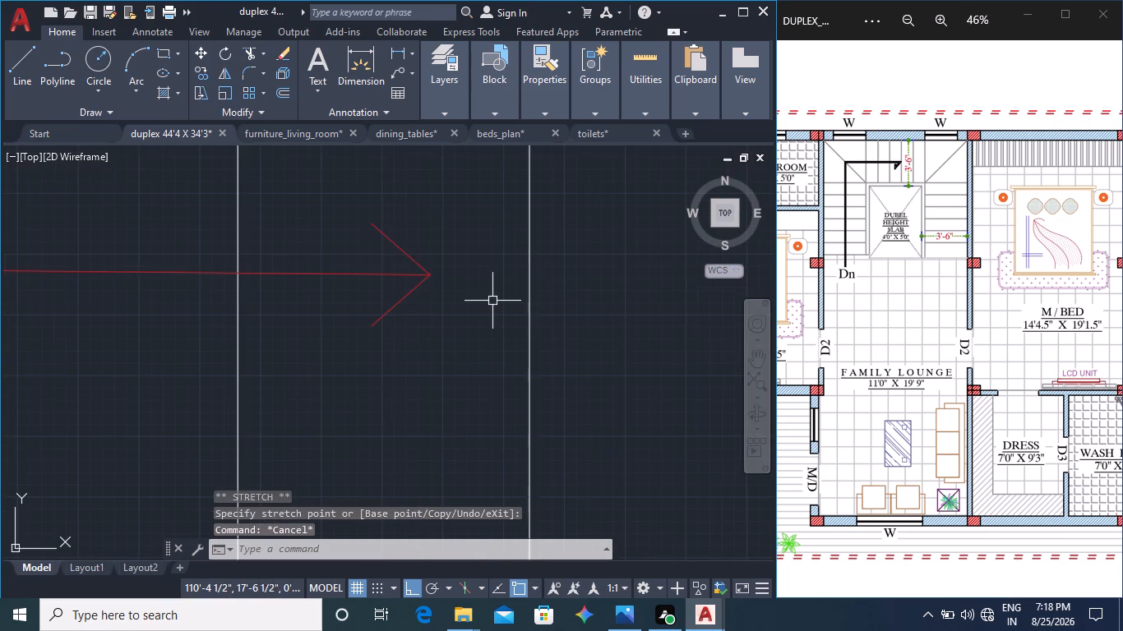
pyautogui.scroll(-1, 548, 356)
pyautogui.moveTo(525, 408); pyautogui.dragTo(581, 286, button='middle')
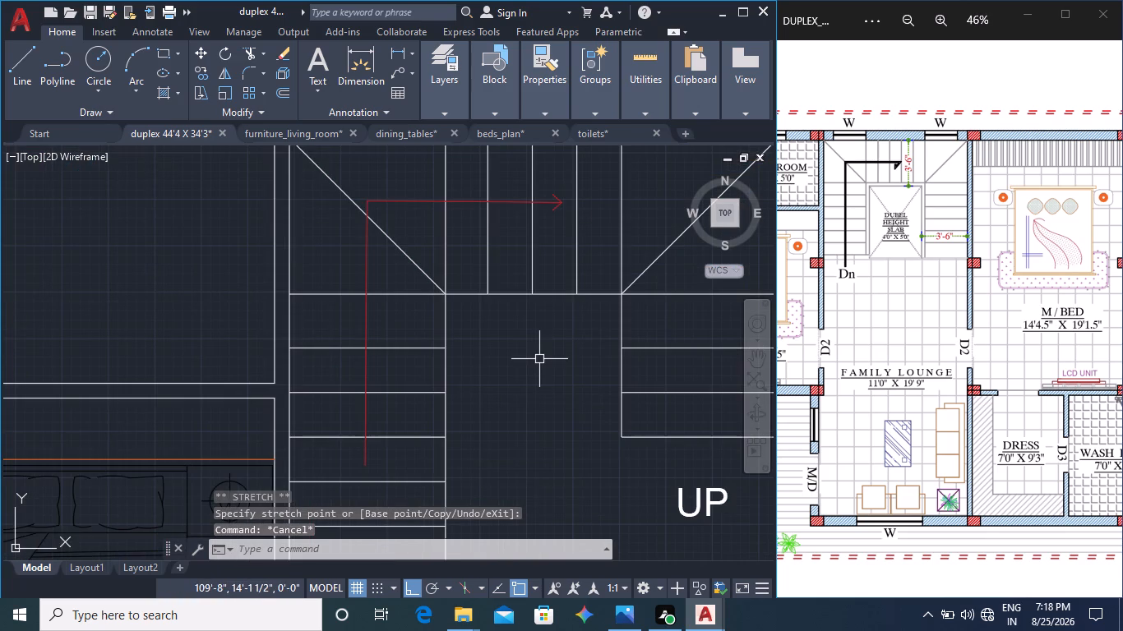
pyautogui.click(717, 508)
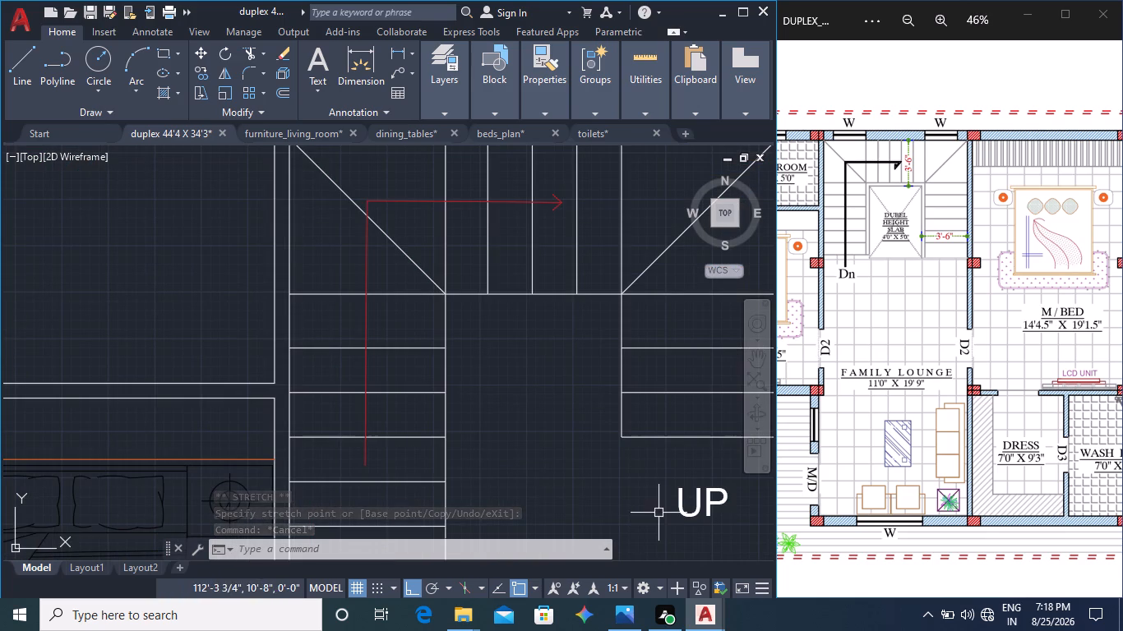
pyautogui.click(679, 518)
pyautogui.moveTo(557, 488); pyautogui.dragTo(677, 341, button='middle')
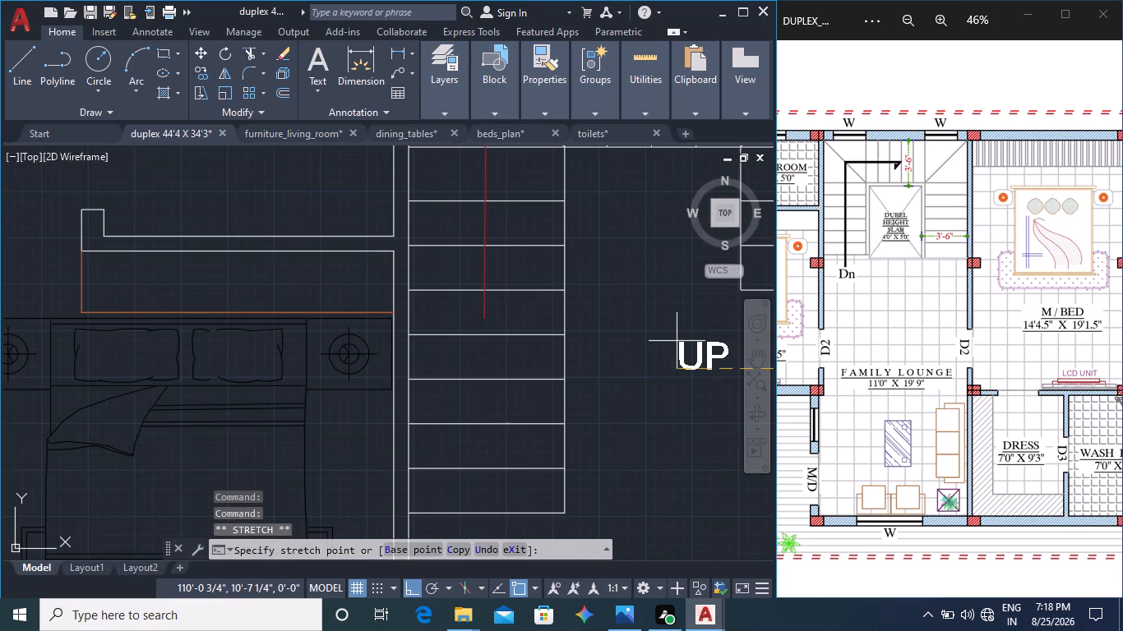
pyautogui.click(460, 348)
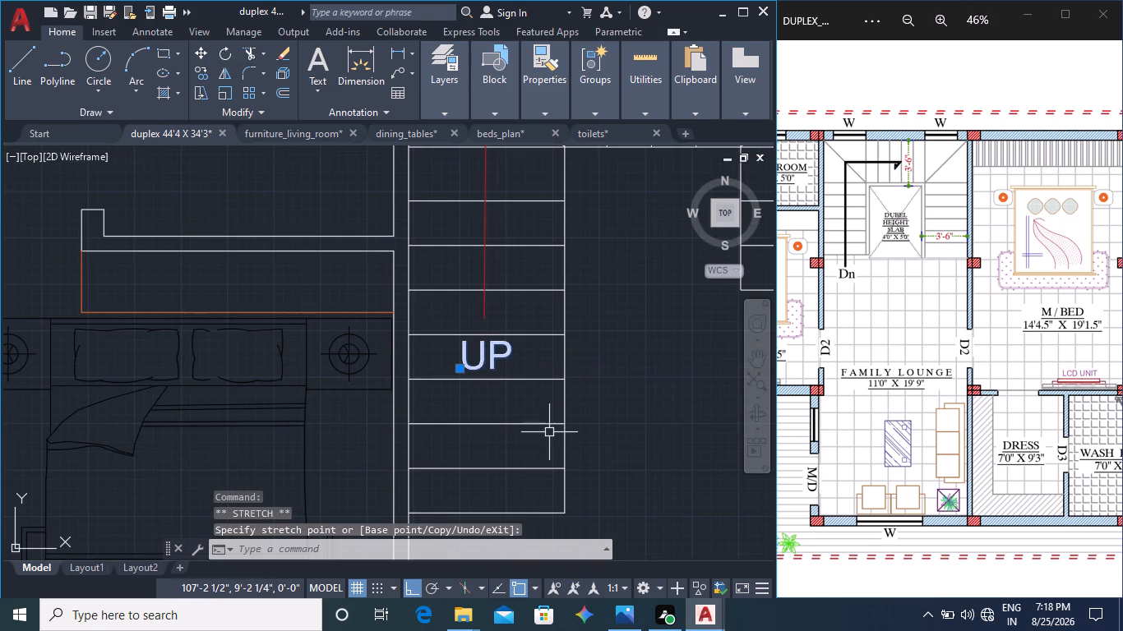
pyautogui.press('Escape')
pyautogui.press('Escape')
# Draw a horizontal line closing the stairwell opening, from the eastern flight's lower inner corner to the western flight's edge.
pyautogui.scroll(-3, 582, 460)
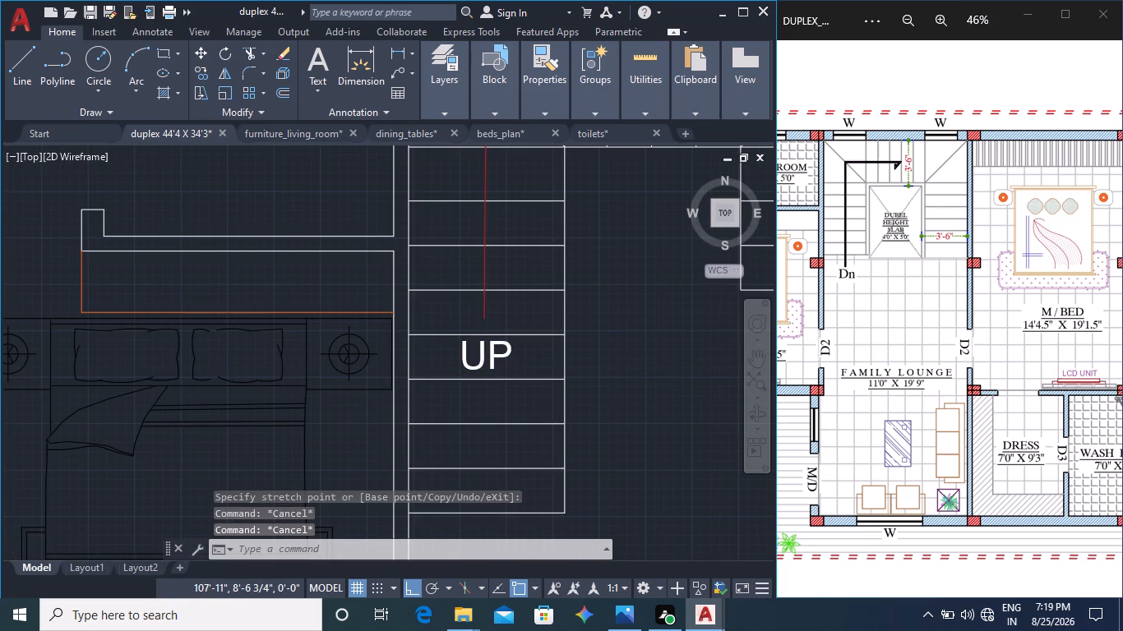
pyautogui.moveTo(617, 498); pyautogui.dragTo(587, 408, button='middle')
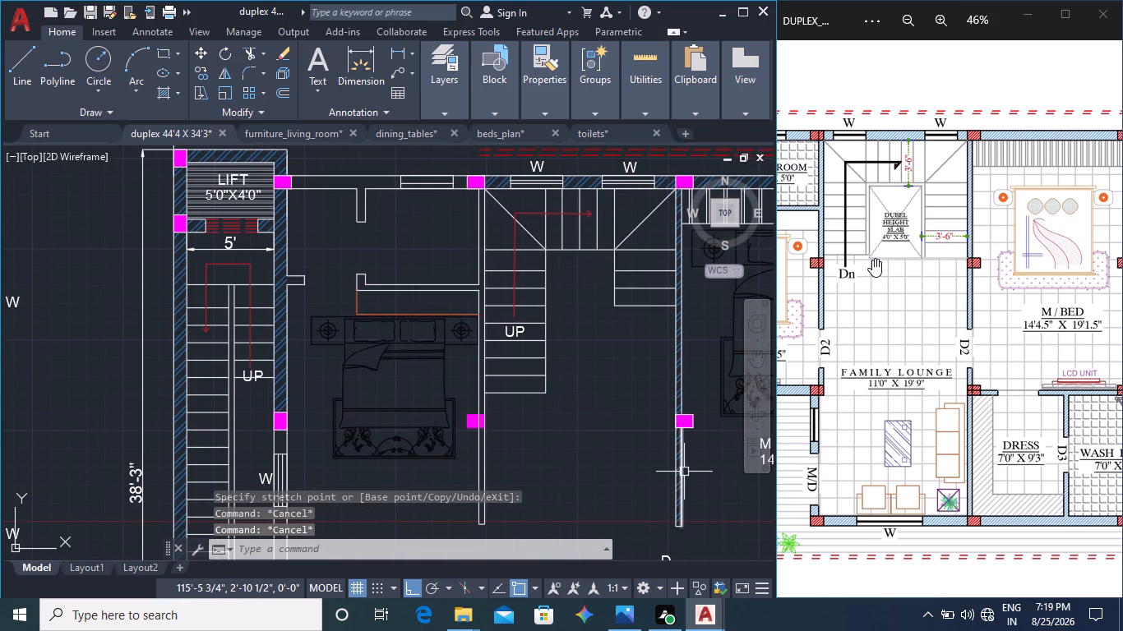
pyautogui.scroll(4, 900, 223)
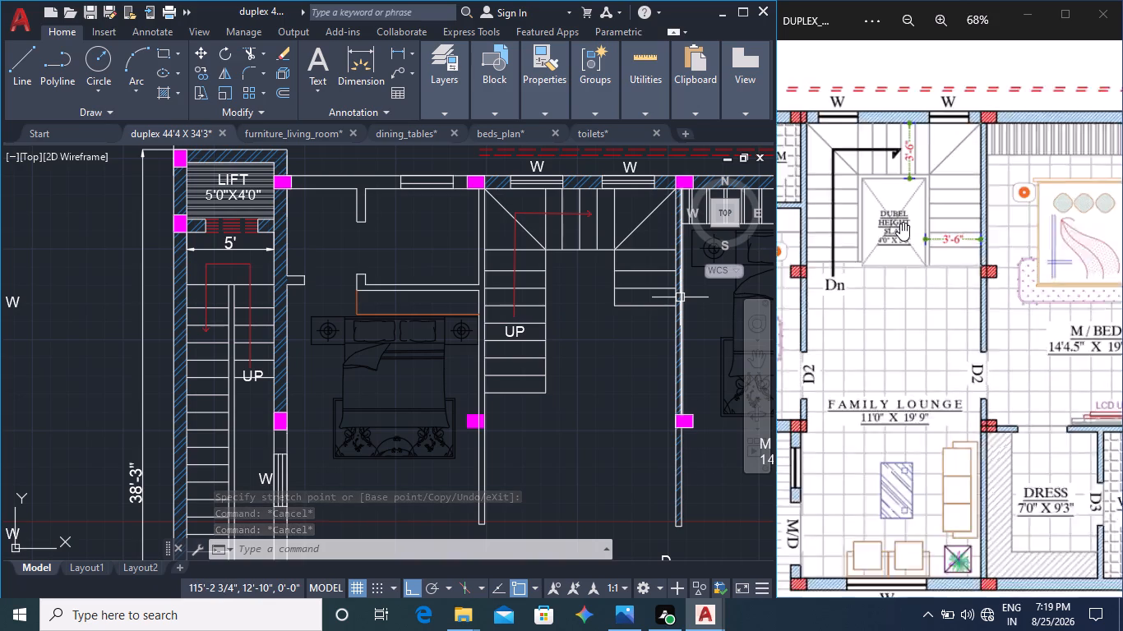
pyautogui.scroll(5, 900, 223)
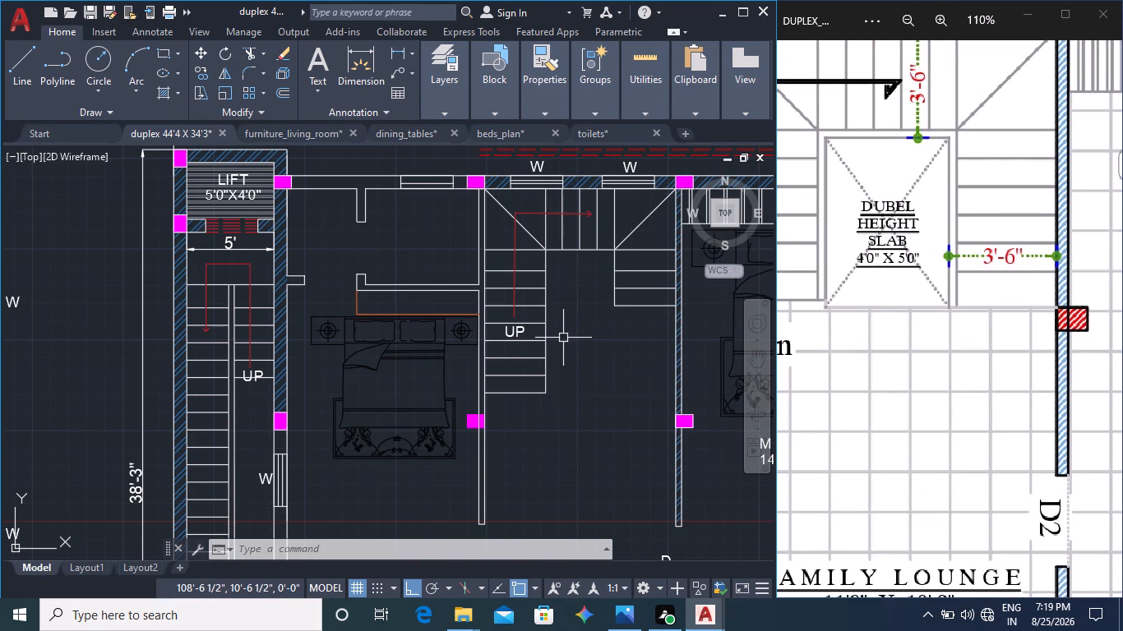
pyautogui.moveTo(594, 322); pyautogui.dragTo(557, 349, button='middle')
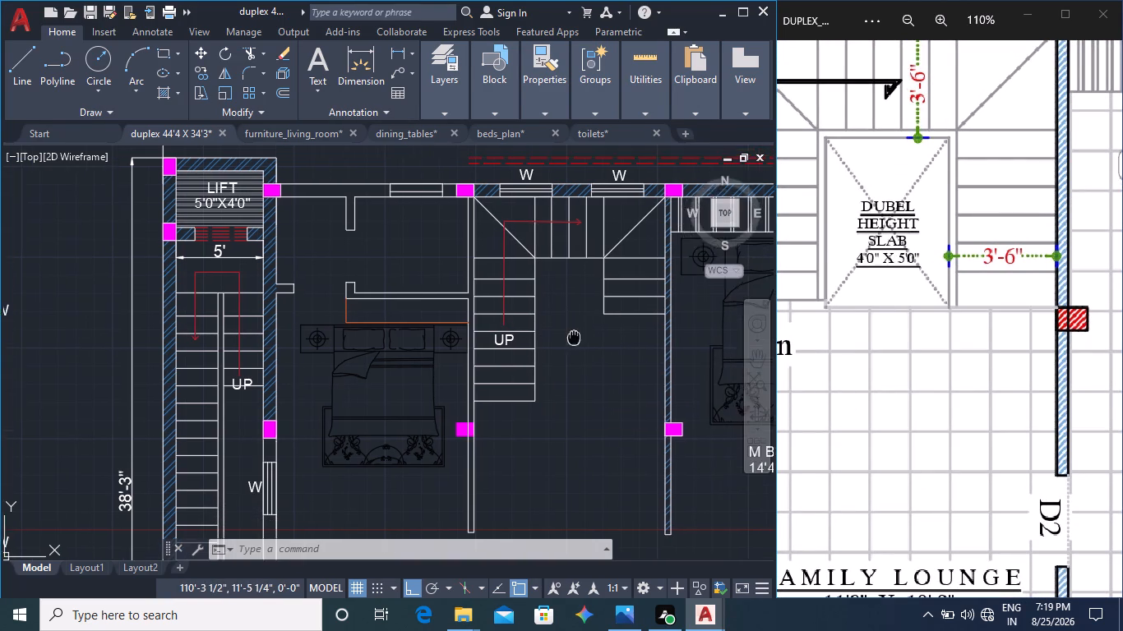
pyautogui.moveTo(557, 349); pyautogui.dragTo(523, 378, button='middle')
pyautogui.scroll(2, 524, 385)
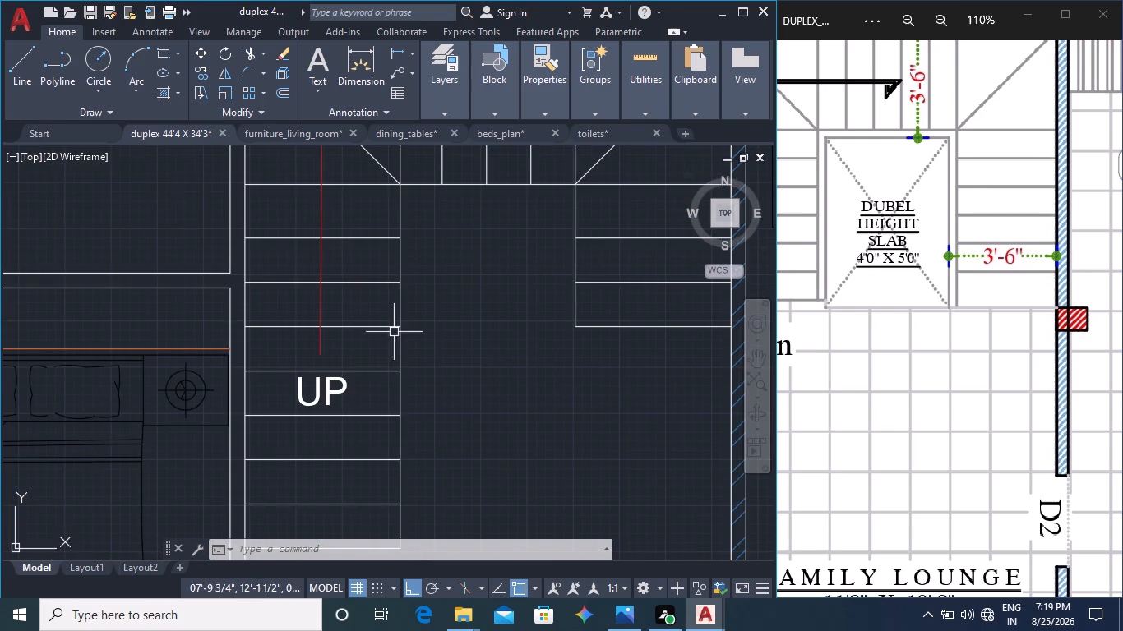
pyautogui.click(18, 60)
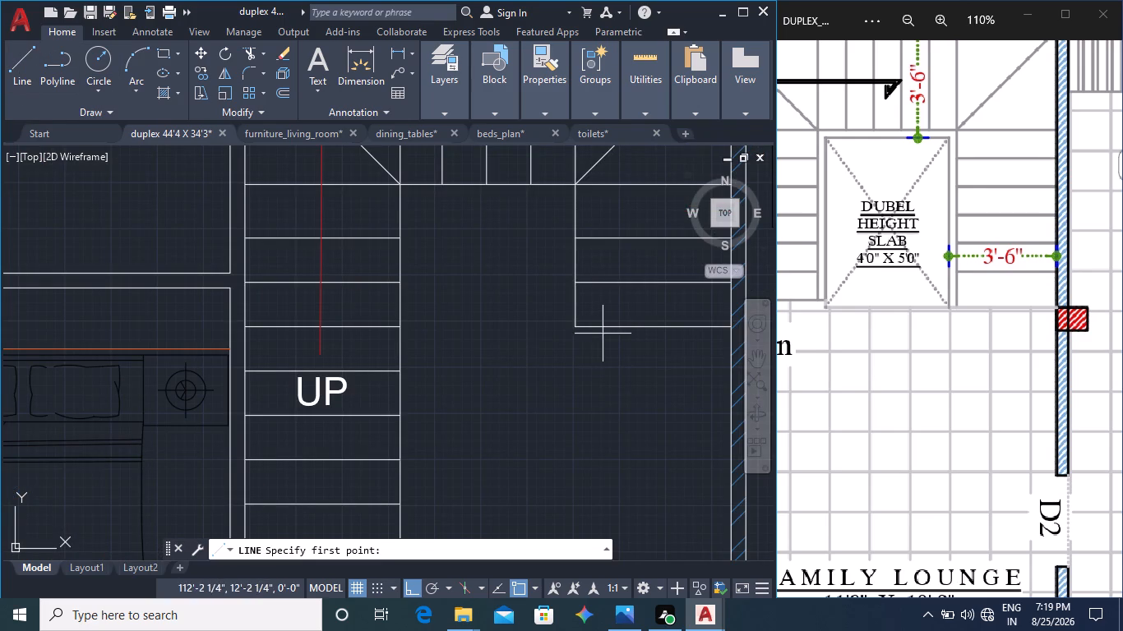
pyautogui.click(571, 325)
pyautogui.click(395, 320)
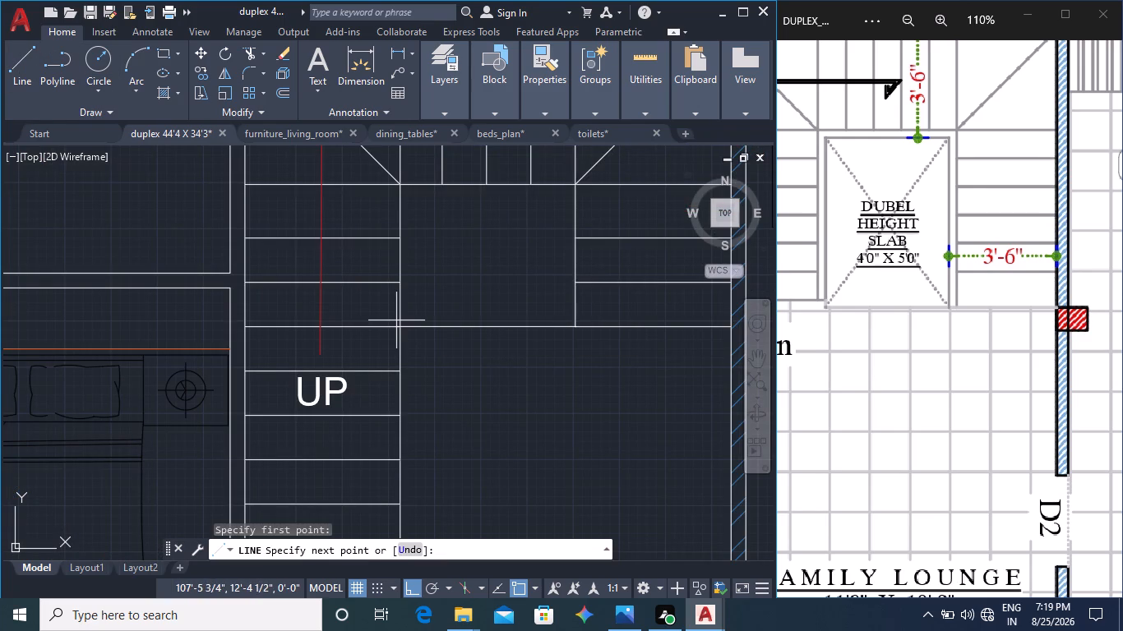
pyautogui.press('Escape')
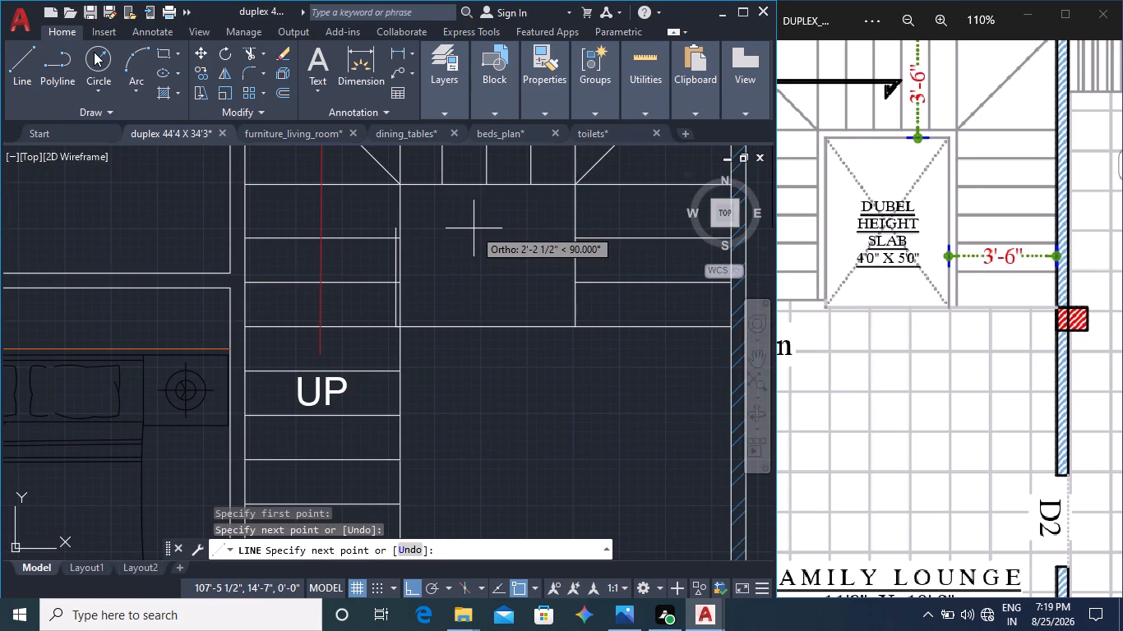
# Draw two diagonal lines crossing the rectangular stairwell opening, each joining opposite corners.
pyautogui.click(21, 60)
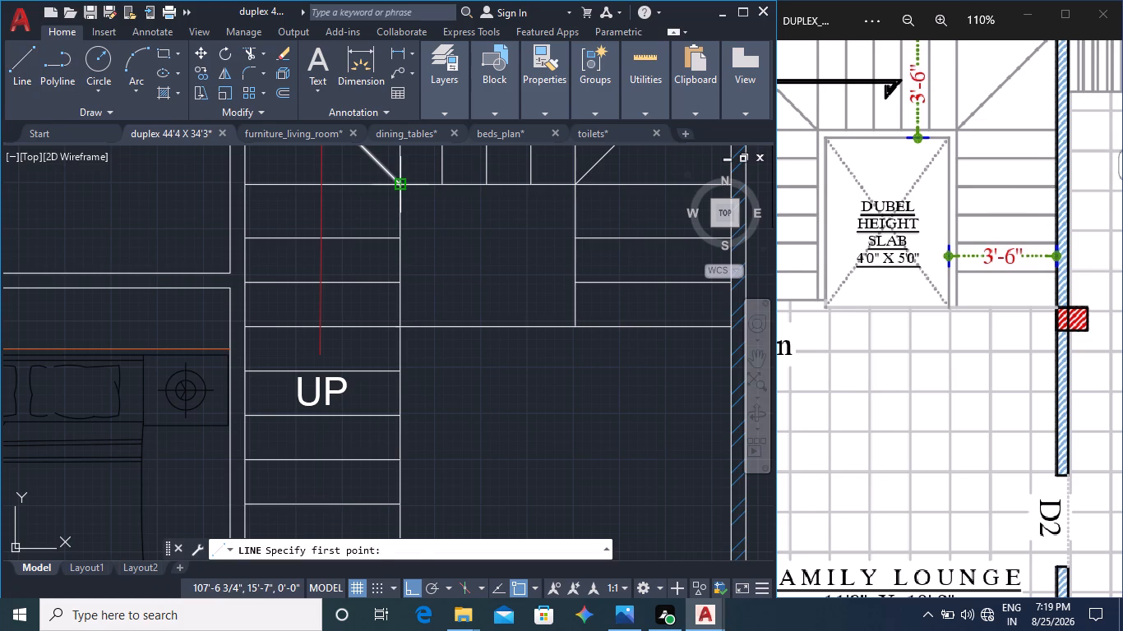
pyautogui.click(402, 183)
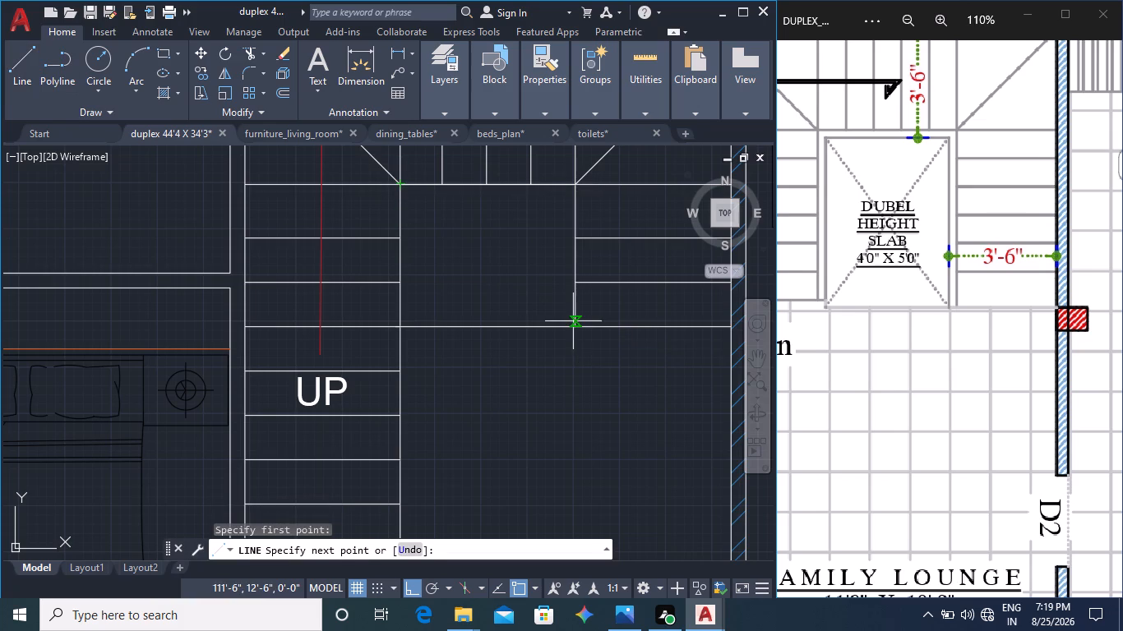
pyautogui.click(573, 325)
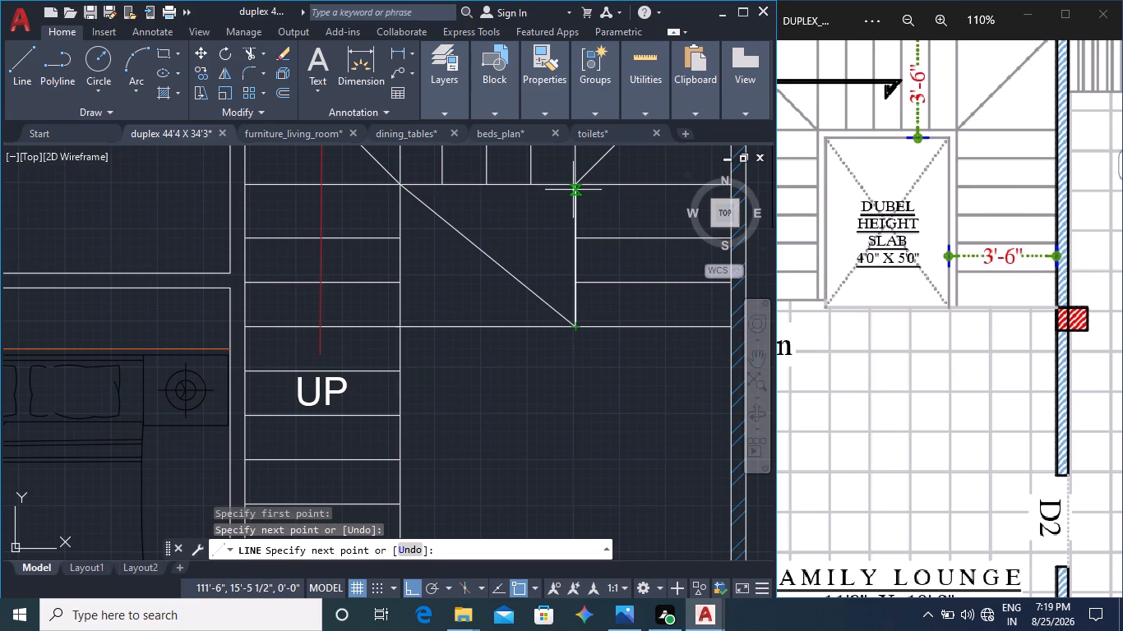
pyautogui.click(573, 184)
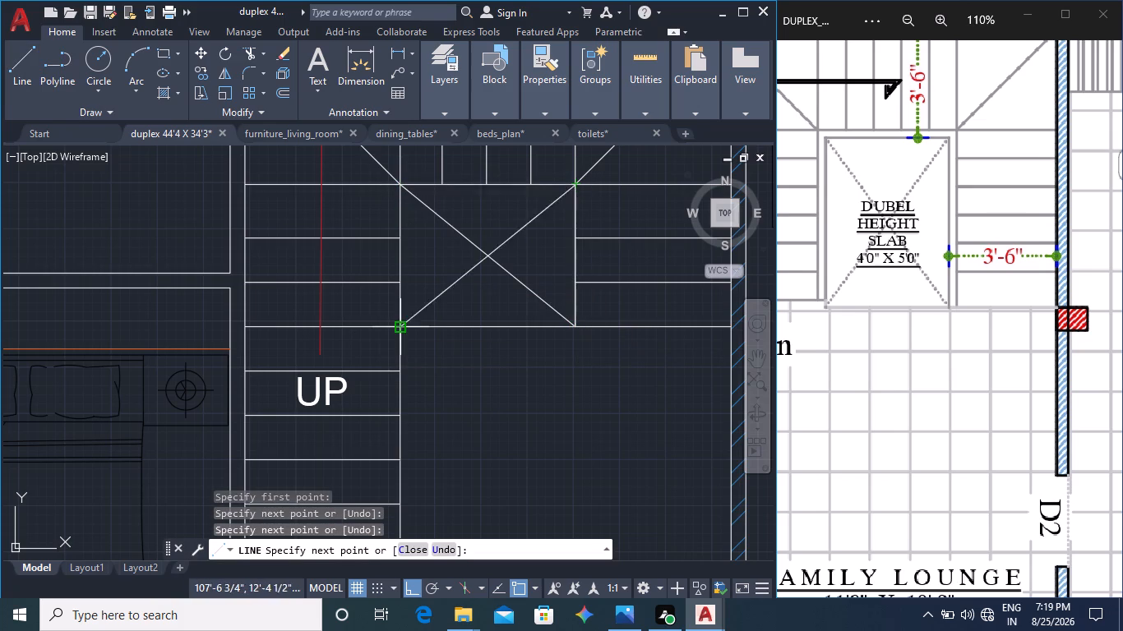
pyautogui.click(402, 325)
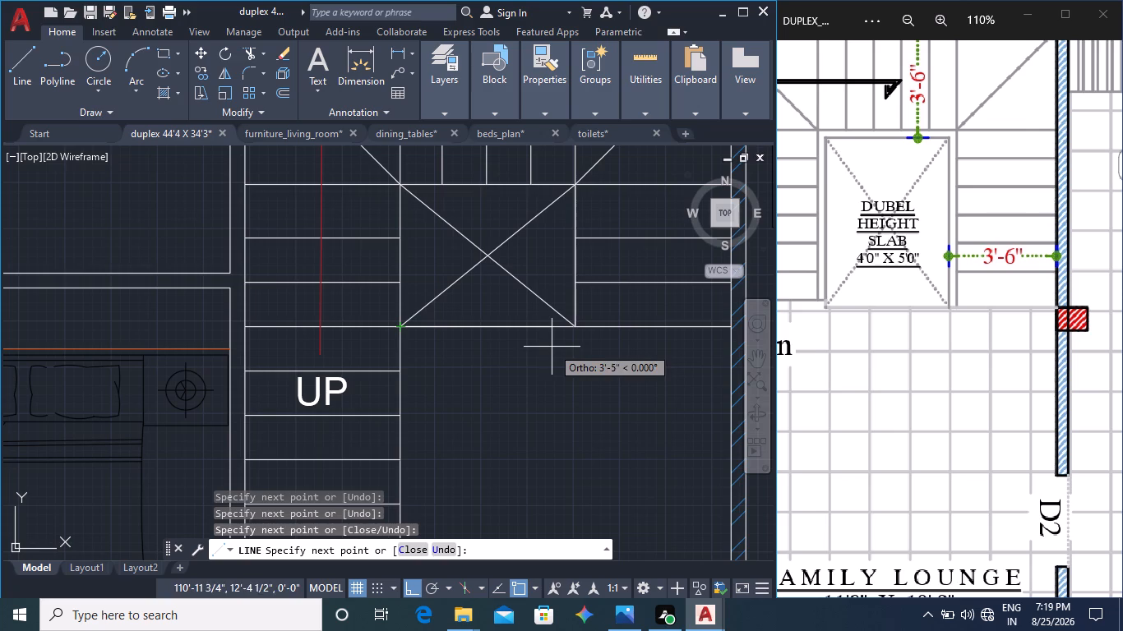
pyautogui.press('Escape')
# Change the linetype of both stairwell diagonals to the dashed ACAD_ISO02W100.
pyautogui.click(506, 243)
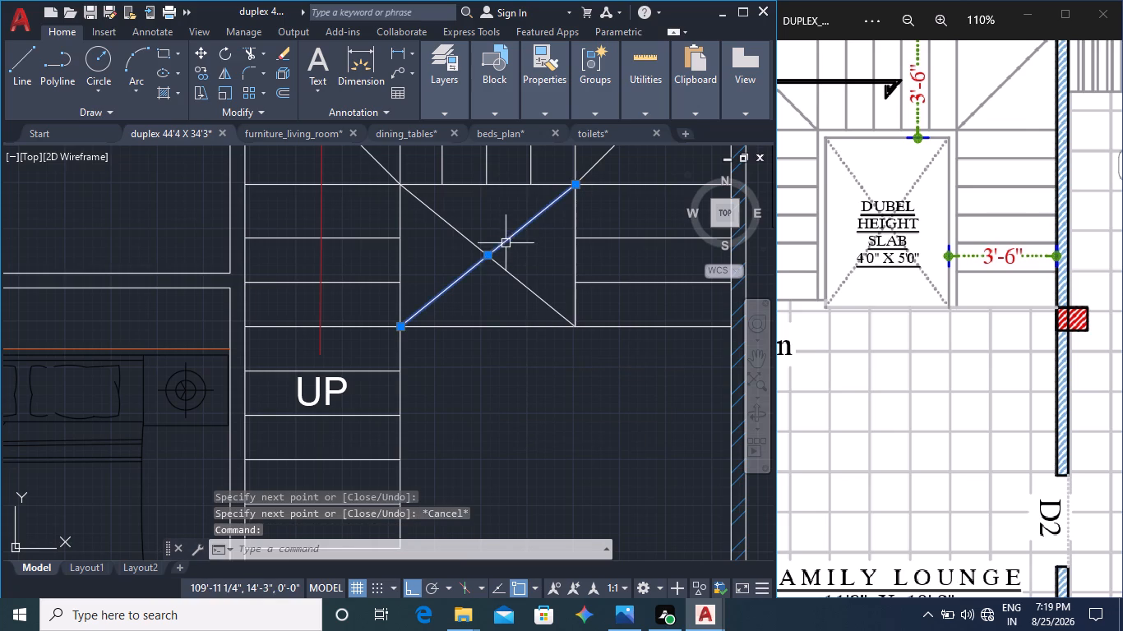
pyautogui.click(511, 274)
pyautogui.click(561, 95)
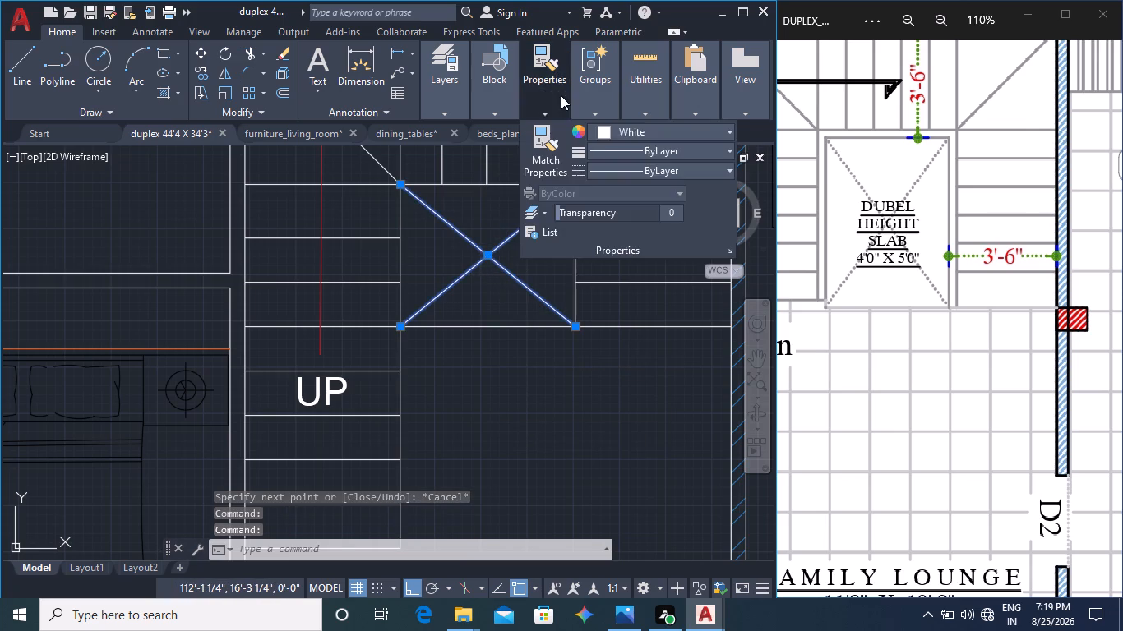
pyautogui.click(556, 99)
pyautogui.click(626, 168)
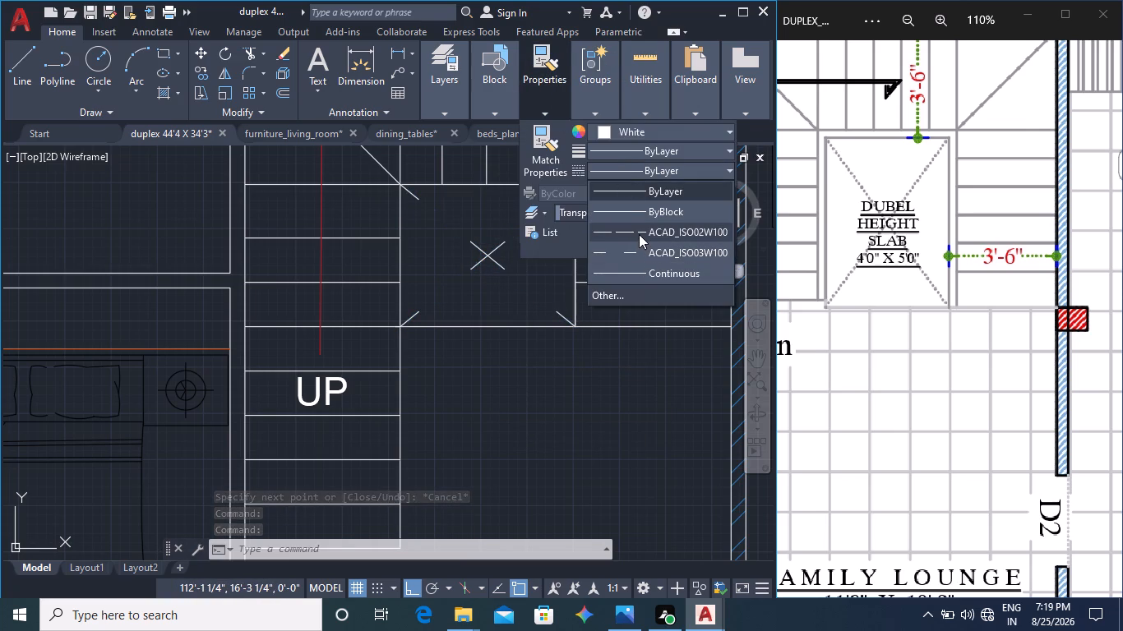
pyautogui.click(639, 233)
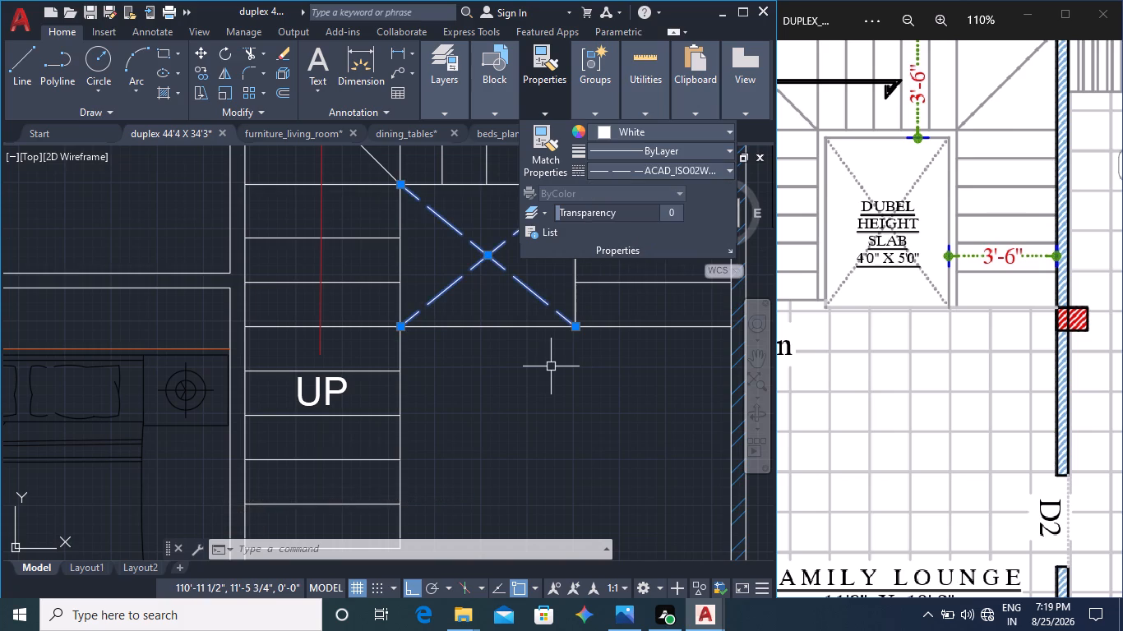
pyautogui.press('Escape')
pyautogui.press('Escape')
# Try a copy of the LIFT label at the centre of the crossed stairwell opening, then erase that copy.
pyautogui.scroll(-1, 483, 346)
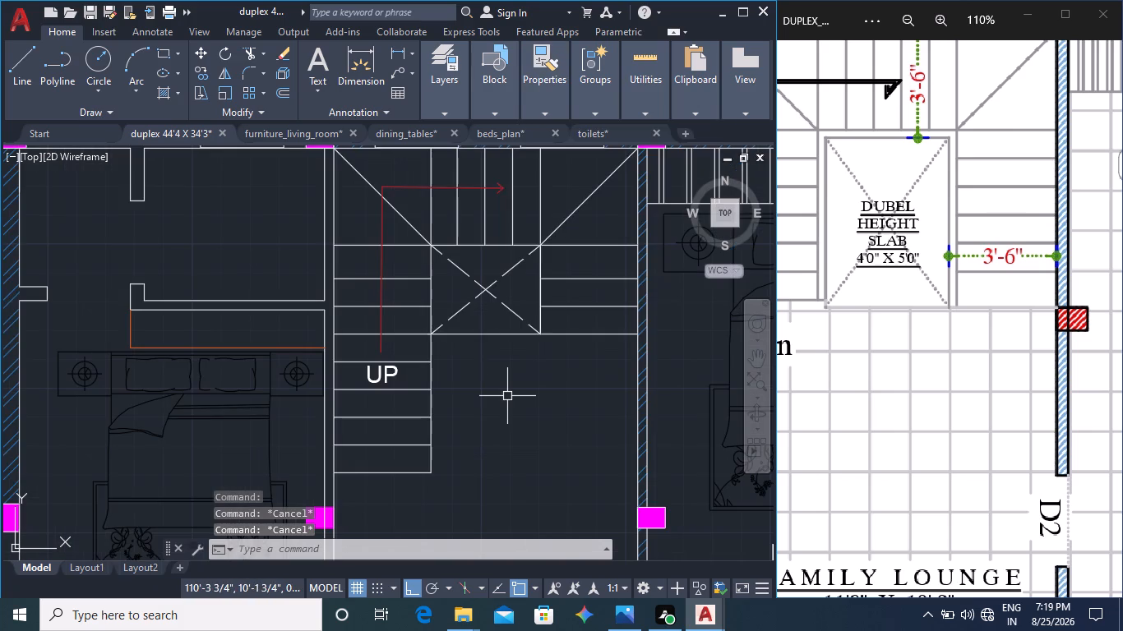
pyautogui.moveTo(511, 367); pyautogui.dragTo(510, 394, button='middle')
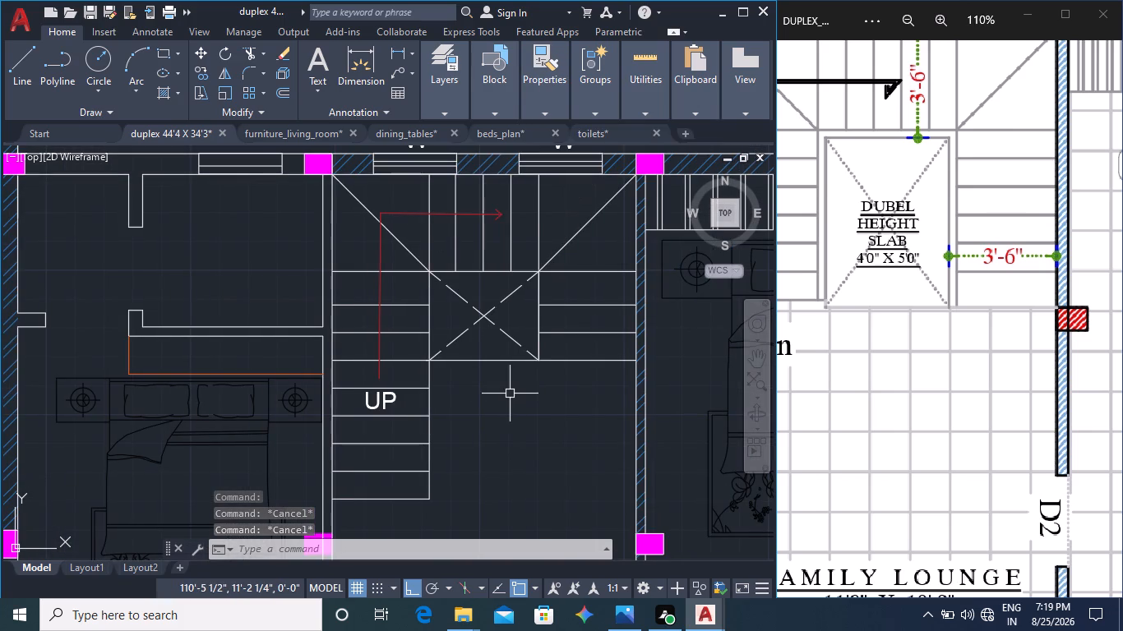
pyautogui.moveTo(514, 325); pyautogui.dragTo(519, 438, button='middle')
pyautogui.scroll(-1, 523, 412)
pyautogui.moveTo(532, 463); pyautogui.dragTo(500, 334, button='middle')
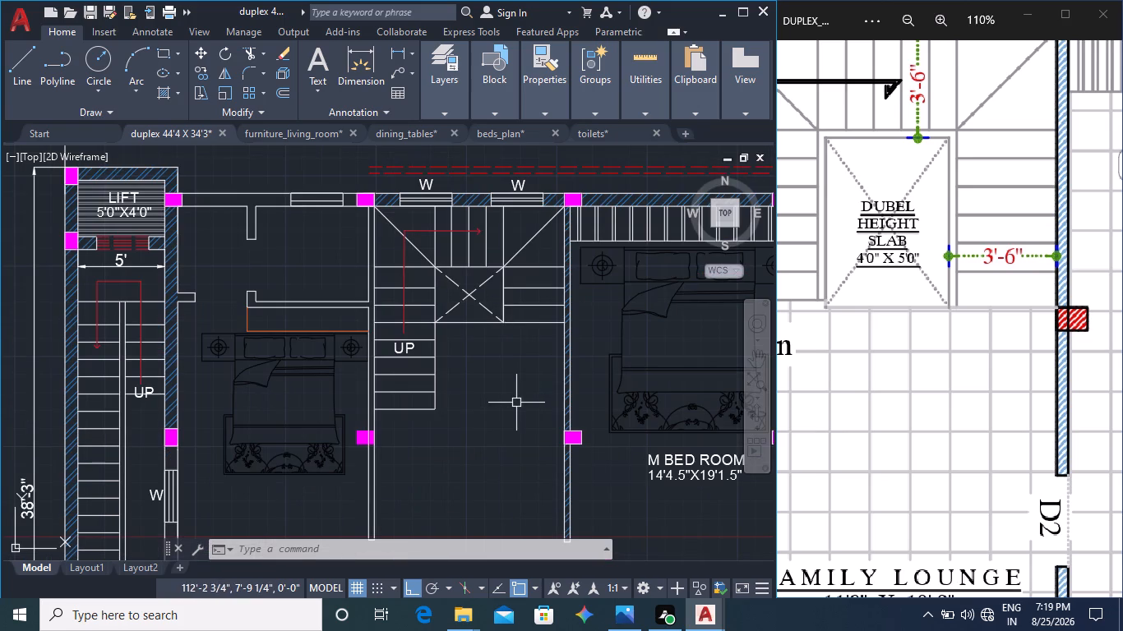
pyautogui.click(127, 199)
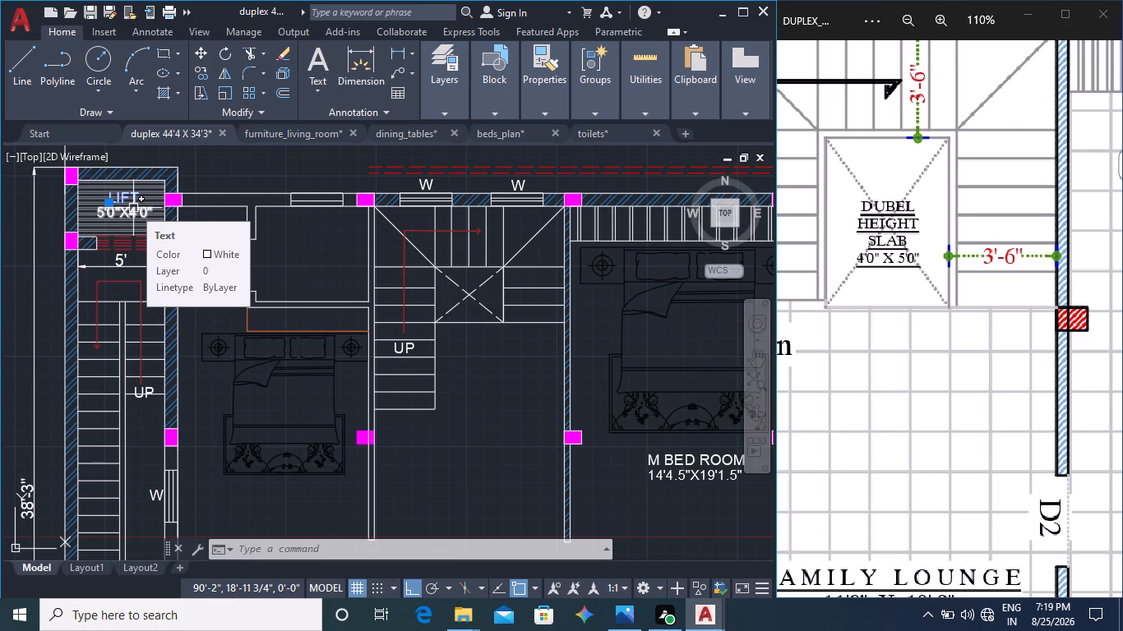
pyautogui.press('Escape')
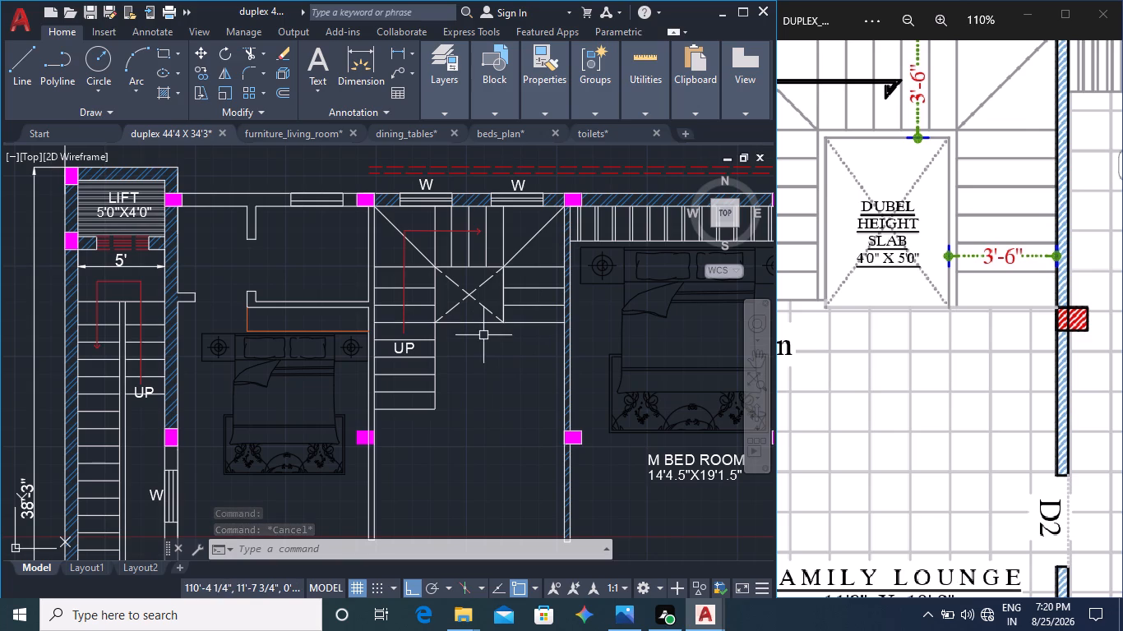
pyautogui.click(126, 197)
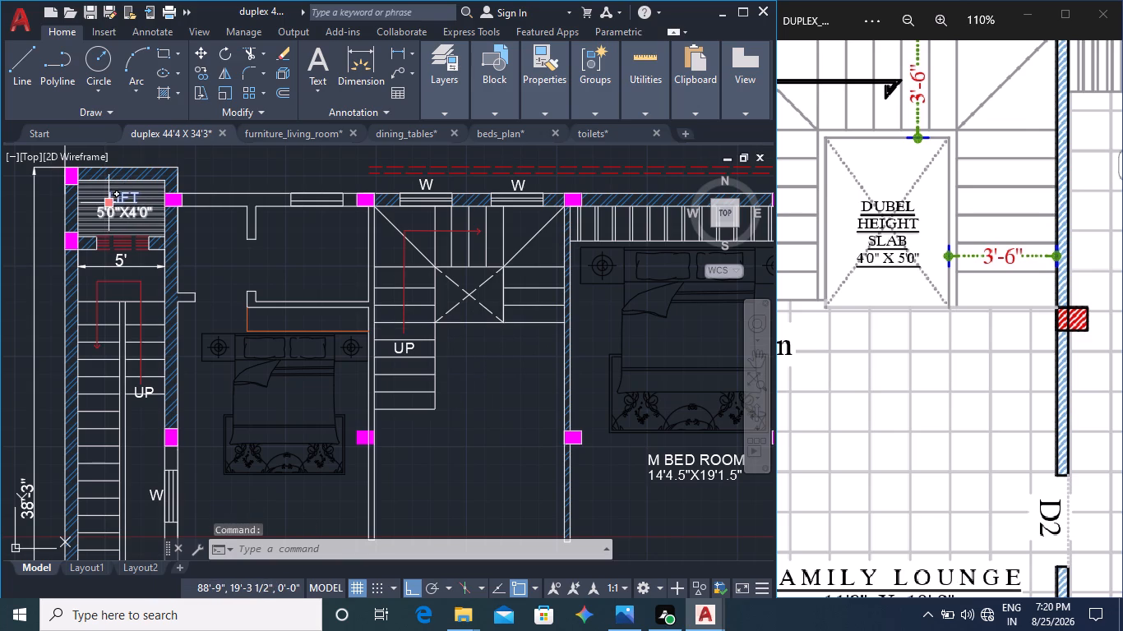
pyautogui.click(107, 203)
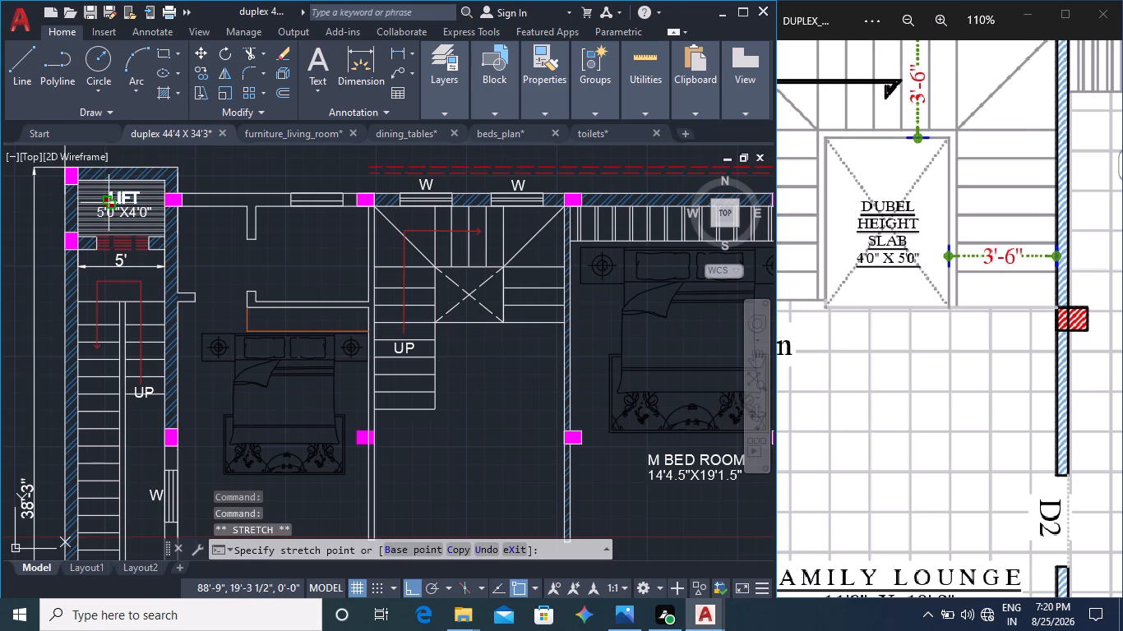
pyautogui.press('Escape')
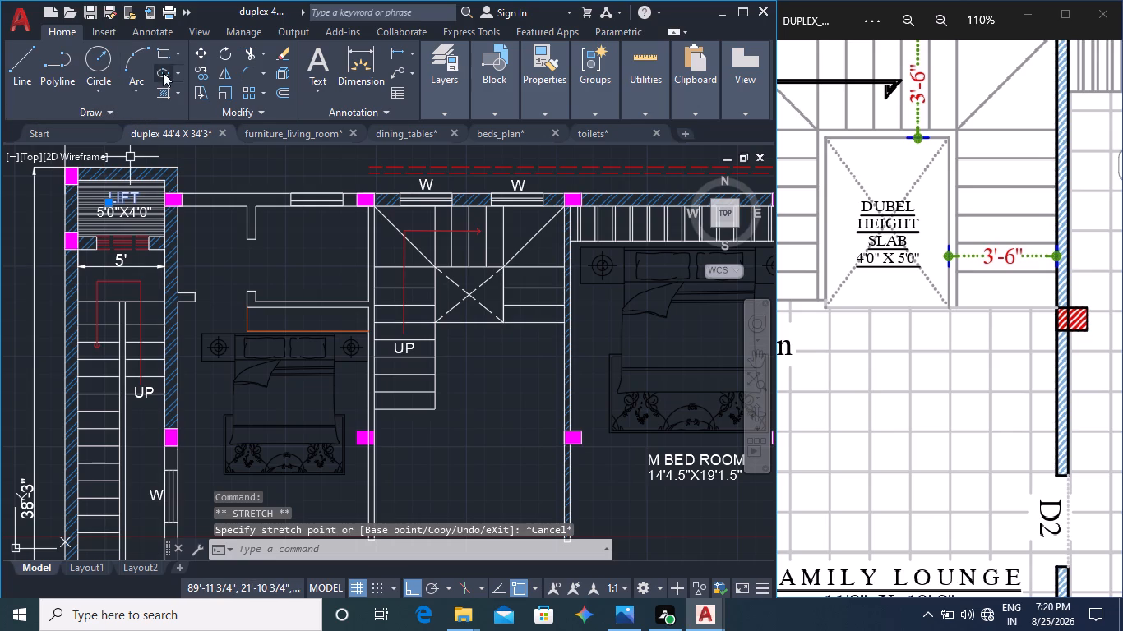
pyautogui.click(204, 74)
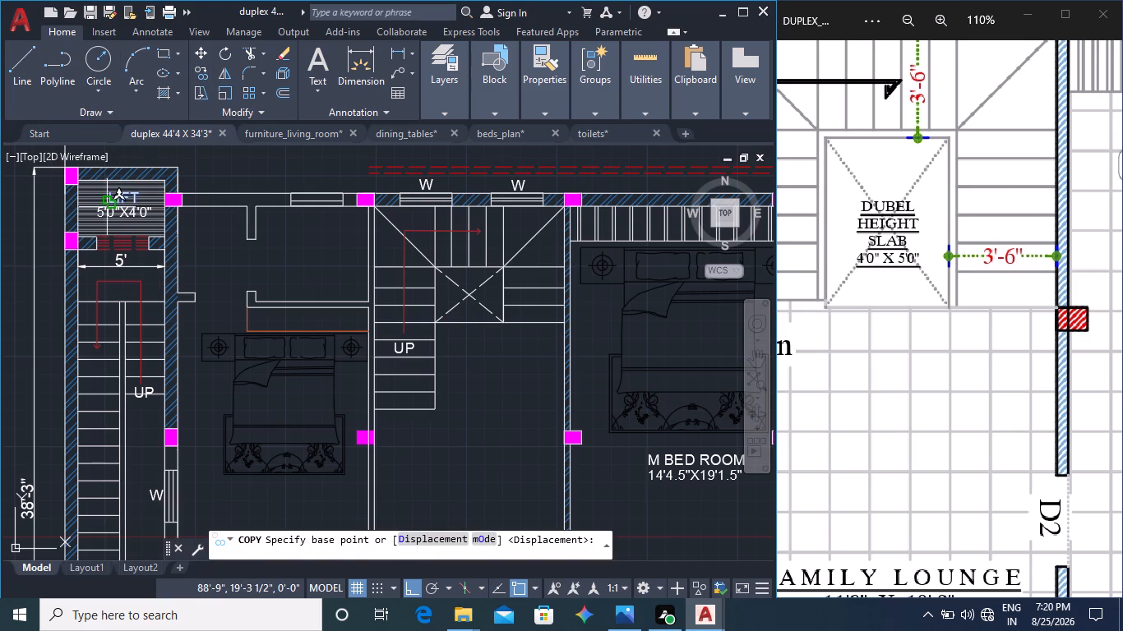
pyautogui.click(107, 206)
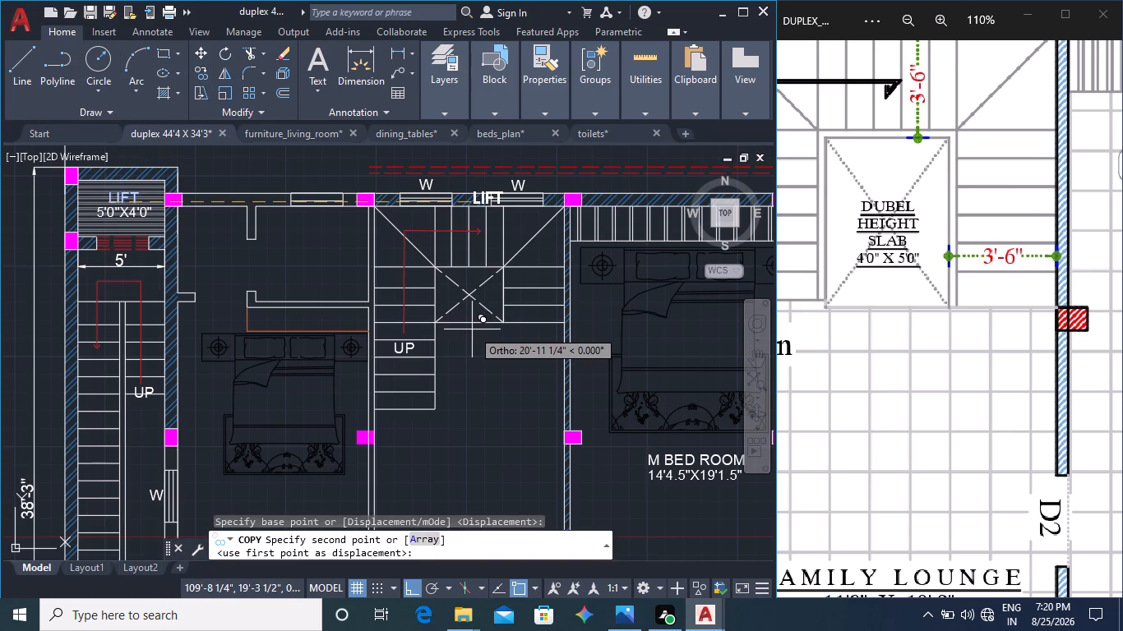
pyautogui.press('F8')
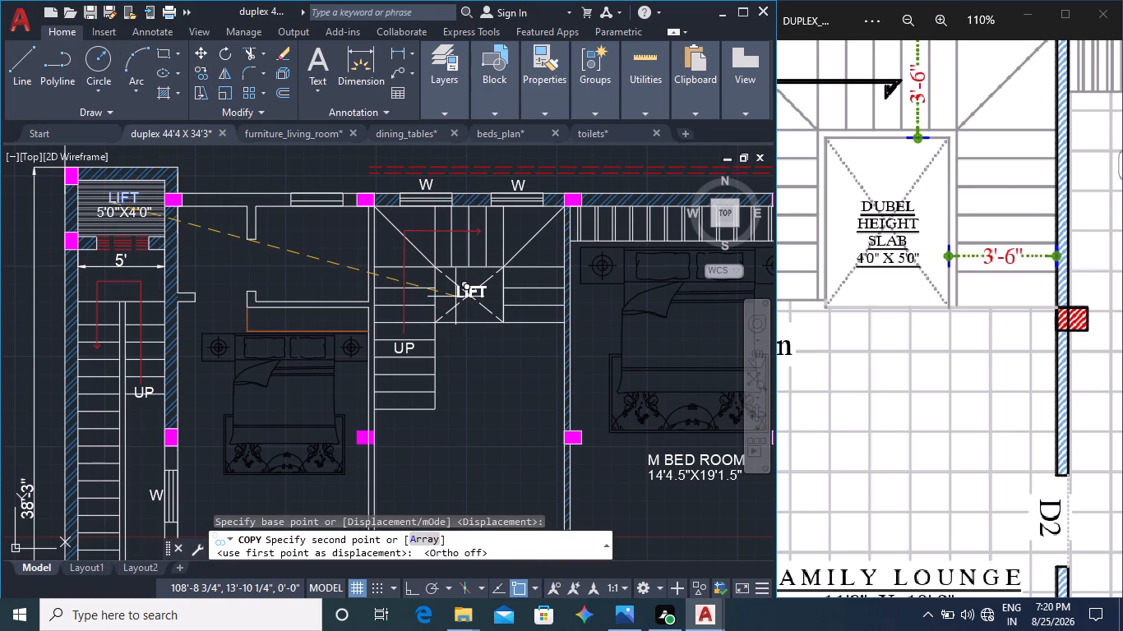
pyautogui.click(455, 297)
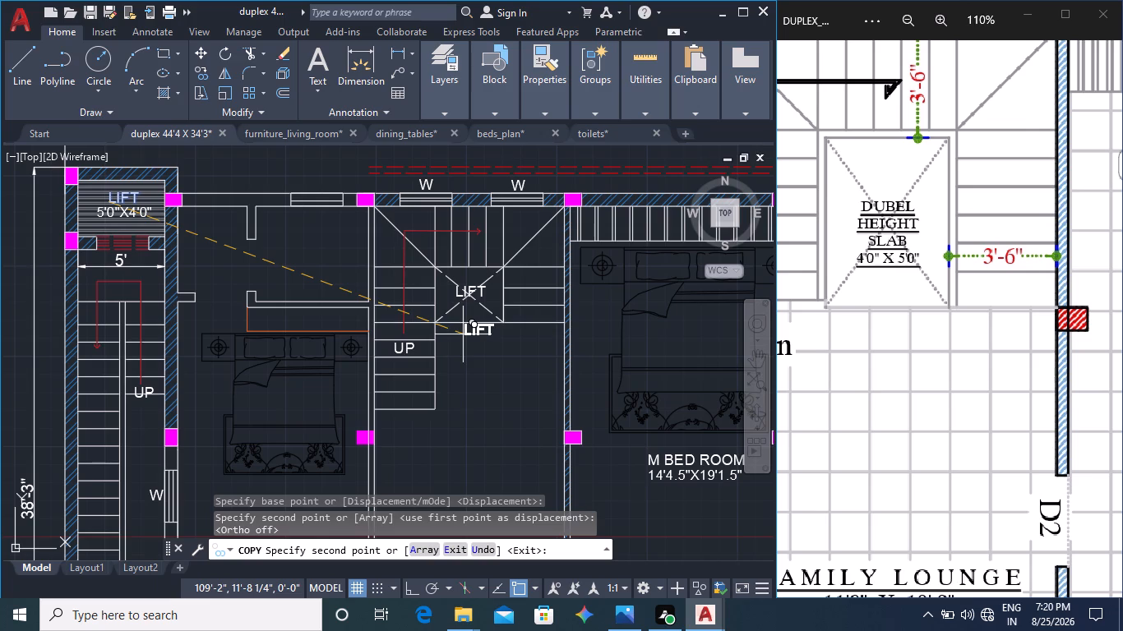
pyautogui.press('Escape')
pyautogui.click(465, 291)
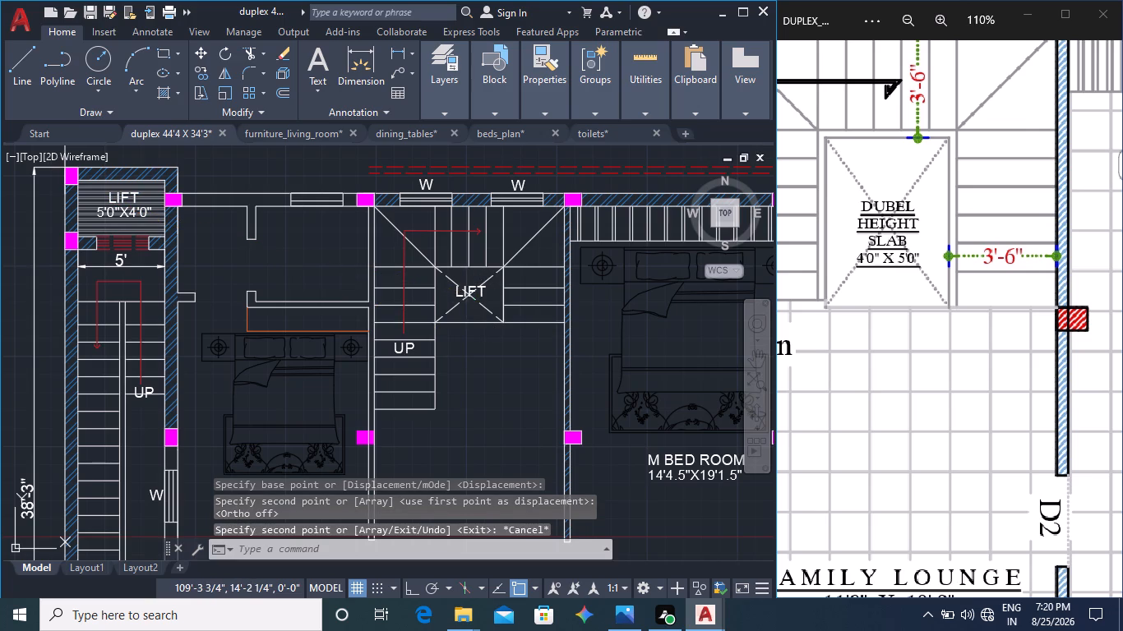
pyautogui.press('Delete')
# Copy the dressing room's two-line DRESS 7'0"X9'3" label into the middle bedroom, between the bed and the TV unit, following the reference plan.
pyautogui.scroll(-5, 936, 354)
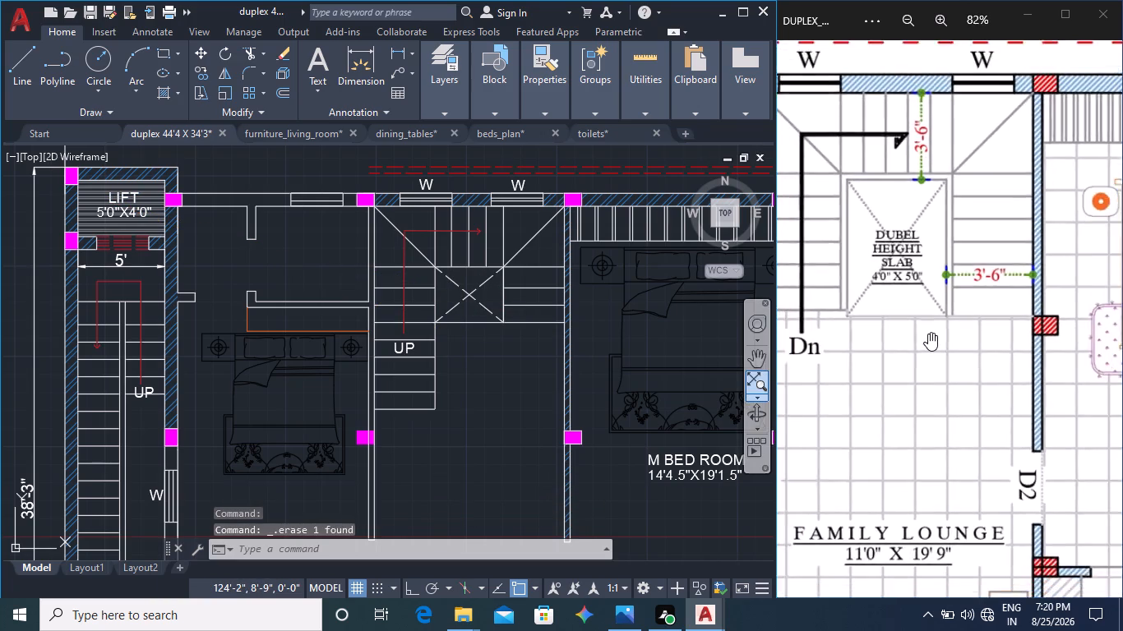
pyautogui.scroll(-7, 928, 333)
pyautogui.moveTo(870, 309); pyautogui.dragTo(955, 311, button='middle')
pyautogui.moveTo(876, 297); pyautogui.dragTo(922, 297, button='middle')
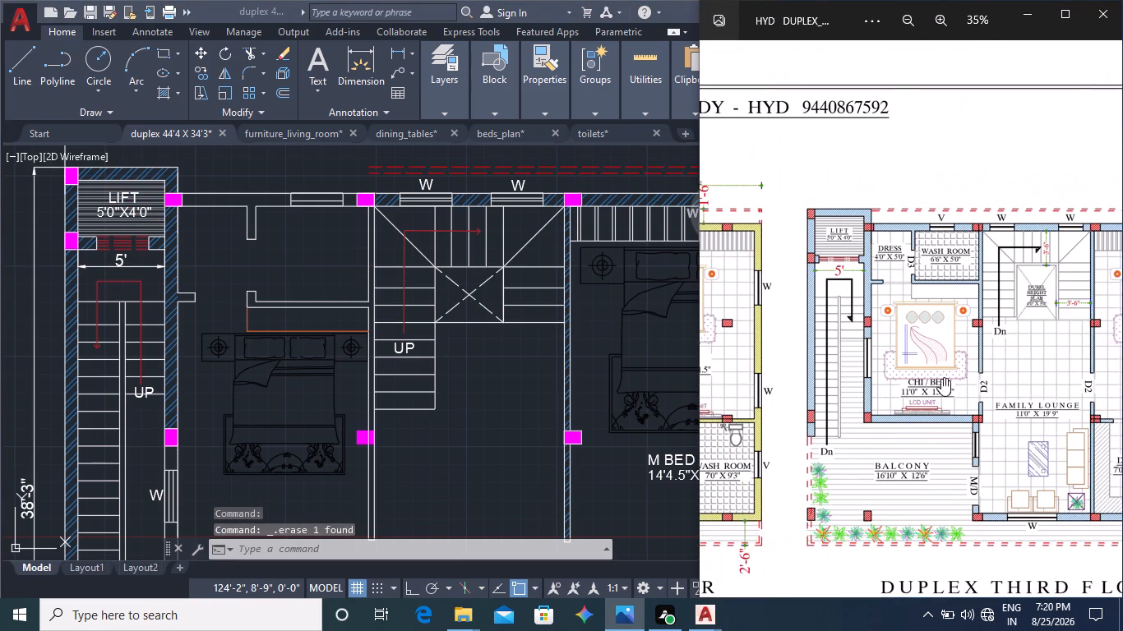
pyautogui.scroll(2, 942, 381)
pyautogui.middleClick(462, 432)
pyautogui.moveTo(477, 465); pyautogui.dragTo(485, 387, button='middle')
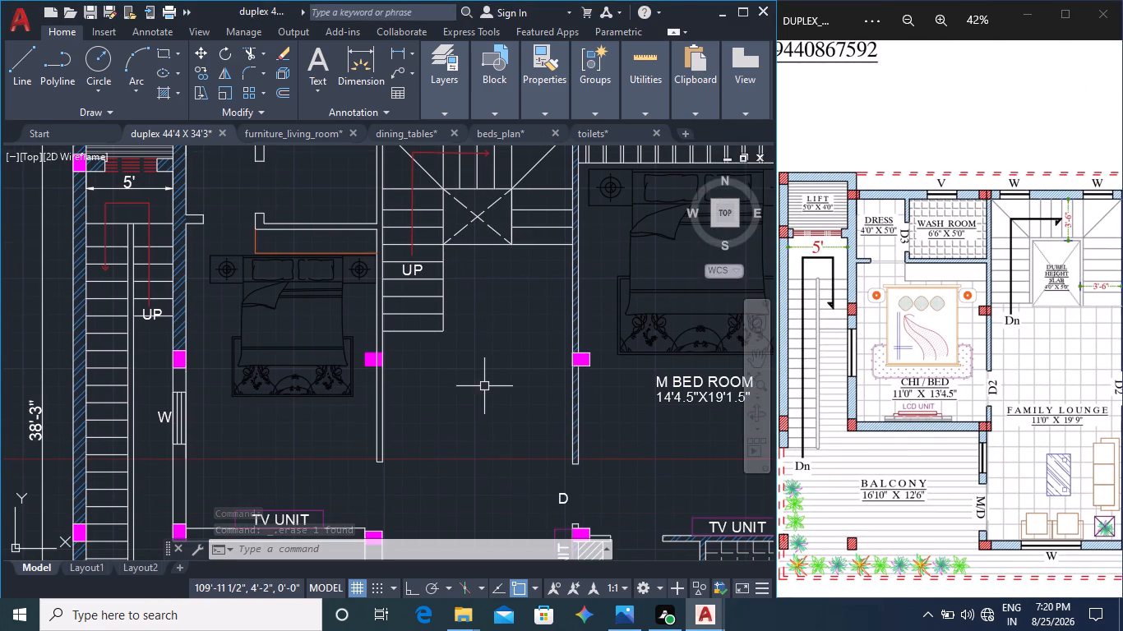
pyautogui.moveTo(479, 410); pyautogui.dragTo(488, 333, button='middle')
pyautogui.scroll(-2, 481, 358)
pyautogui.scroll(2, 371, 369)
pyautogui.scroll(-1, 440, 415)
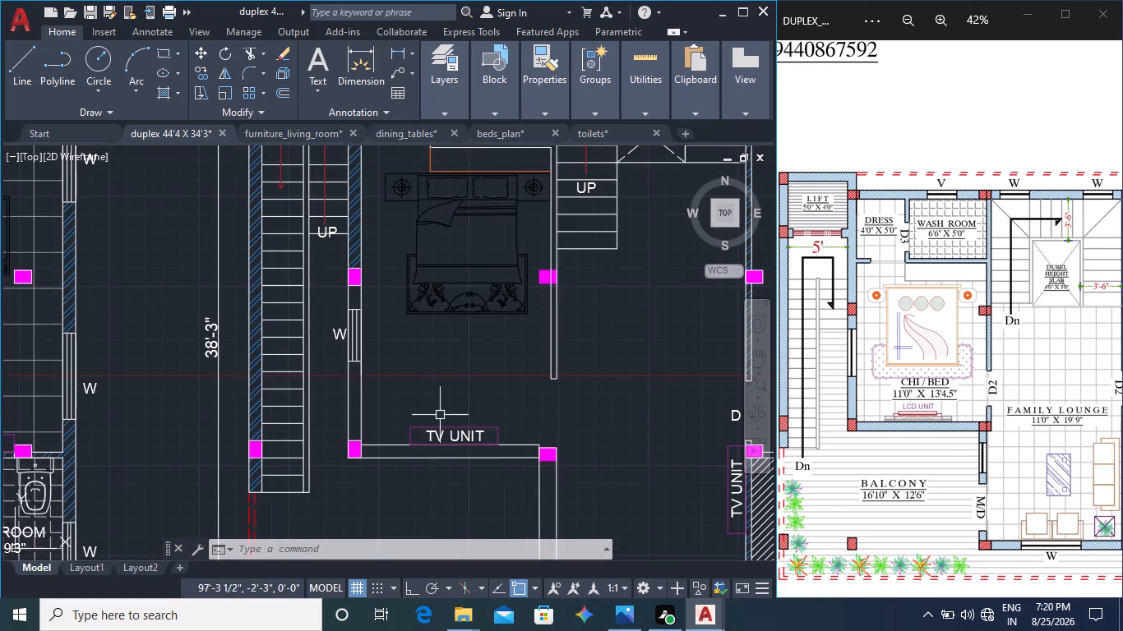
pyautogui.middleClick(574, 426)
pyautogui.moveTo(568, 431); pyautogui.dragTo(528, 408, button='middle')
pyautogui.click(639, 461)
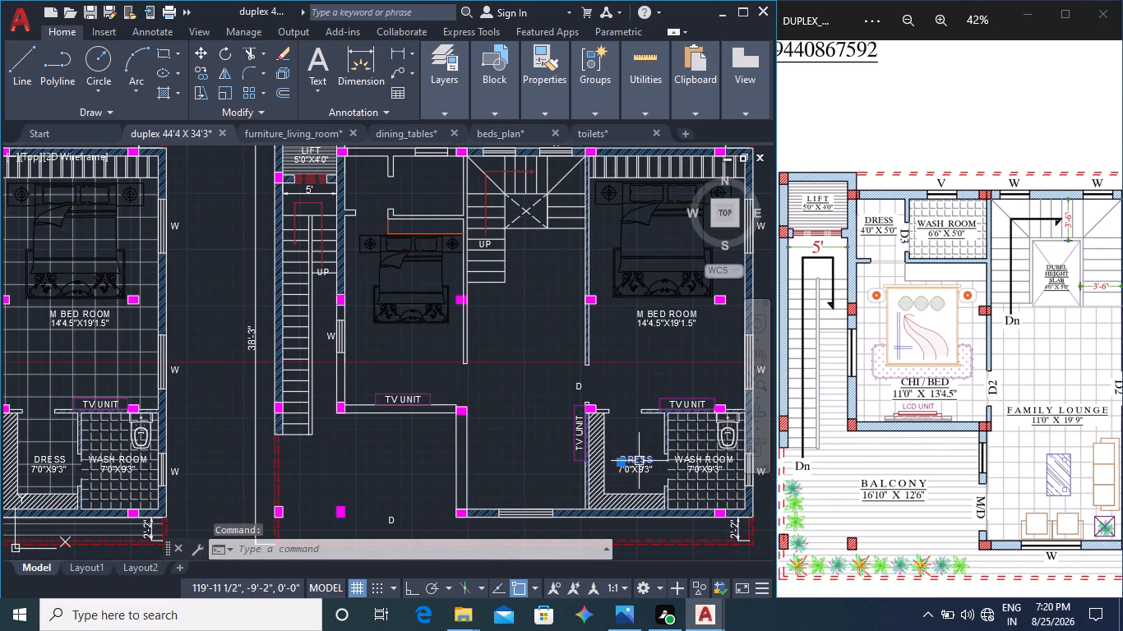
pyautogui.click(635, 467)
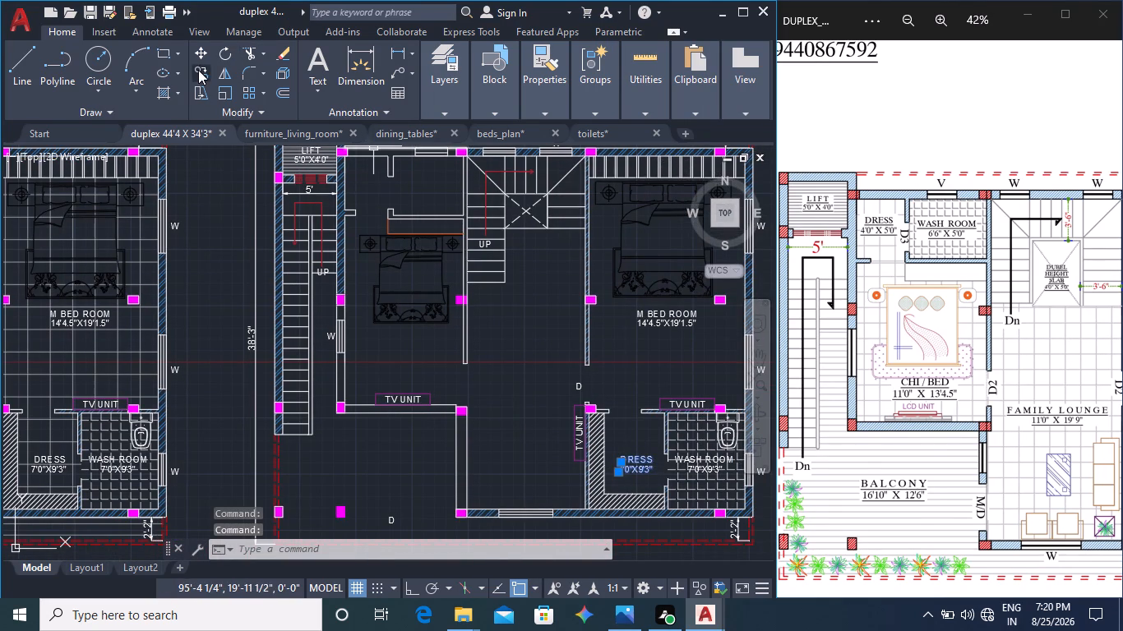
pyautogui.click(198, 70)
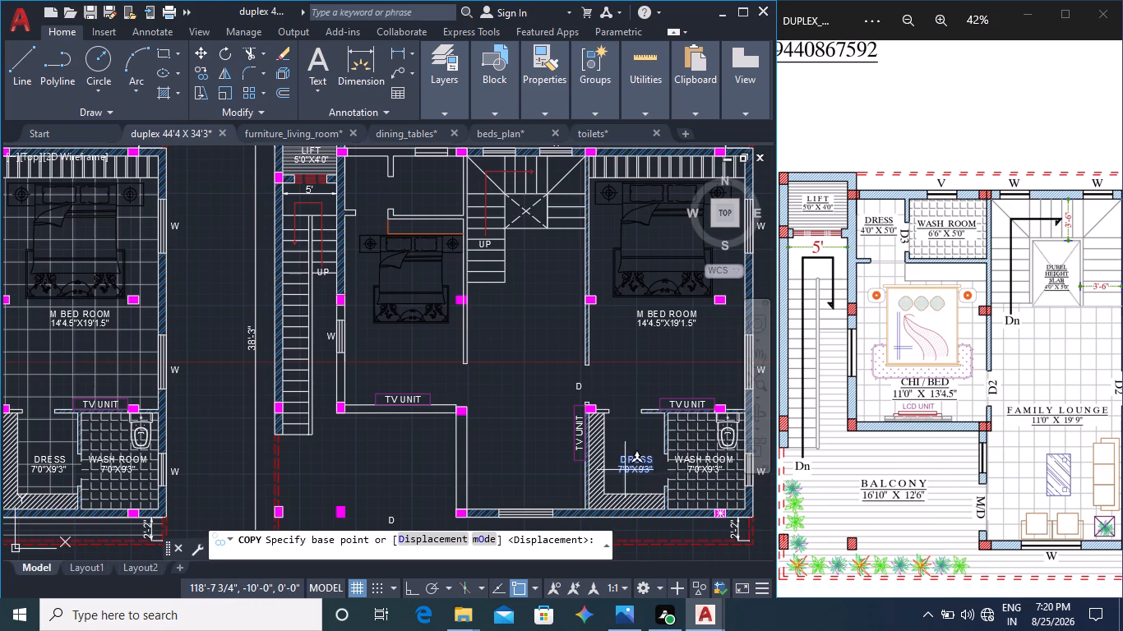
pyautogui.click(616, 472)
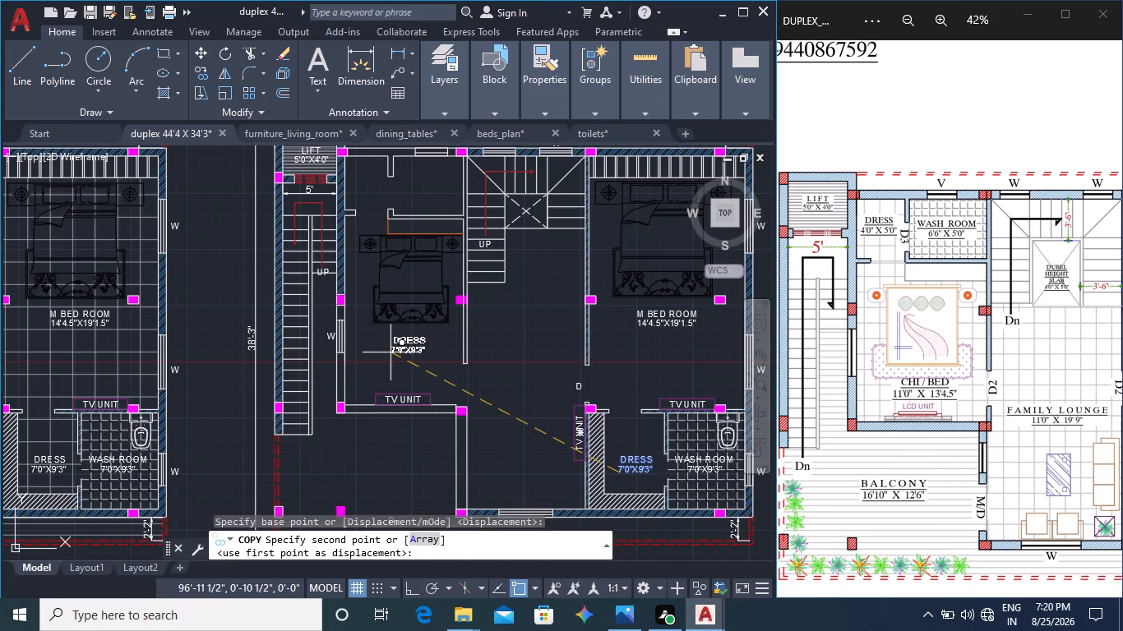
pyautogui.click(391, 352)
pyautogui.press('Escape')
pyautogui.press('Escape')
# Change the name line of the copied DRESS label in the middle bedroom to CHI BED.
pyautogui.scroll(3, 447, 339)
pyautogui.moveTo(375, 384); pyautogui.dragTo(516, 375, button='middle')
pyautogui.doubleClick(488, 325)
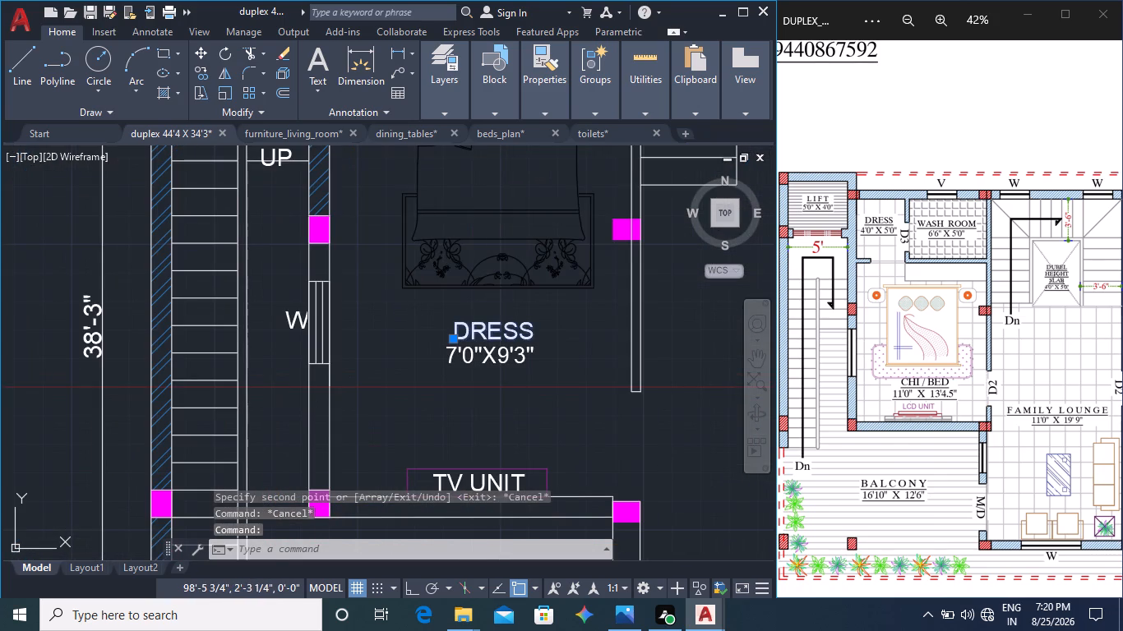
pyautogui.press('BackSpace')
pyautogui.write('CHILD')
pyautogui.press('space')
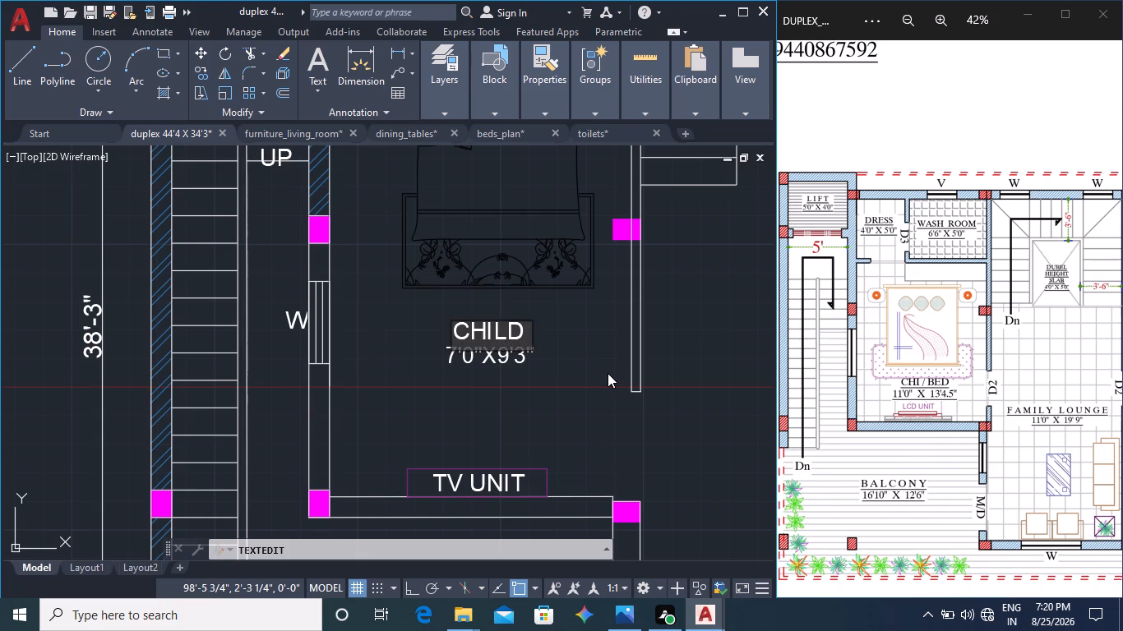
pyautogui.press('BackSpace')
pyautogui.press('BackSpace')
pyautogui.press('BackSpace')
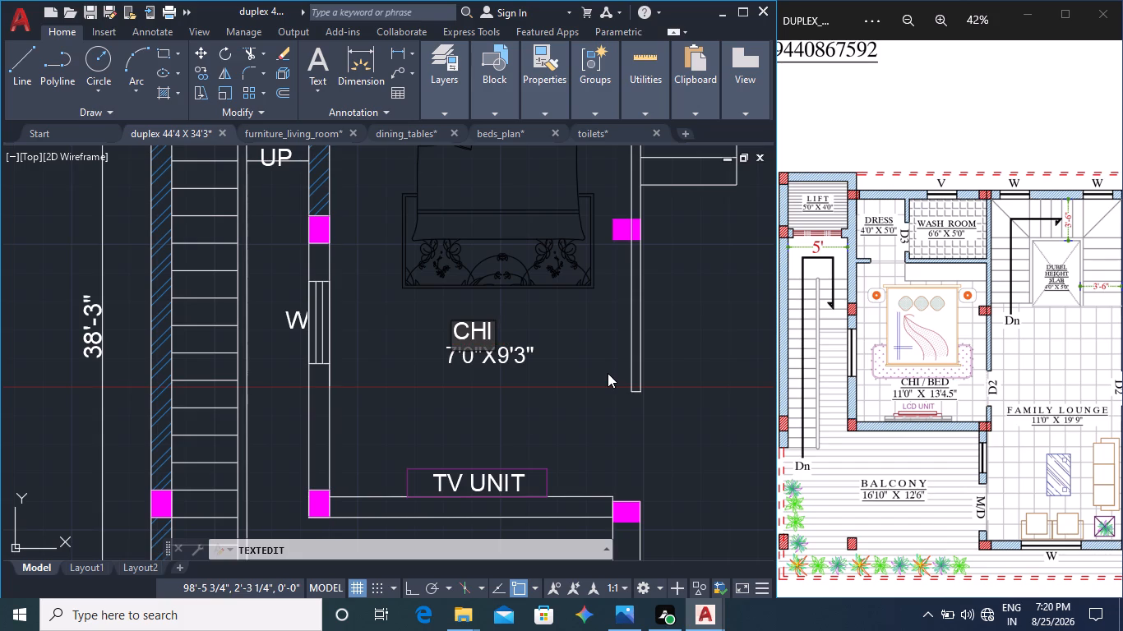
pyautogui.press('space')
pyautogui.write('BED')
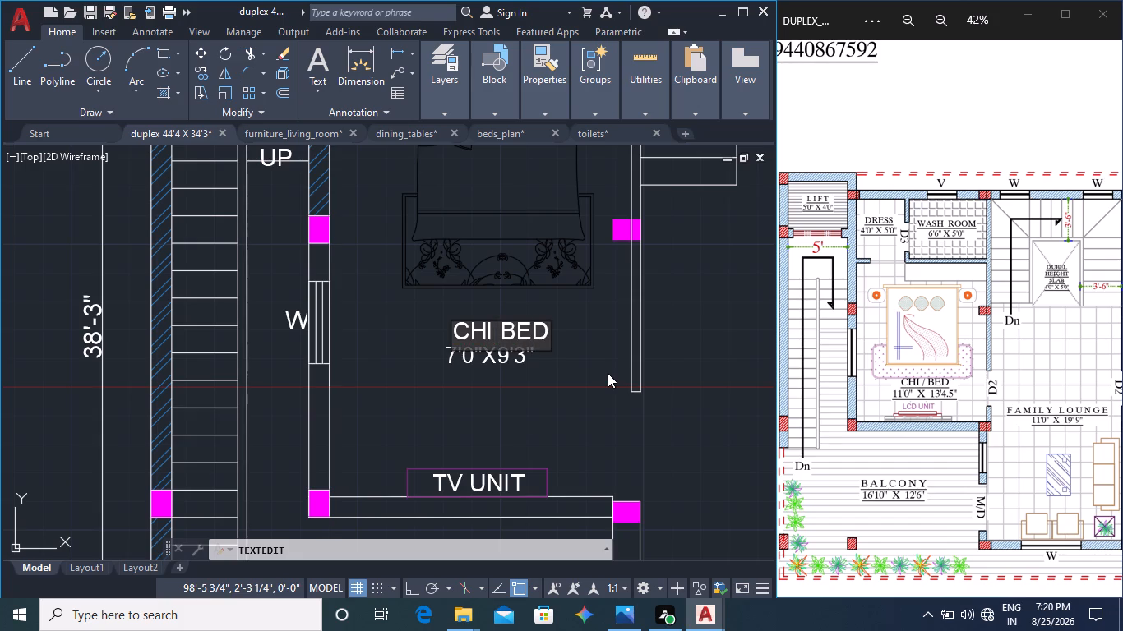
pyautogui.click(565, 331)
# Change the size line beneath the CHI BED label to 11'0"X13'4.5", following the reference plan.
pyautogui.doubleClick(511, 359)
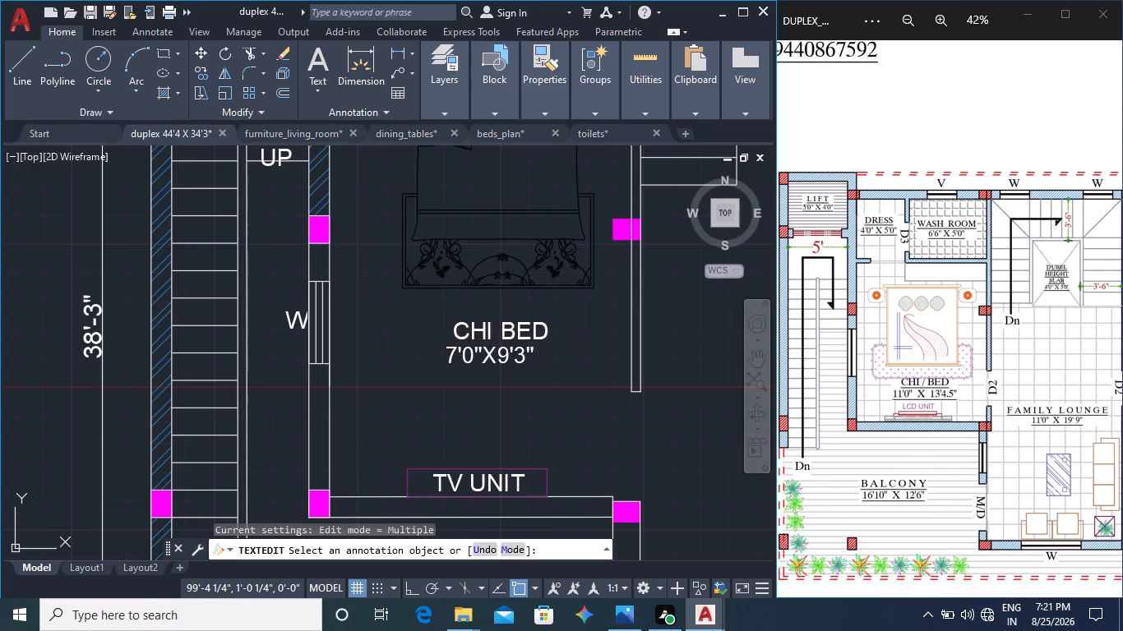
pyautogui.click(532, 357)
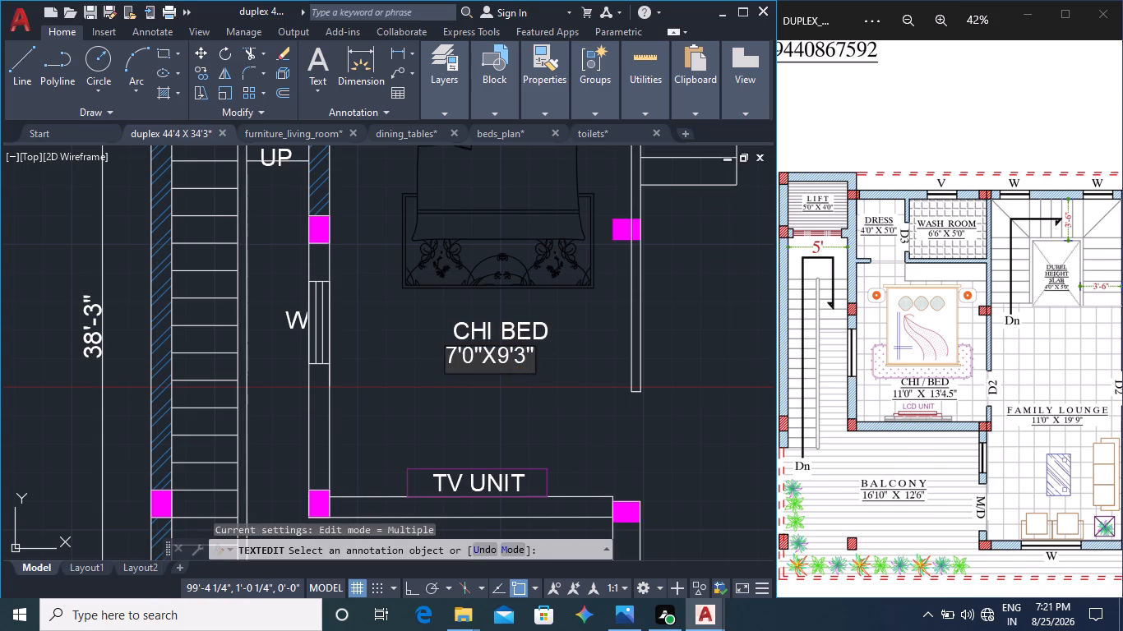
pyautogui.press('BackSpace')
pyautogui.press('BackSpace')
pyautogui.press('BackSpace')
pyautogui.press('BackSpace')
pyautogui.press('BackSpace')
pyautogui.press('BackSpace')
pyautogui.press('BackSpace')
pyautogui.press('BackSpace')
pyautogui.press('BackSpace')
pyautogui.press('BackSpace')
pyautogui.press('BackSpace')
pyautogui.press('BackSpace')
pyautogui.press('BackSpace')
pyautogui.press('BackSpace')
pyautogui.press('BackSpace')
pyautogui.press('BackSpace')
pyautogui.press('BackSpace')
pyautogui.press('BackSpace')
pyautogui.press('BackSpace')
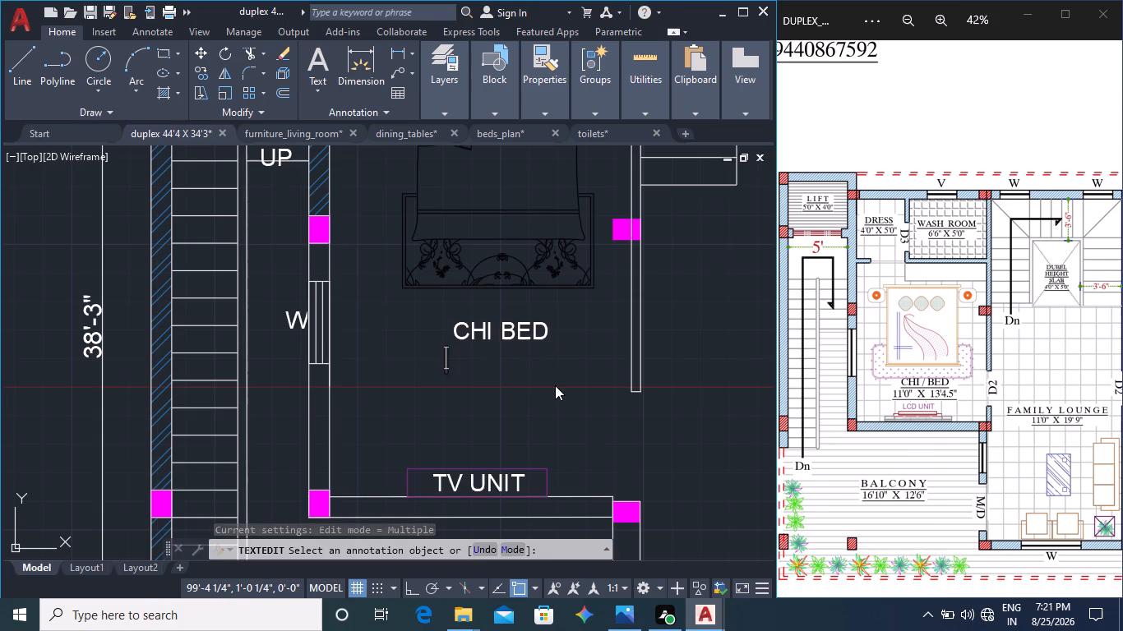
pyautogui.write('11\'0"')
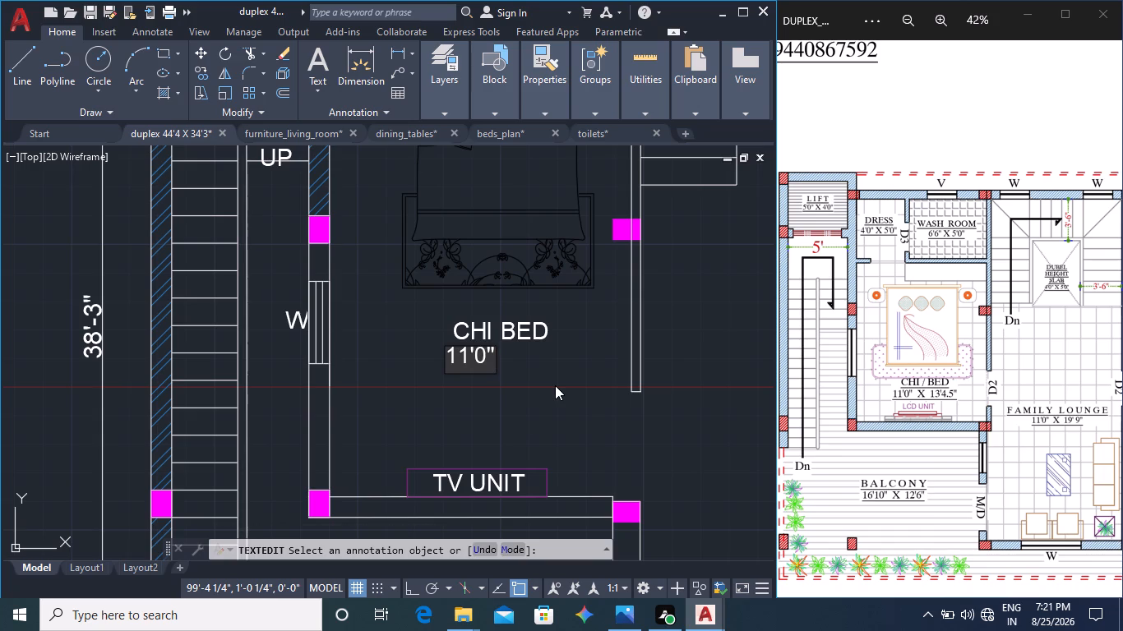
pyautogui.write("X13'")
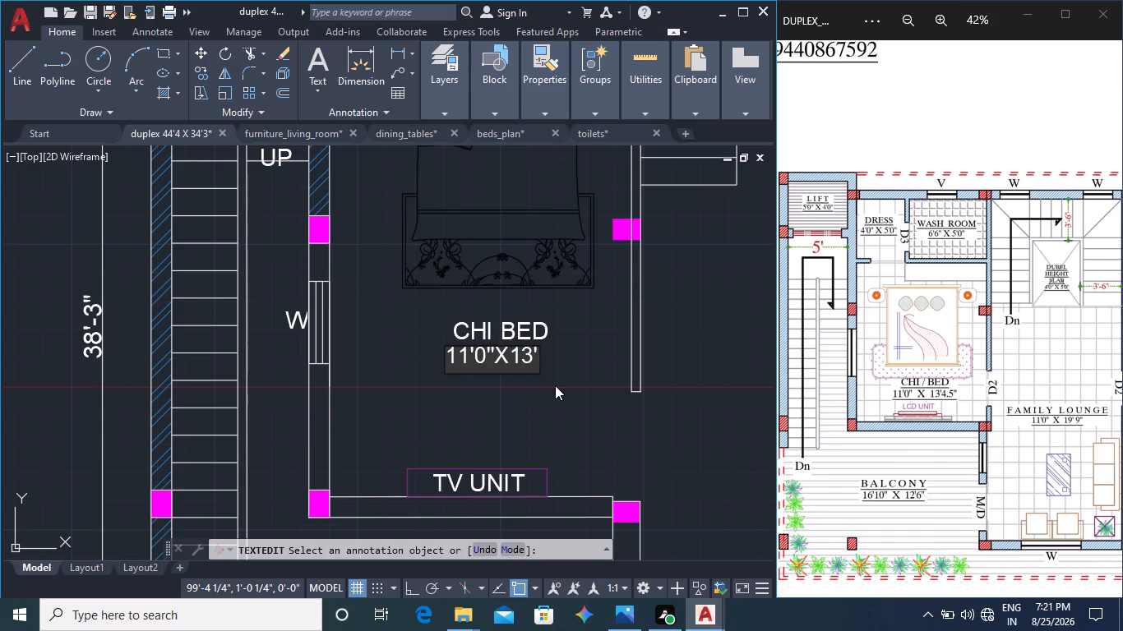
pyautogui.write('4.5"')
pyautogui.click(555, 385)
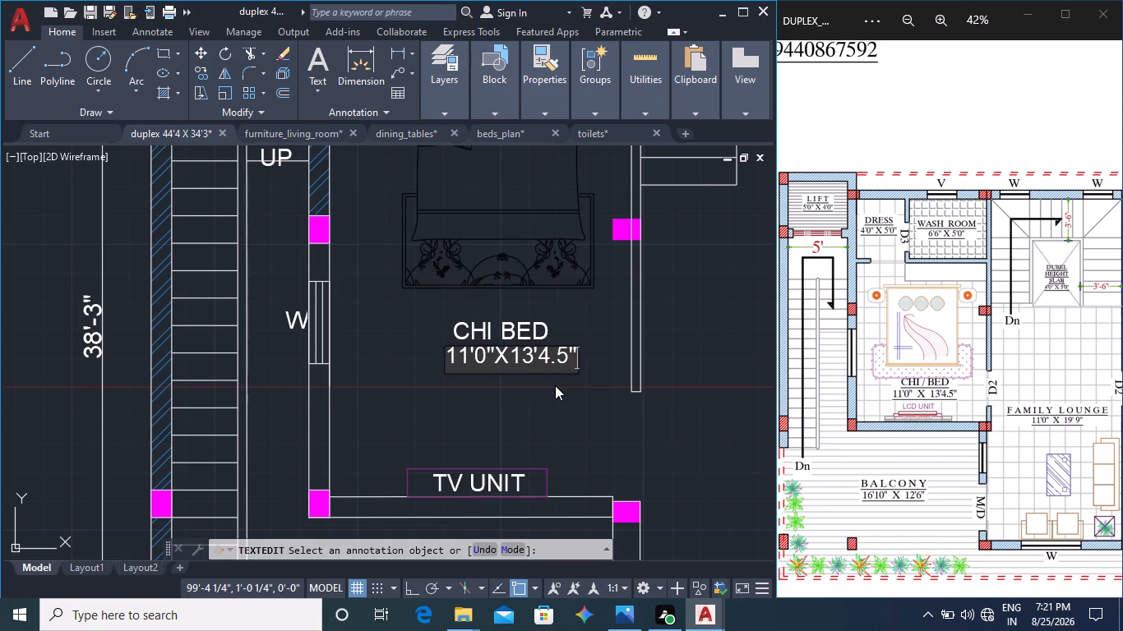
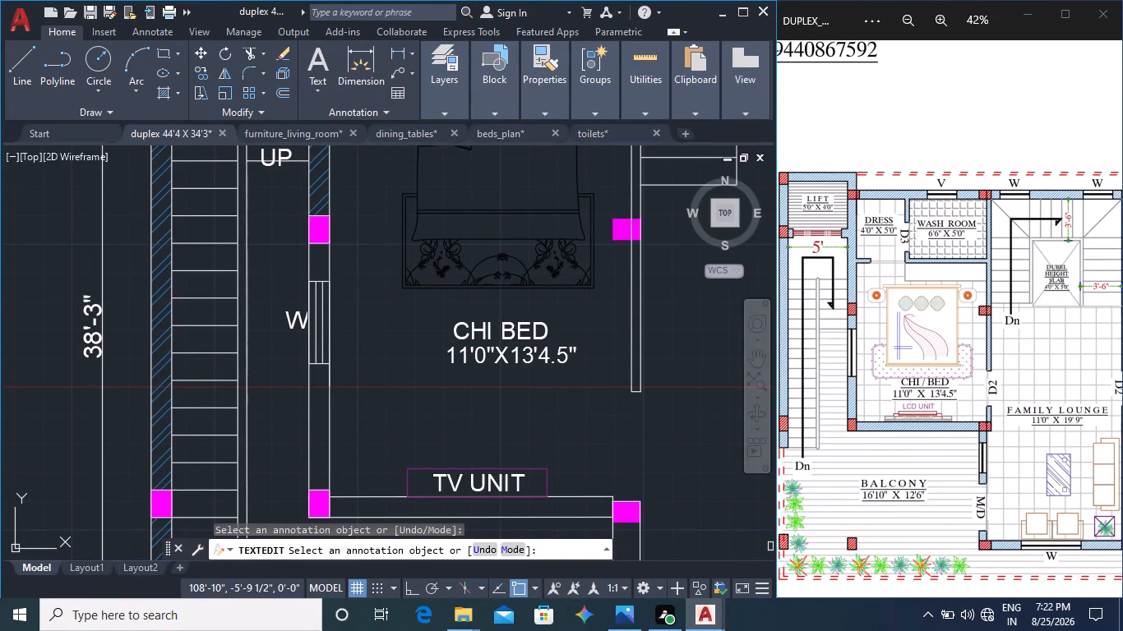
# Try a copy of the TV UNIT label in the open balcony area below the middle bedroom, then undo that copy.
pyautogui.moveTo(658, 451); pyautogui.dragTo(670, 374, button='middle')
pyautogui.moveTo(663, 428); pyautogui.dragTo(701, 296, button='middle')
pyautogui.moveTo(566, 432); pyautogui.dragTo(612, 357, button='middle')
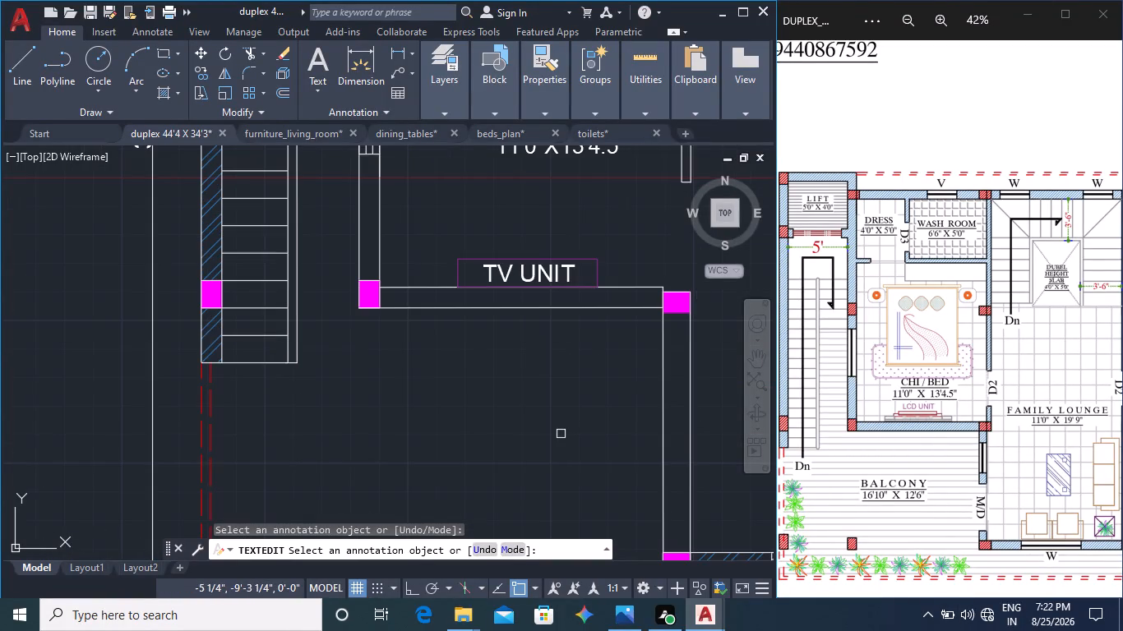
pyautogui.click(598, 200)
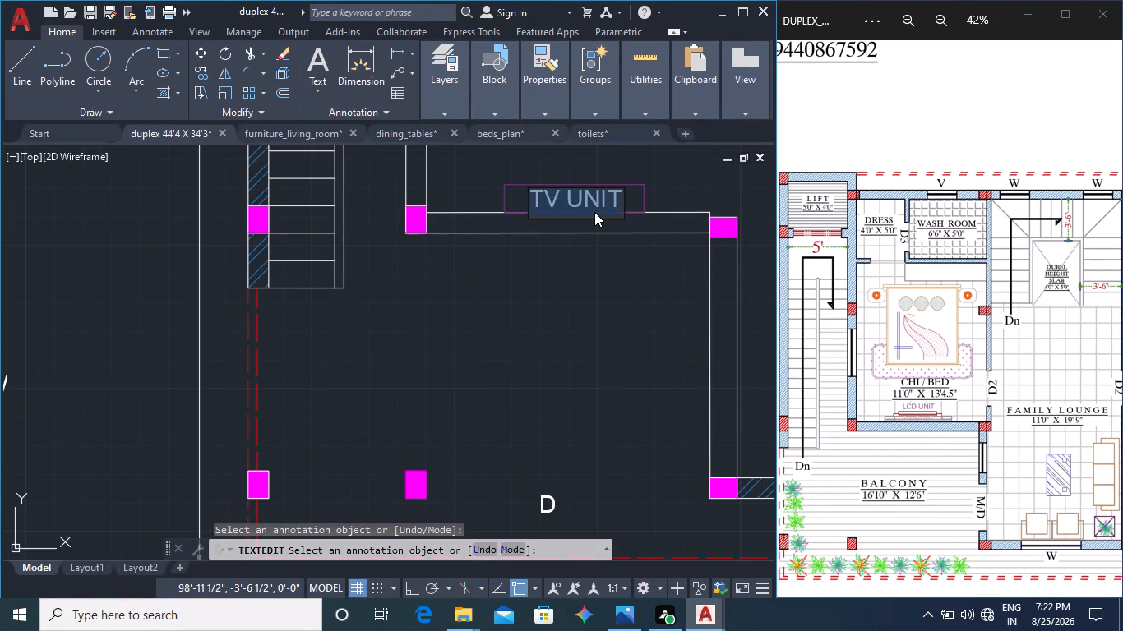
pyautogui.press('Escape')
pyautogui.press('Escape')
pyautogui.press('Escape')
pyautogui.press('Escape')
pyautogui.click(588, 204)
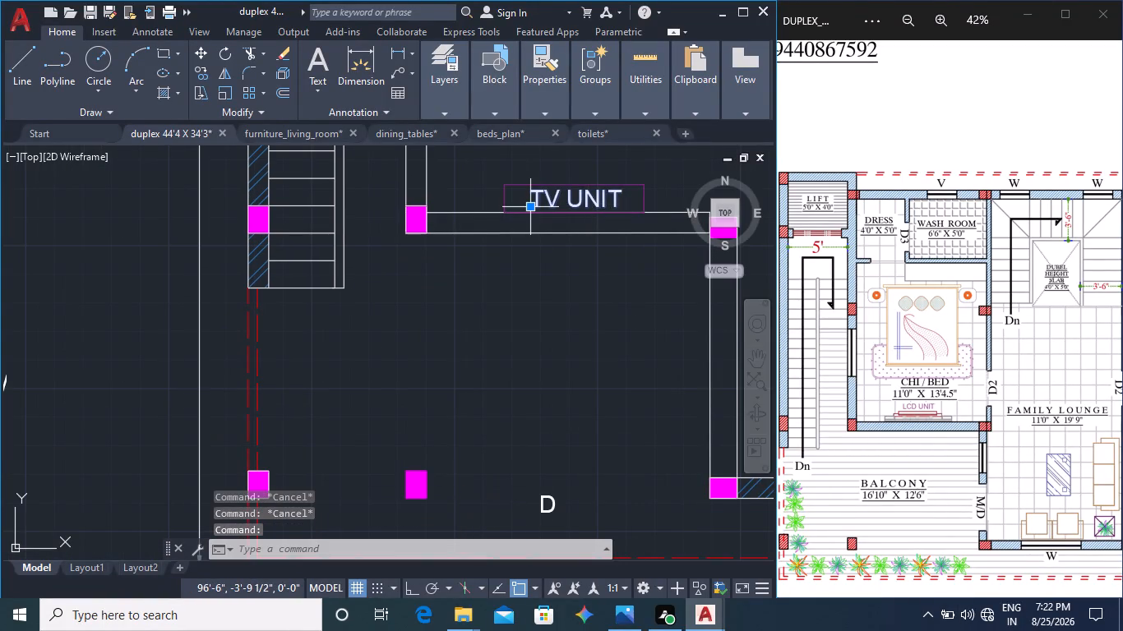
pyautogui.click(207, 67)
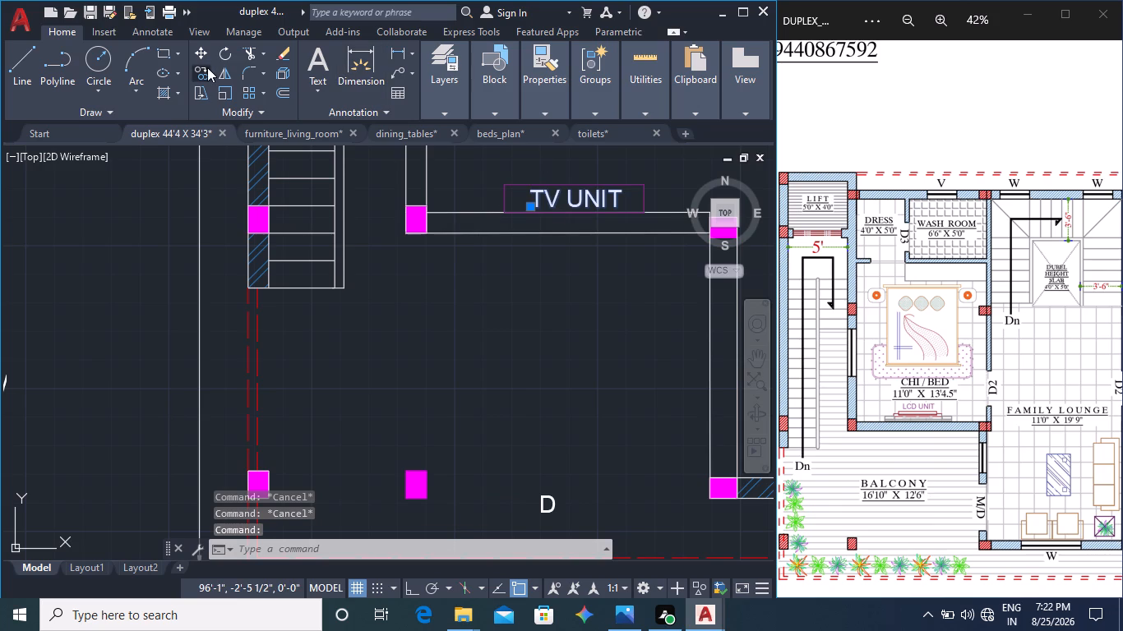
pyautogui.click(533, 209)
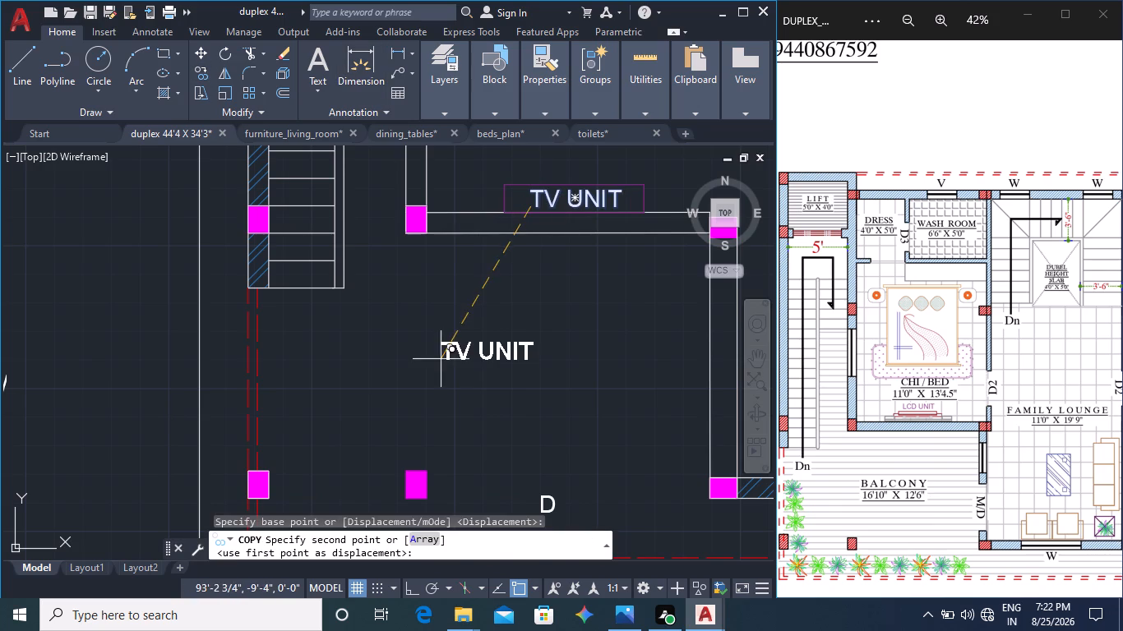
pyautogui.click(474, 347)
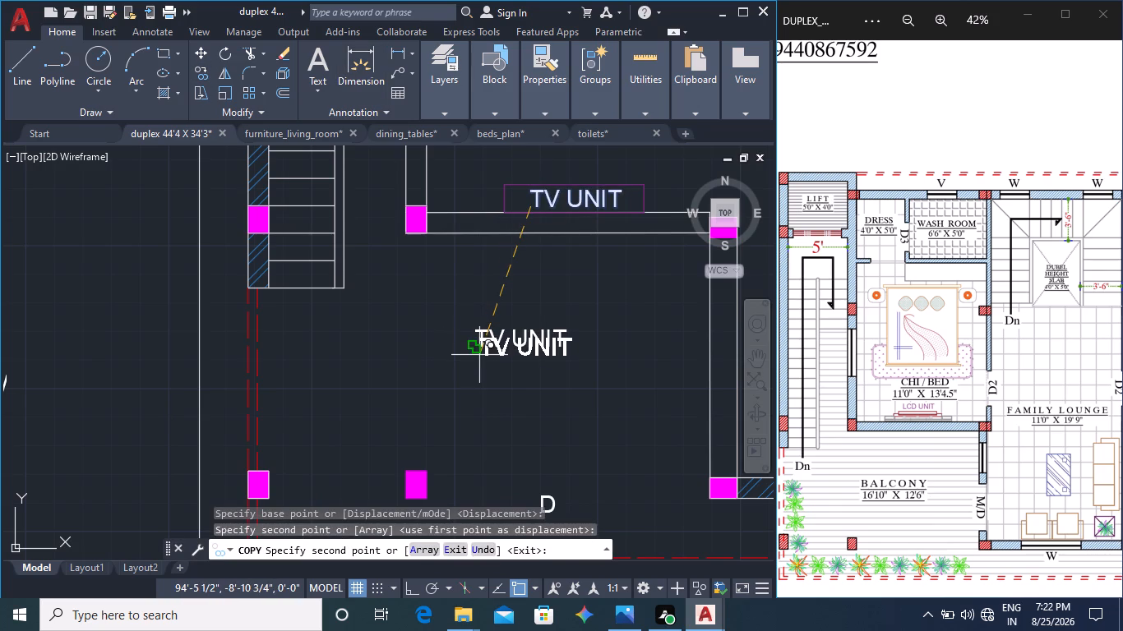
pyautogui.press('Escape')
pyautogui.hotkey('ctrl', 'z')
# Copy the two-line CHI BED 11'0"X13'4.5" label into the open balcony area below the middle bedroom's TV unit.
pyautogui.scroll(-3, 505, 354)
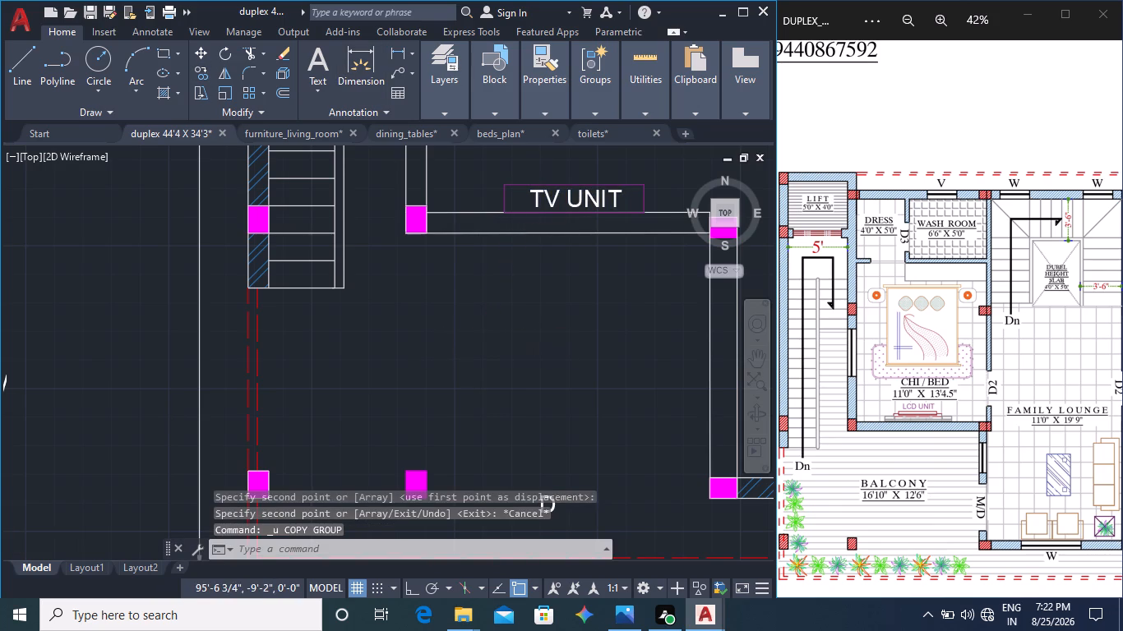
pyautogui.moveTo(511, 366); pyautogui.dragTo(424, 383, button='middle')
pyautogui.click(461, 260)
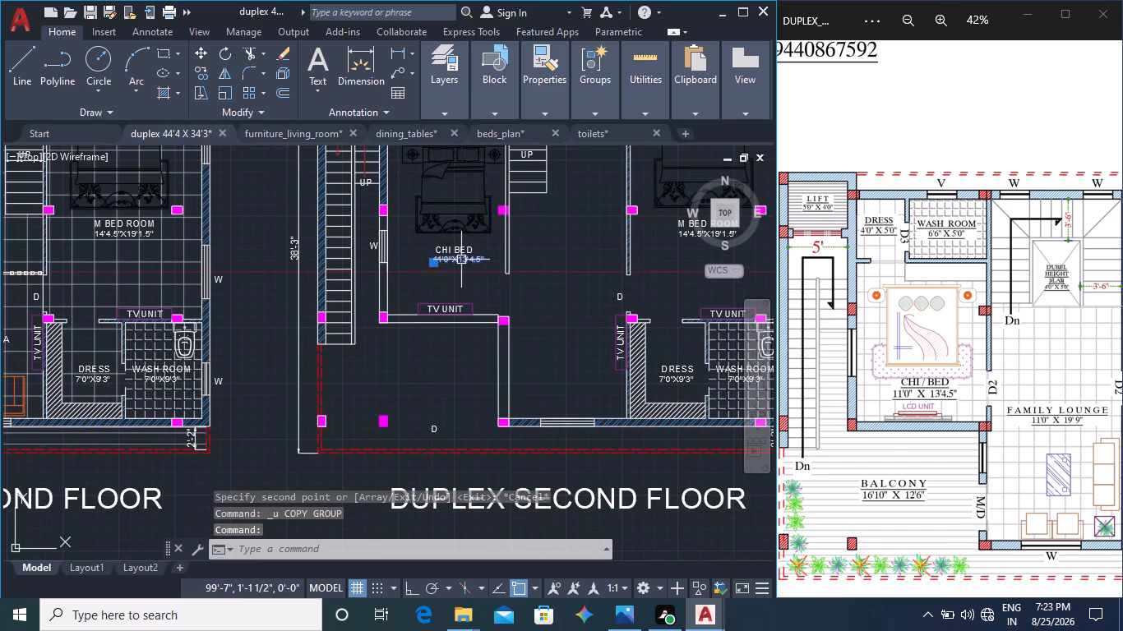
pyautogui.click(461, 254)
pyautogui.scroll(3, 461, 254)
pyautogui.click(457, 237)
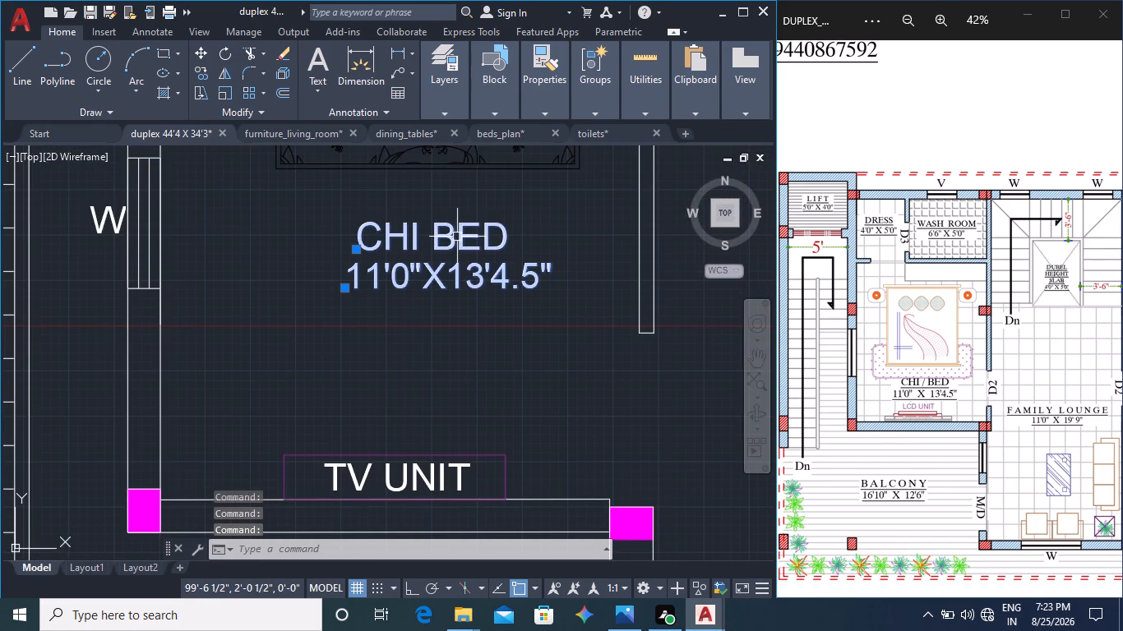
pyautogui.click(205, 67)
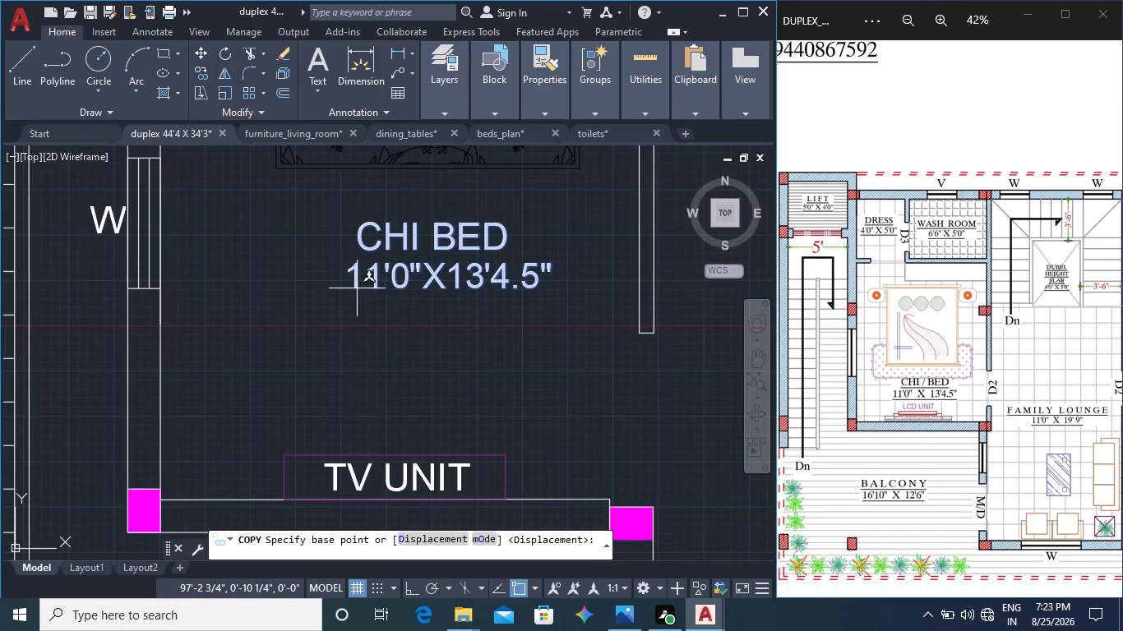
pyautogui.click(345, 292)
pyautogui.scroll(-4, 350, 477)
pyautogui.moveTo(353, 482); pyautogui.dragTo(350, 482, button='middle')
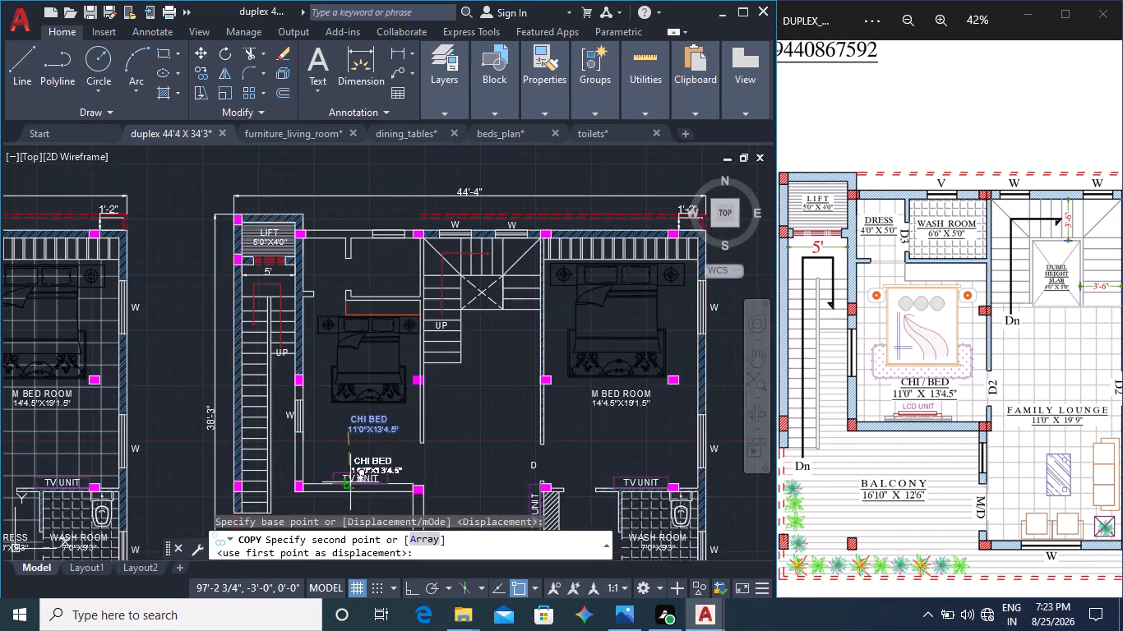
pyautogui.moveTo(350, 482); pyautogui.dragTo(441, 322, button='middle')
pyautogui.moveTo(432, 444); pyautogui.dragTo(450, 391, button='middle')
pyautogui.scroll(2, 420, 339)
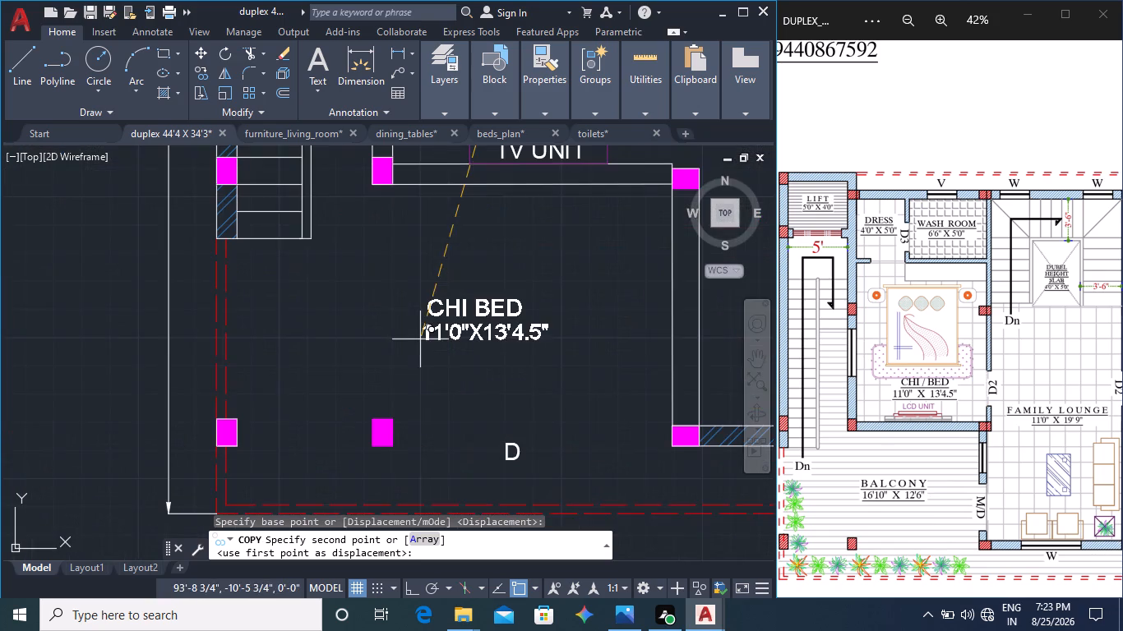
pyautogui.click(417, 329)
pyautogui.press('Escape')
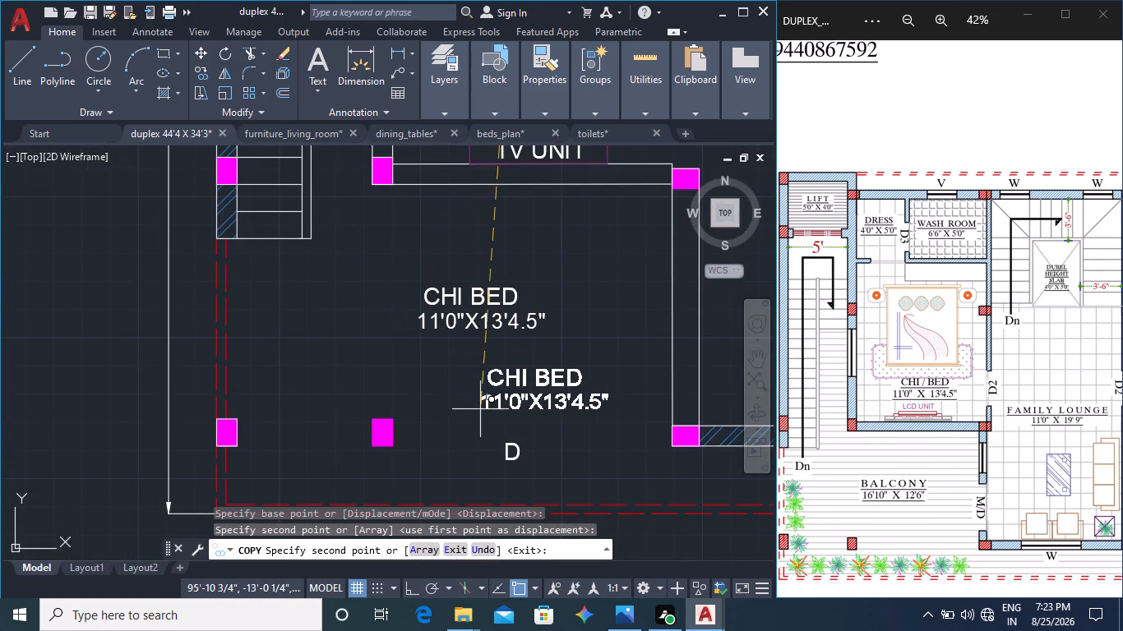
# Change the name line of the copied CHI BED label in the balcony area to BALCONY.
pyautogui.doubleClick(497, 300)
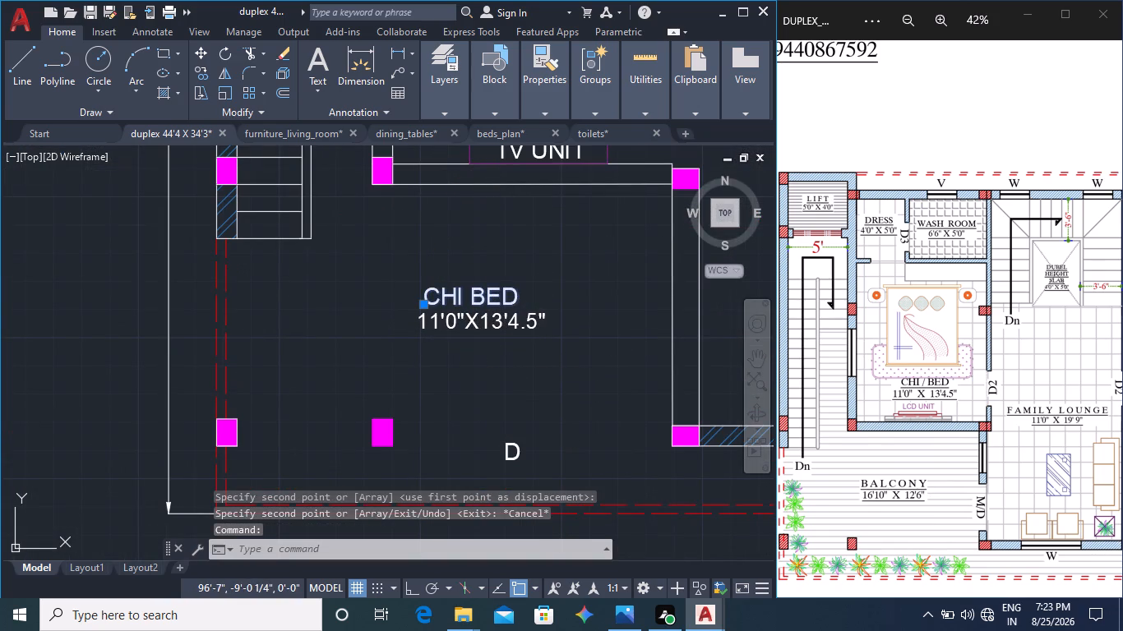
pyautogui.click(518, 298)
pyautogui.press('BackSpace')
pyautogui.press('BackSpace')
pyautogui.press('BackSpace')
pyautogui.press('BackSpace')
pyautogui.press('BackSpace')
pyautogui.press('BackSpace')
pyautogui.press('BackSpace')
pyautogui.press('BackSpace')
pyautogui.press('BackSpace')
pyautogui.press('BackSpace')
pyautogui.press('BackSpace')
pyautogui.press('BackSpace')
pyautogui.press('BackSpace')
pyautogui.press('BackSpace')
pyautogui.press('BackSpace')
pyautogui.press('BackSpace')
pyautogui.press('BackSpace')
pyautogui.press('BackSpace')
pyautogui.press('BackSpace')
pyautogui.press('BackSpace')
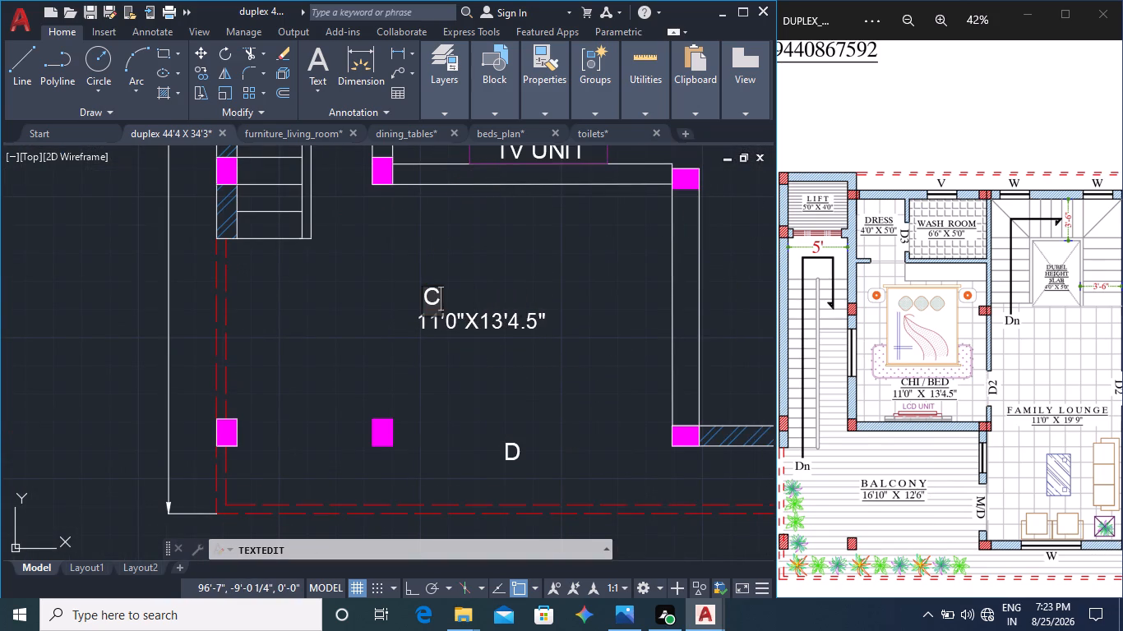
pyautogui.write('BALCONY')
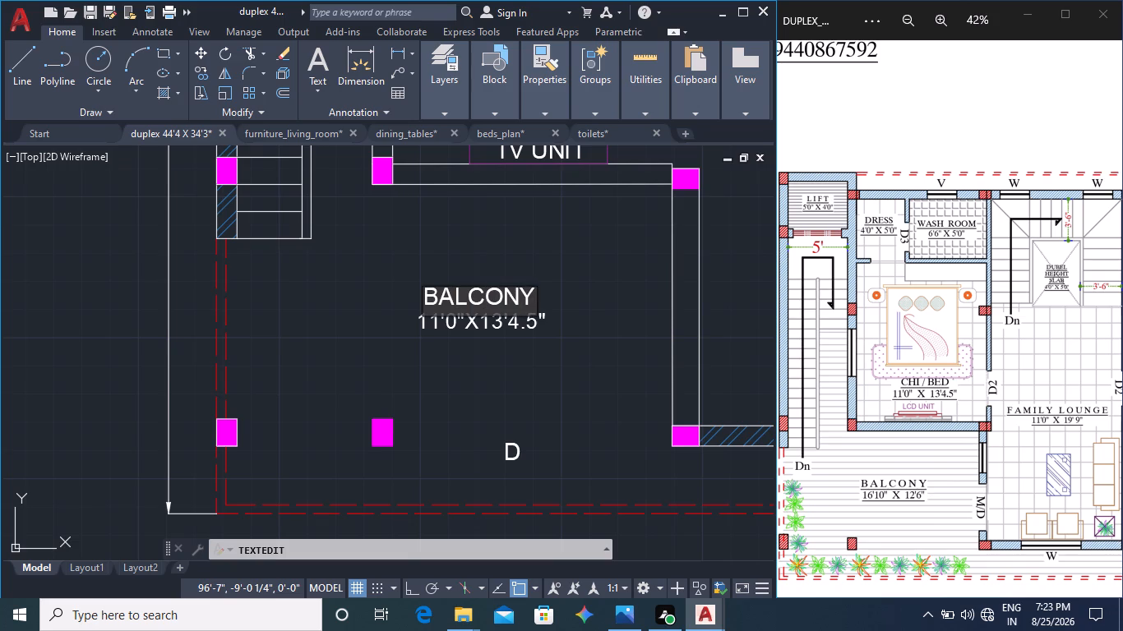
# Change the size line beneath the BALCONY label to 16'10"X12'6", following the reference plan.
pyautogui.click(535, 322)
pyautogui.doubleClick(534, 322)
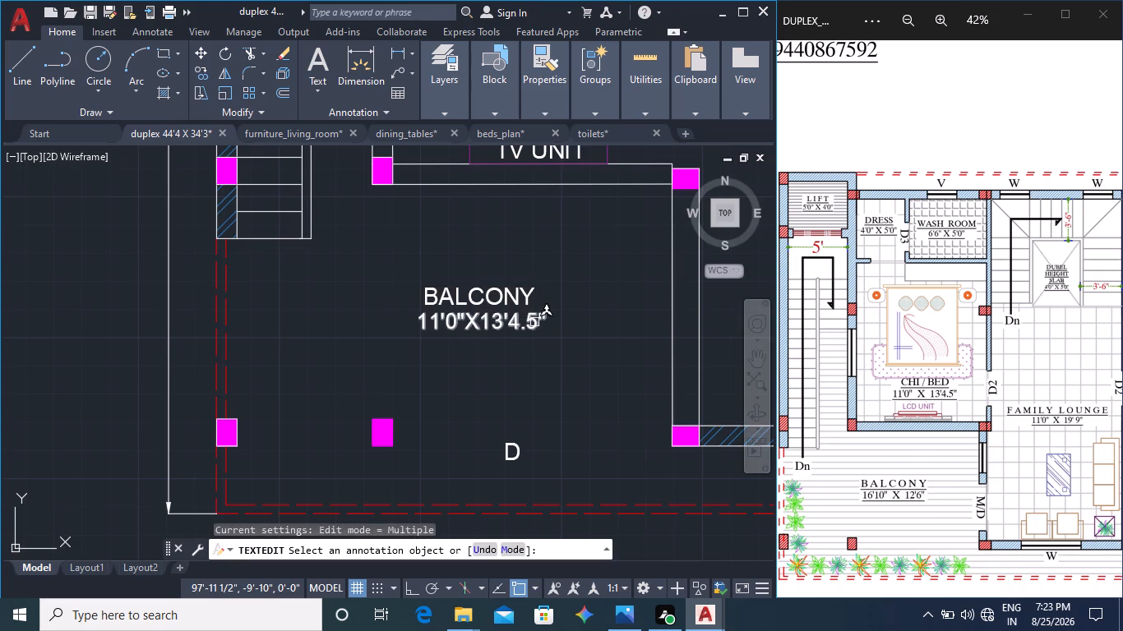
pyautogui.press('BackSpace')
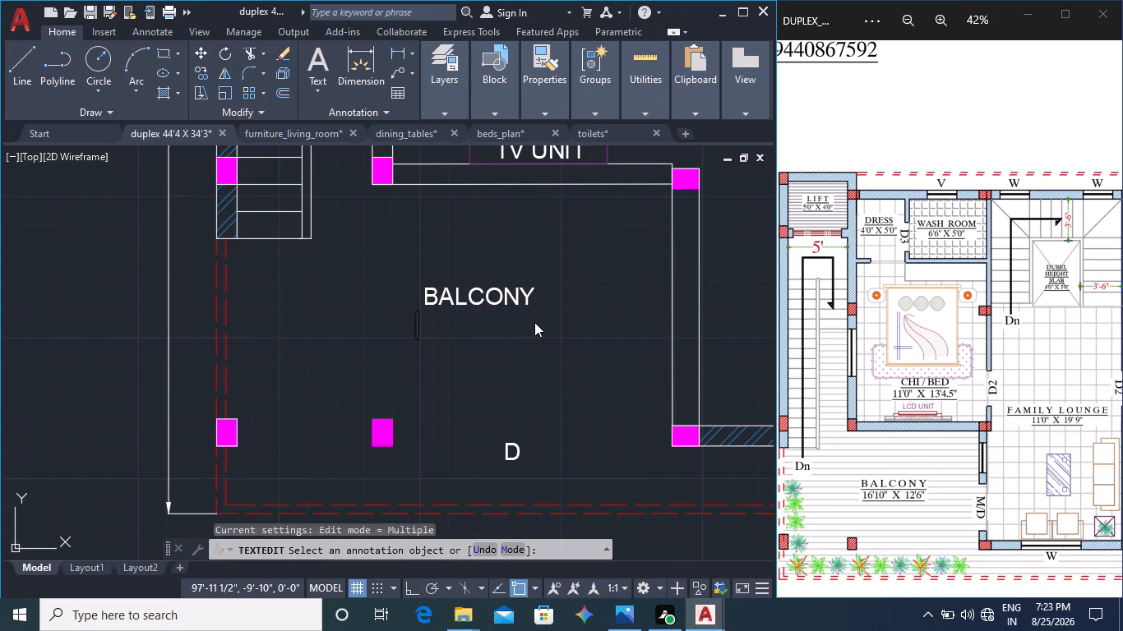
pyautogui.write('11')
pyautogui.press("'")
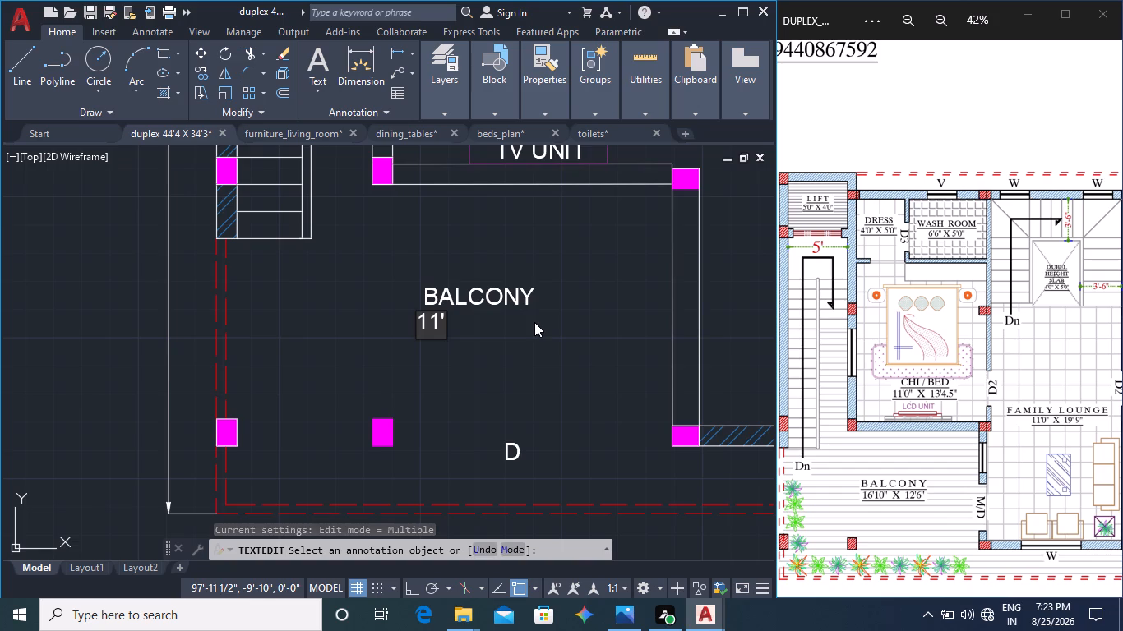
pyautogui.write('0"')
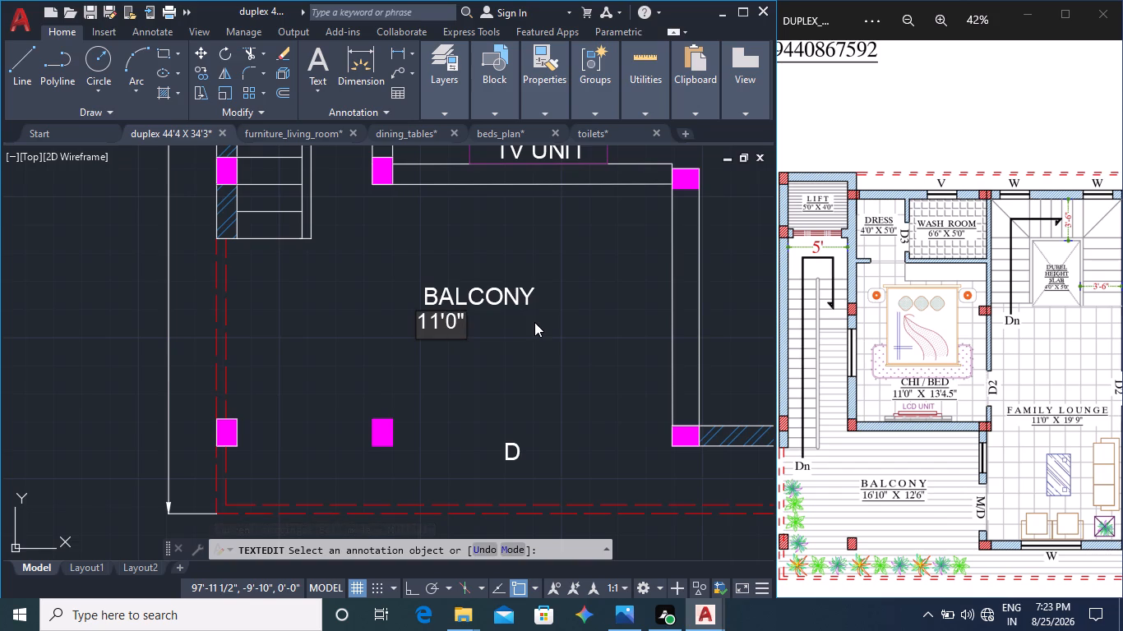
pyautogui.press('BackSpace')
pyautogui.press('BackSpace')
pyautogui.press('BackSpace')
pyautogui.press('BackSpace')
pyautogui.press('BackSpace')
pyautogui.press('BackSpace')
pyautogui.press('BackSpace')
pyautogui.press('BackSpace')
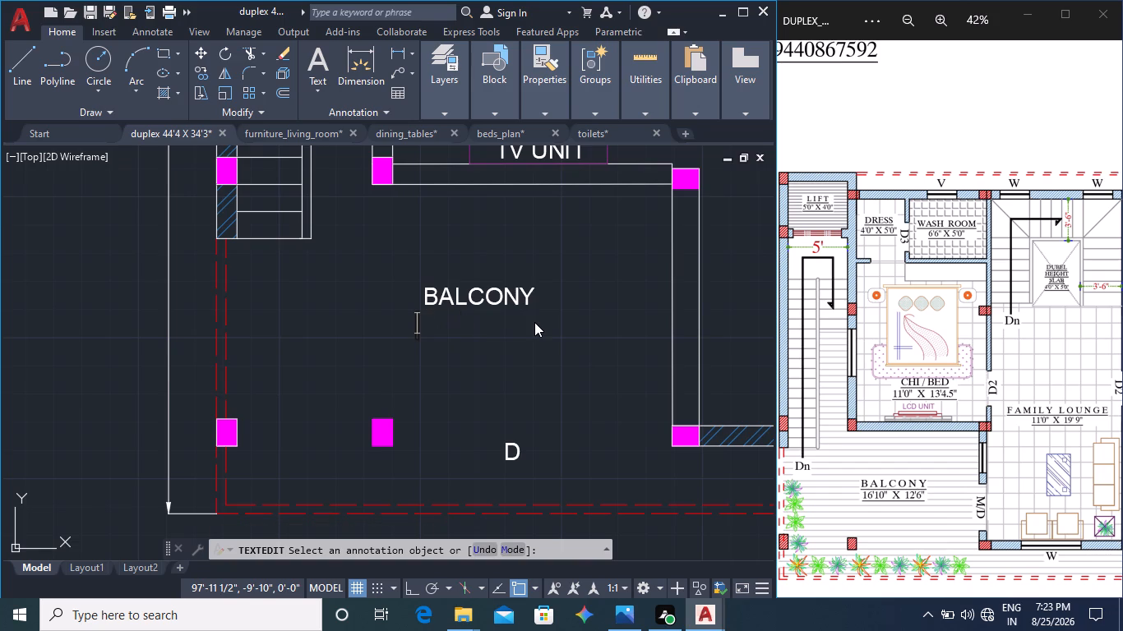
pyautogui.press('1')
pyautogui.press('6')
pyautogui.press("'")
pyautogui.write('10"')
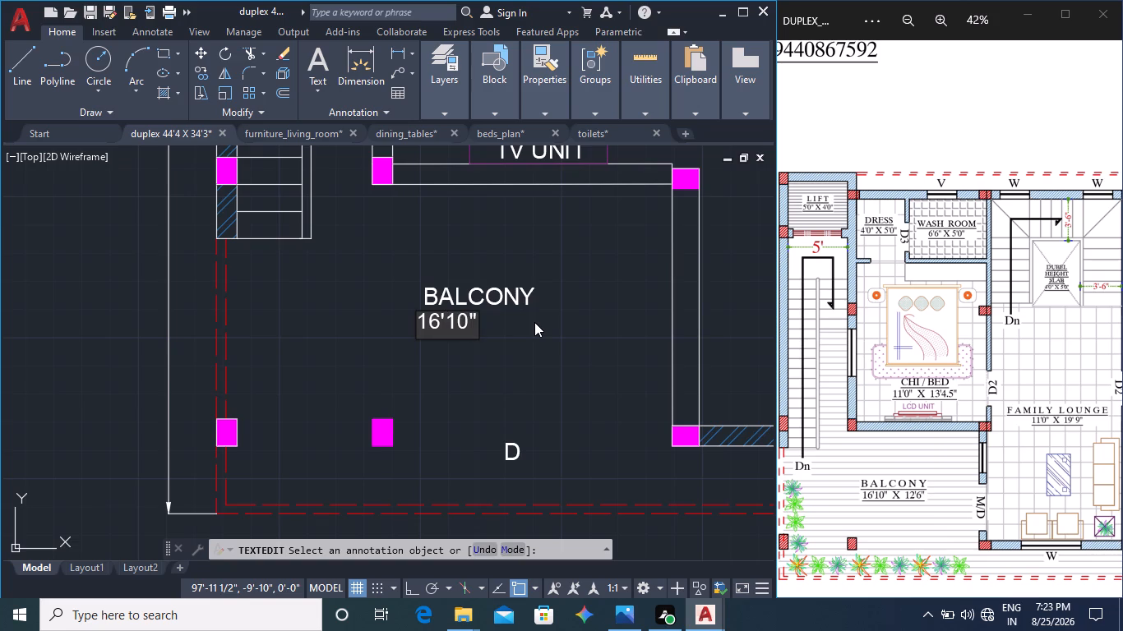
pyautogui.press('z')
pyautogui.press('BackSpace')
pyautogui.press('x')
pyautogui.write("12'")
pyautogui.write('6"')
pyautogui.click(551, 373)
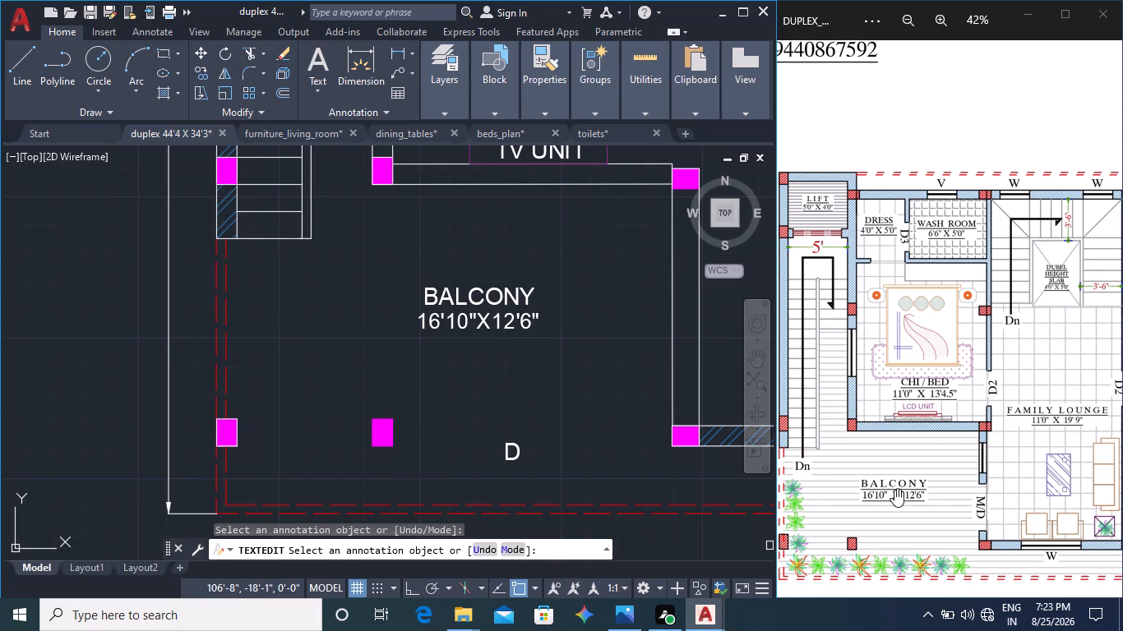
# Examine the reference second- and third-floor plans alongside the drawn plans, checking room labels and the balcony and family lounge layout.
pyautogui.moveTo(929, 510); pyautogui.dragTo(943, 502, button='middle')
pyautogui.moveTo(935, 517); pyautogui.dragTo(977, 488, button='middle')
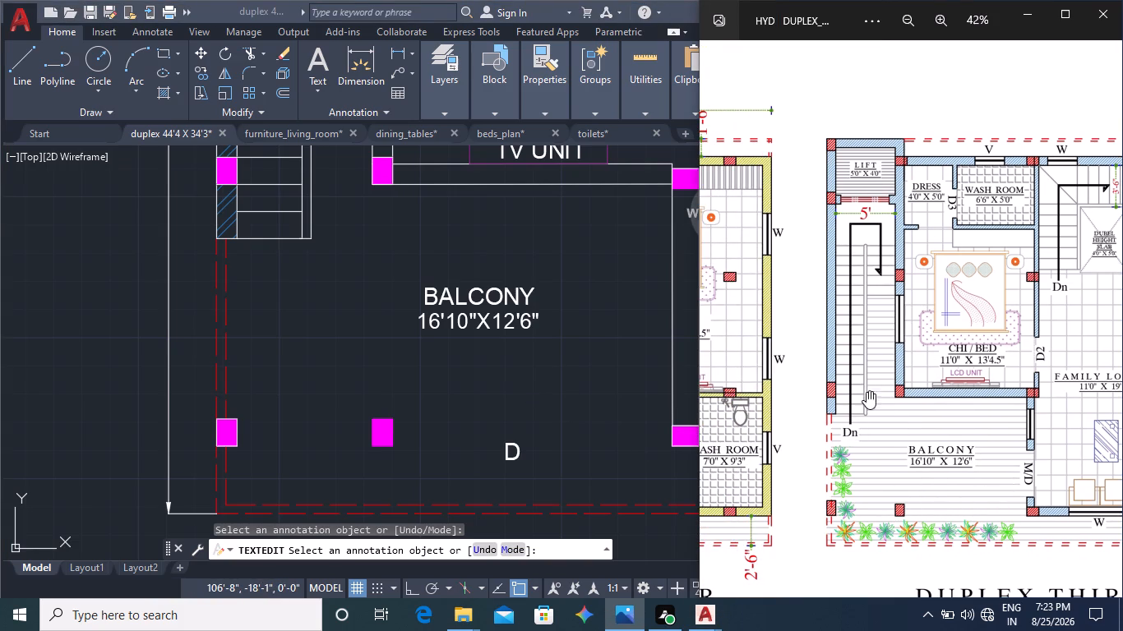
pyautogui.scroll(-1, 623, 352)
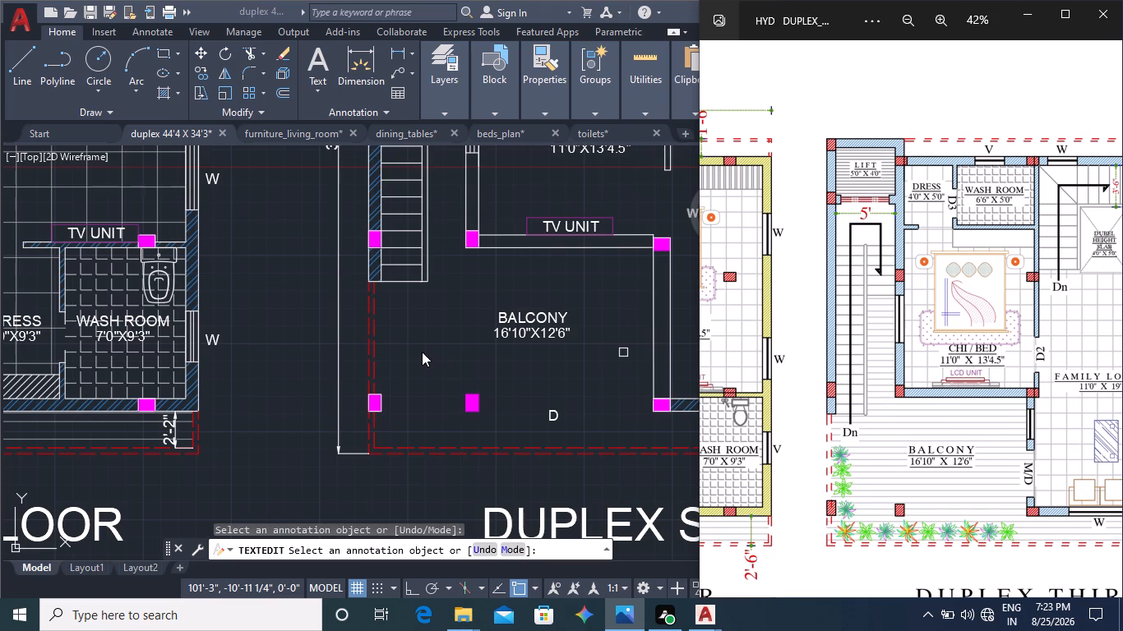
pyautogui.moveTo(422, 352); pyautogui.dragTo(511, 416, button='middle')
pyautogui.moveTo(853, 415); pyautogui.dragTo(882, 421, button='middle')
pyautogui.moveTo(843, 416); pyautogui.dragTo(1116, 431, button='middle')
pyautogui.moveTo(918, 417); pyautogui.dragTo(1122, 417, button='middle')
pyautogui.moveTo(871, 412); pyautogui.dragTo(917, 404, button='middle')
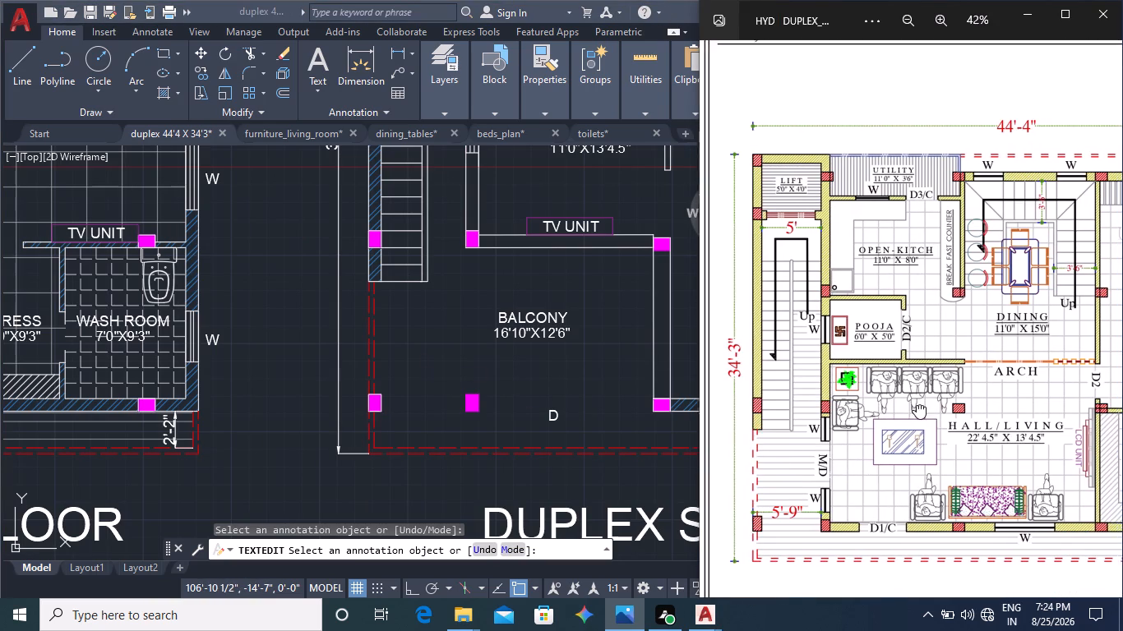
pyautogui.moveTo(917, 404); pyautogui.dragTo(857, 394, button='middle')
pyautogui.moveTo(275, 344); pyautogui.dragTo(408, 362, button='middle')
pyautogui.scroll(-3, 307, 334)
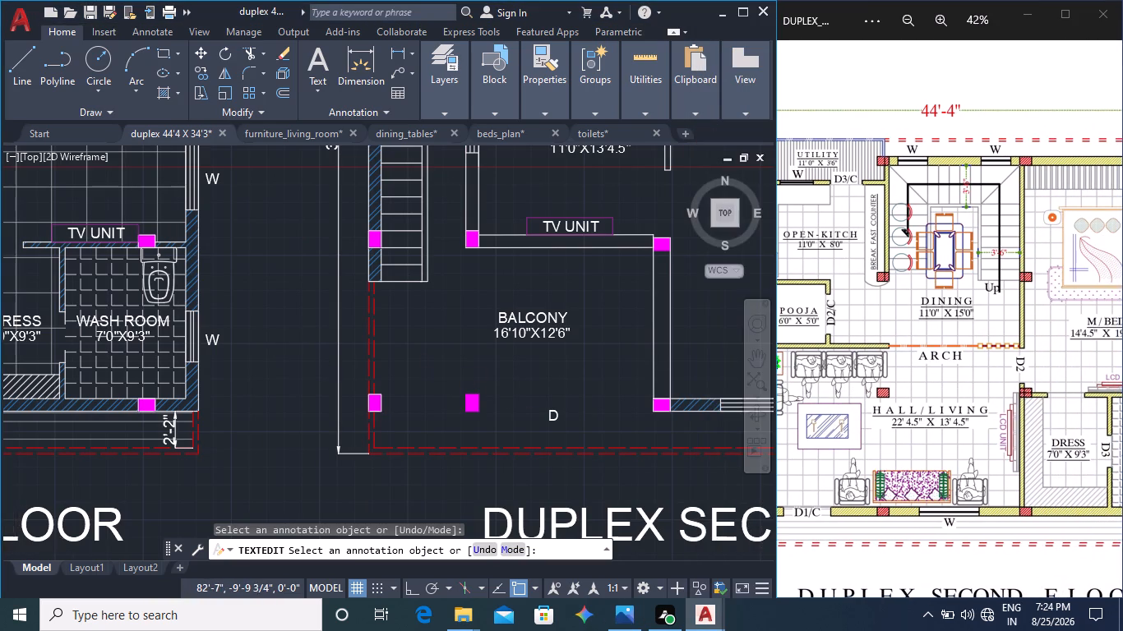
pyautogui.scroll(-1, 305, 336)
pyautogui.moveTo(256, 285); pyautogui.dragTo(522, 380, button='middle')
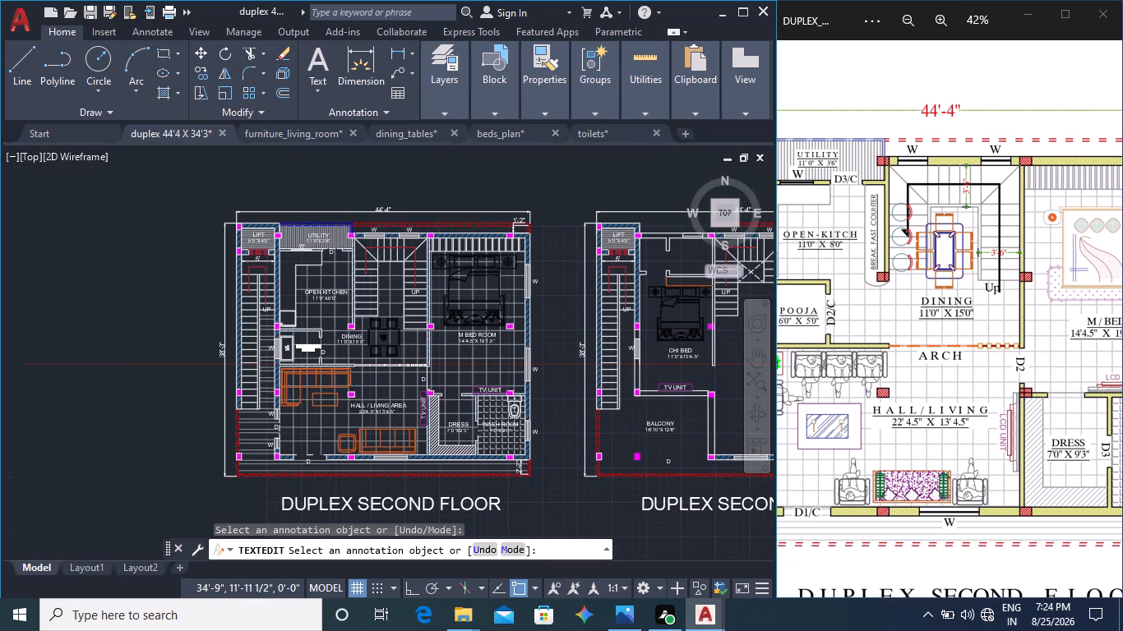
pyautogui.scroll(4, 286, 308)
pyautogui.scroll(-1, 598, 401)
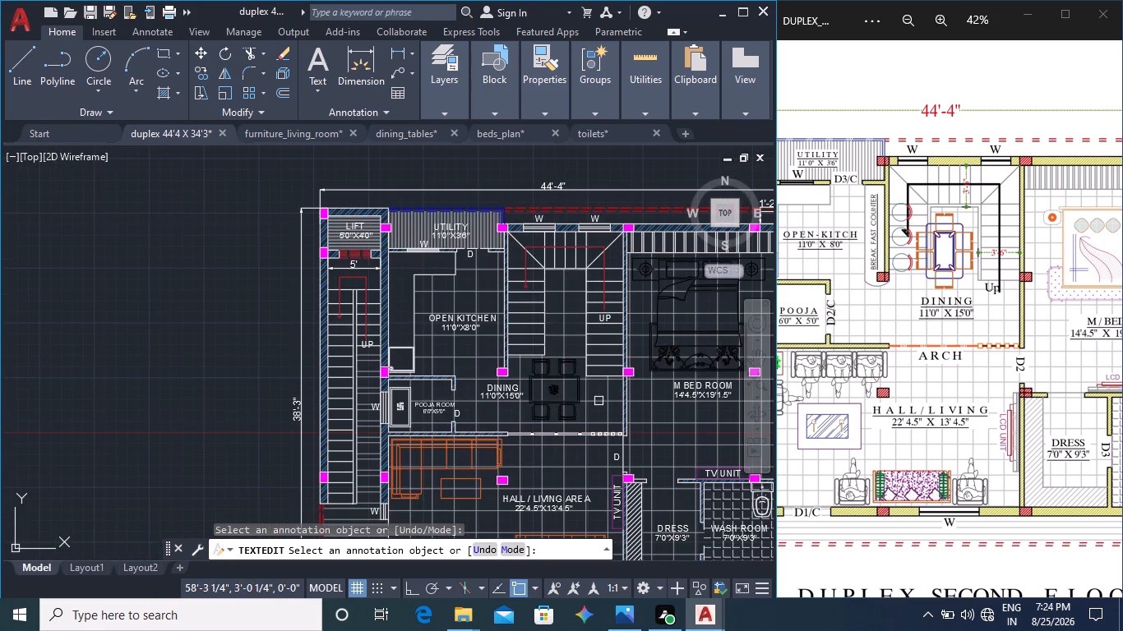
pyautogui.moveTo(637, 417); pyautogui.dragTo(361, 390, button='middle')
pyautogui.moveTo(576, 425); pyautogui.dragTo(344, 384, button='middle')
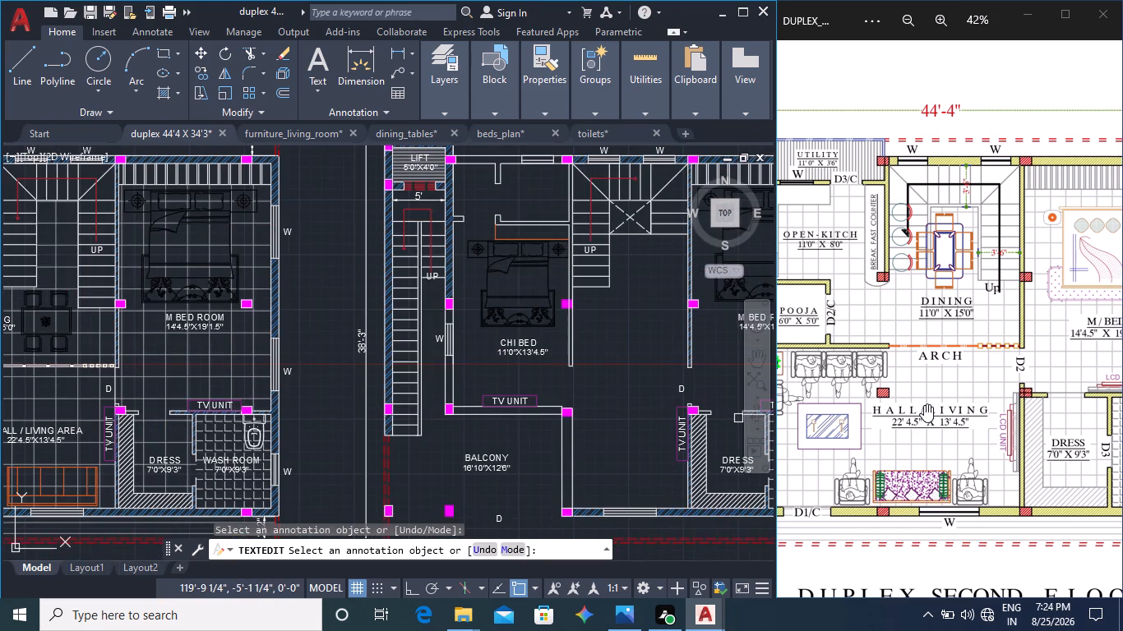
pyautogui.scroll(1, 924, 403)
pyautogui.middleClick(1002, 407)
pyautogui.moveTo(906, 408); pyautogui.dragTo(1013, 391, button='middle')
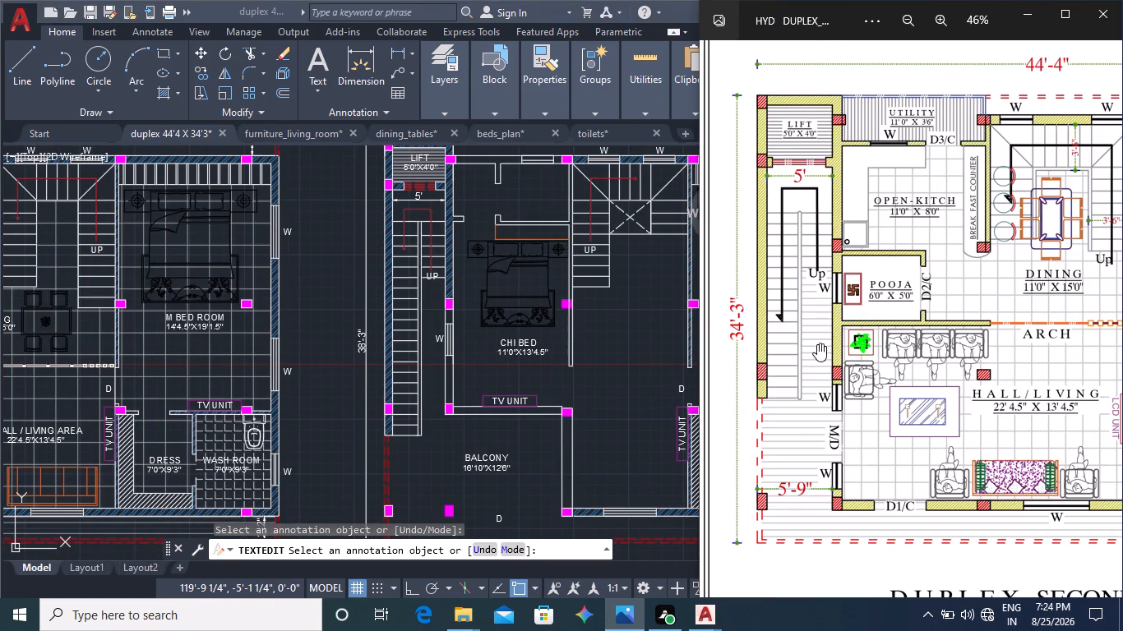
pyautogui.moveTo(949, 445); pyautogui.dragTo(720, 406, button='middle')
pyautogui.moveTo(1082, 433); pyautogui.dragTo(709, 389, button='middle')
pyautogui.moveTo(1046, 408); pyautogui.dragTo(895, 407, button='middle')
pyautogui.moveTo(867, 339); pyautogui.dragTo(933, 366, button='middle')
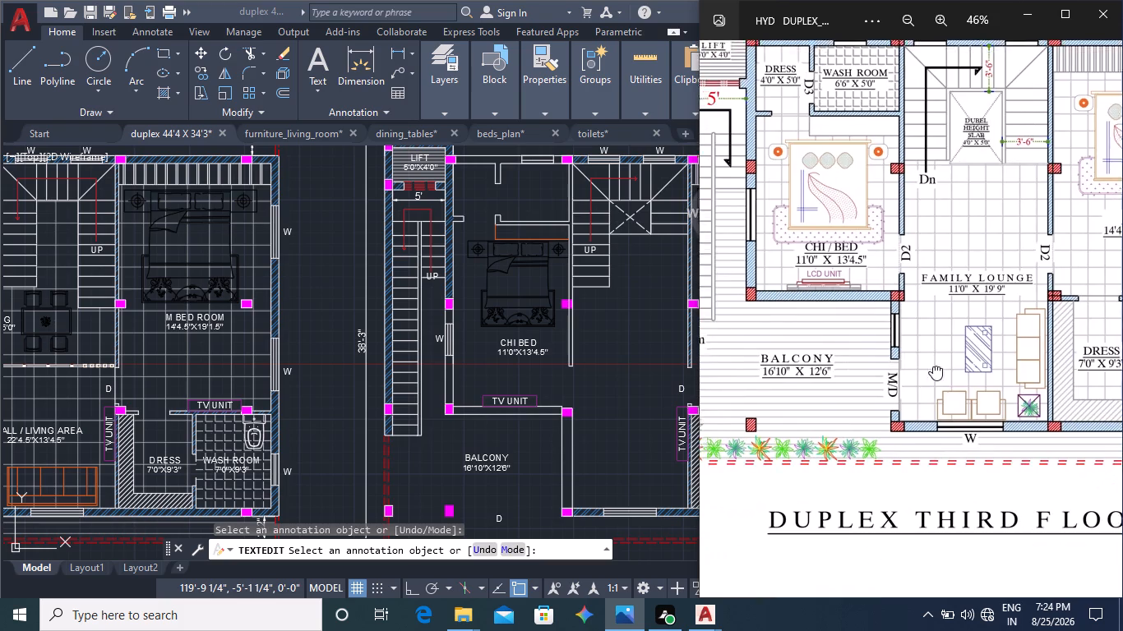
# Mirror the red stair direction arrow below the lift about the stair's vertical centre line, erasing the source arrow.
pyautogui.moveTo(933, 366); pyautogui.dragTo(1122, 389, button='middle')
pyautogui.scroll(1, 441, 338)
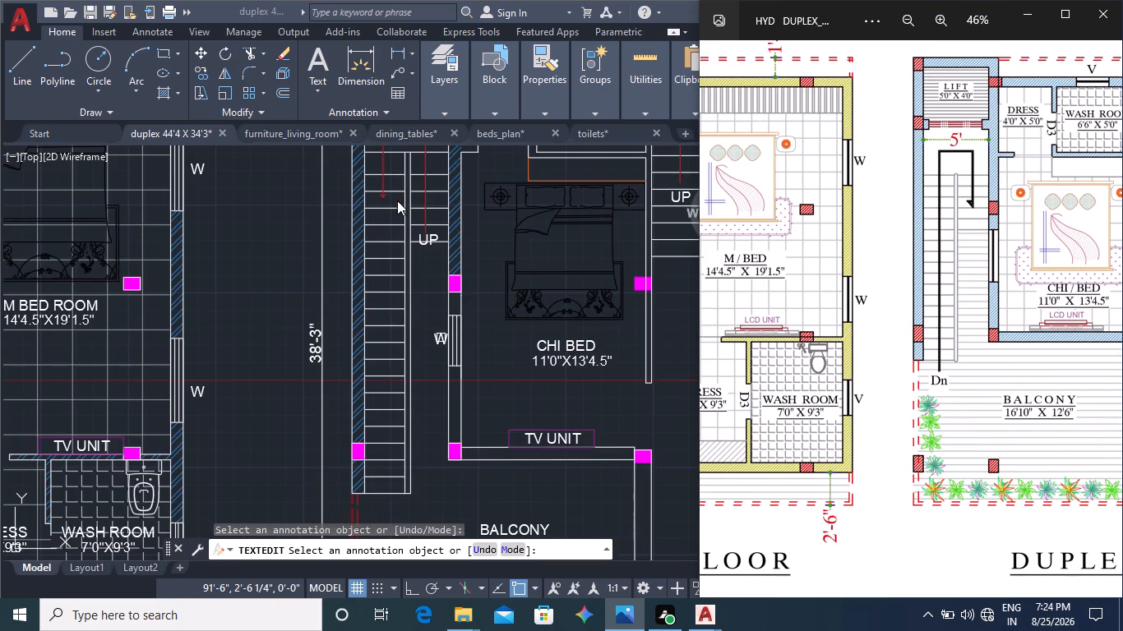
pyautogui.scroll(-1, 424, 268)
pyautogui.moveTo(424, 283); pyautogui.dragTo(421, 324, button='middle')
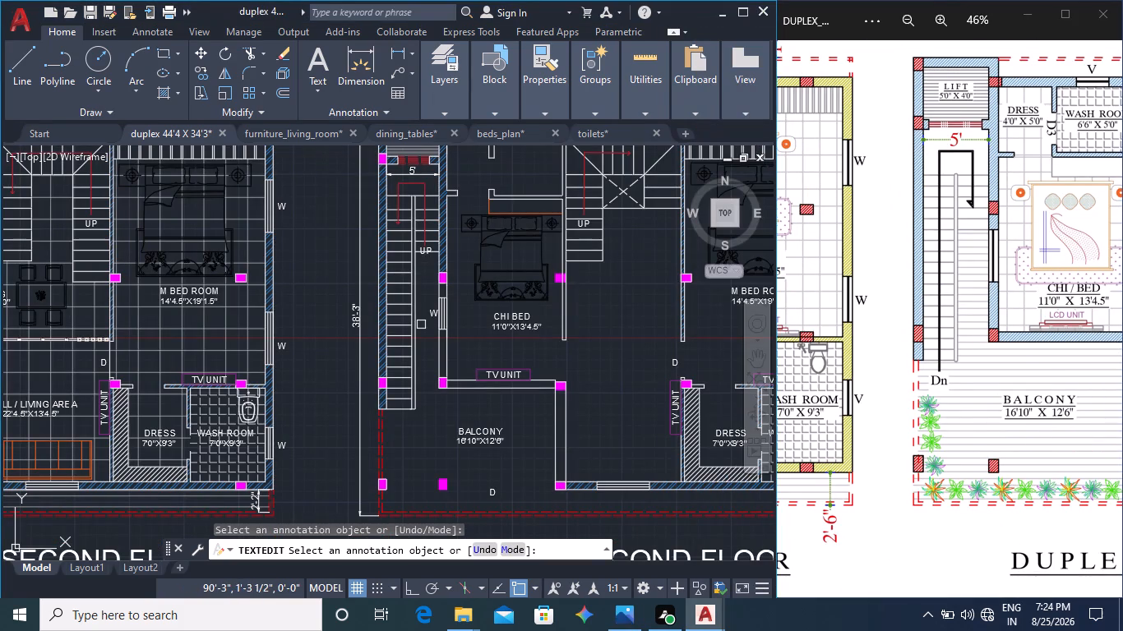
pyautogui.moveTo(429, 315); pyautogui.dragTo(430, 379, button='middle')
pyautogui.scroll(2, 432, 265)
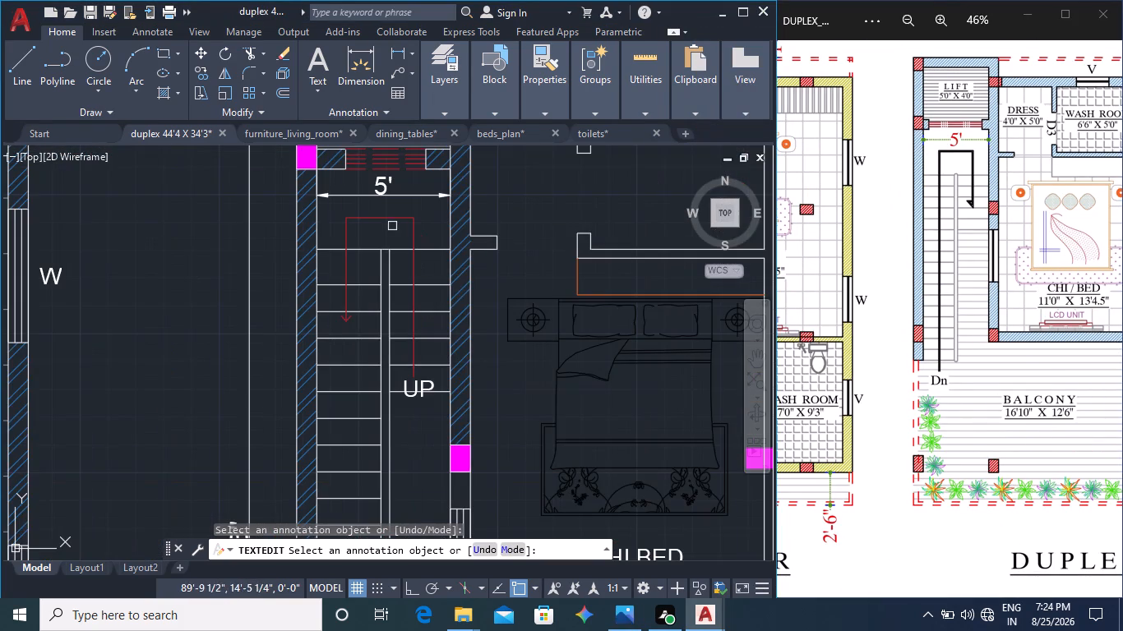
pyautogui.click(381, 220)
pyautogui.click(376, 215)
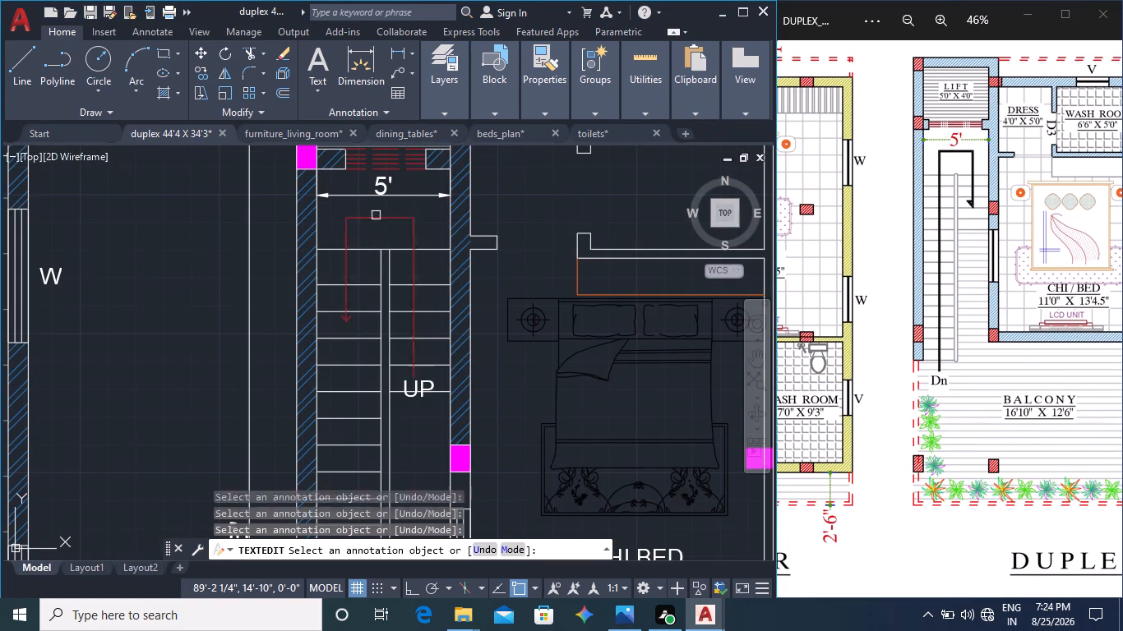
pyautogui.press('Escape')
pyautogui.press('Escape')
pyautogui.click(378, 217)
pyautogui.scroll(2, 348, 297)
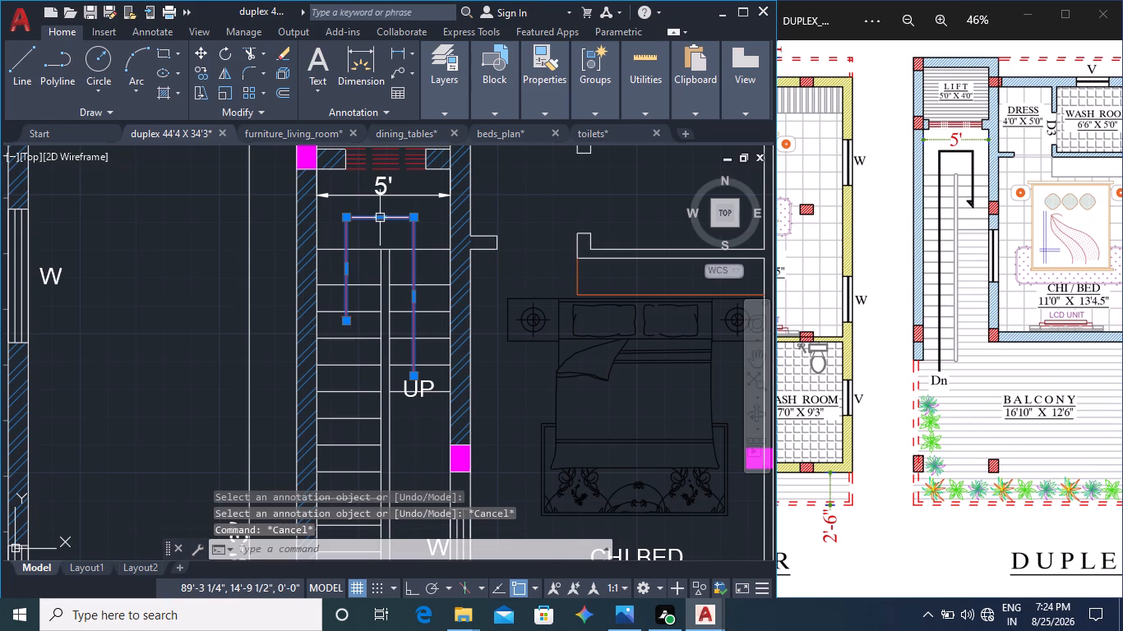
pyautogui.scroll(2, 378, 217)
pyautogui.click(350, 419)
pyautogui.scroll(-2, 391, 235)
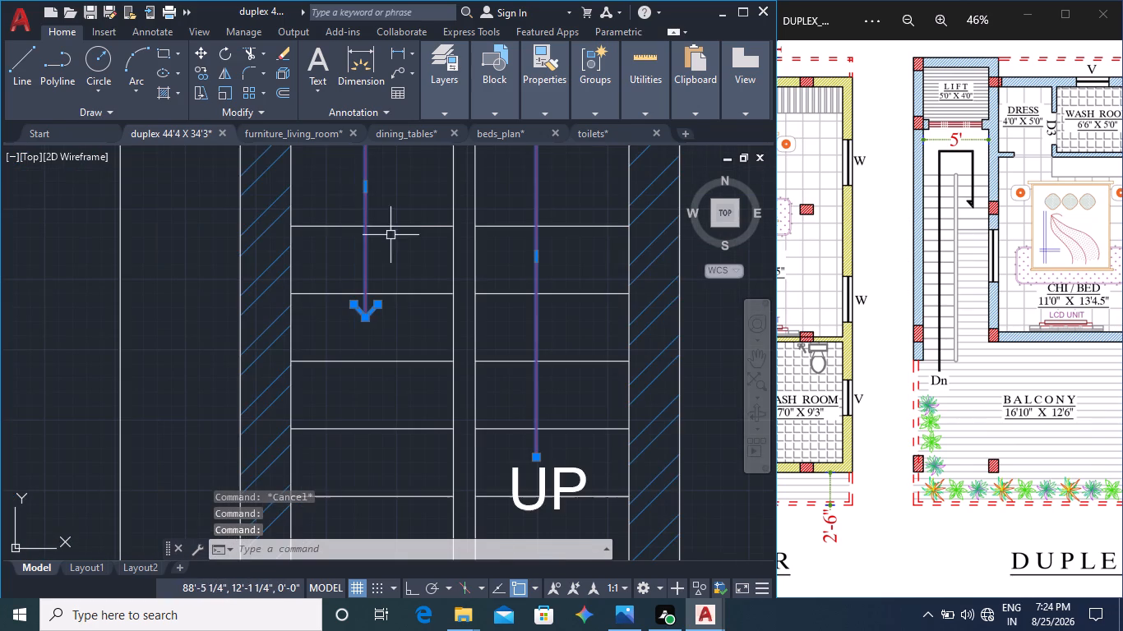
pyautogui.click(229, 71)
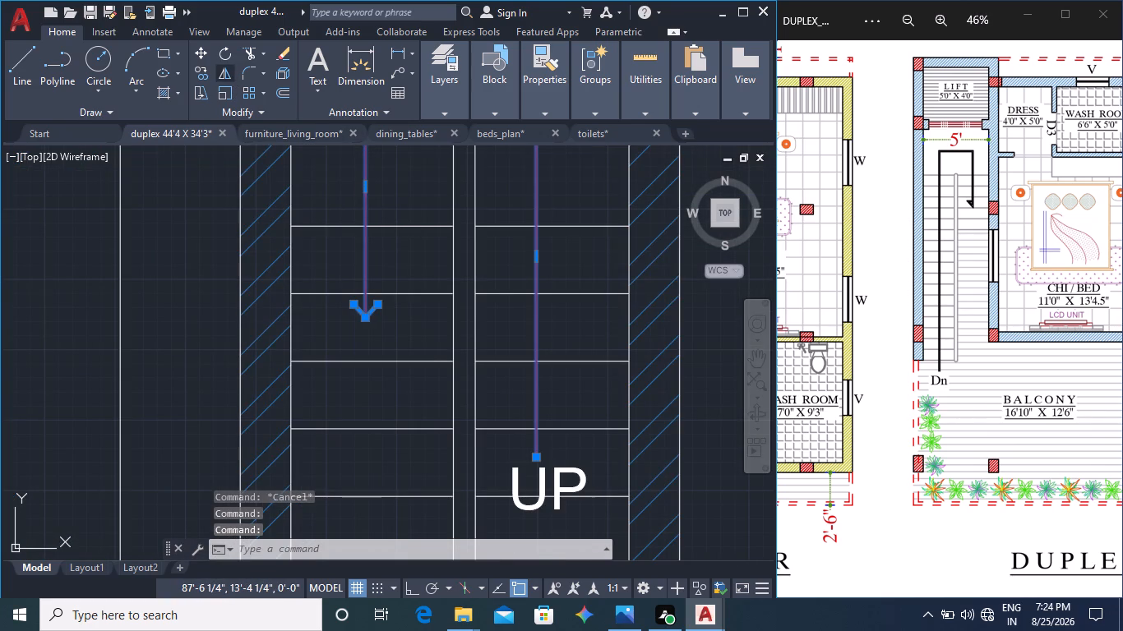
pyautogui.moveTo(496, 310); pyautogui.dragTo(452, 355, button='middle')
pyautogui.scroll(-2, 451, 355)
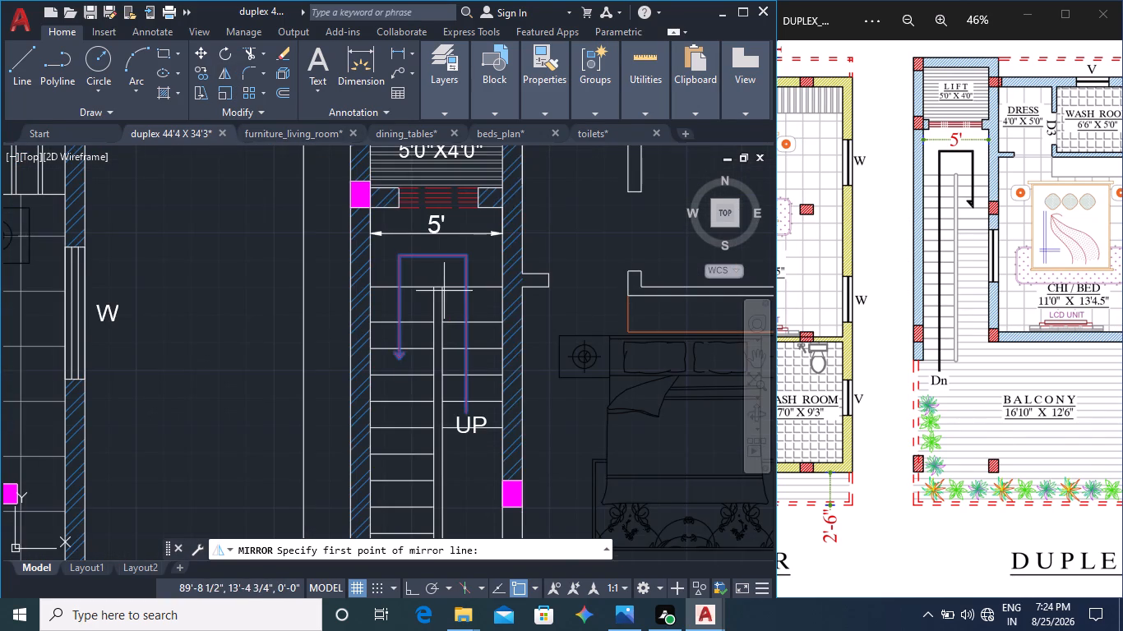
pyautogui.click(436, 256)
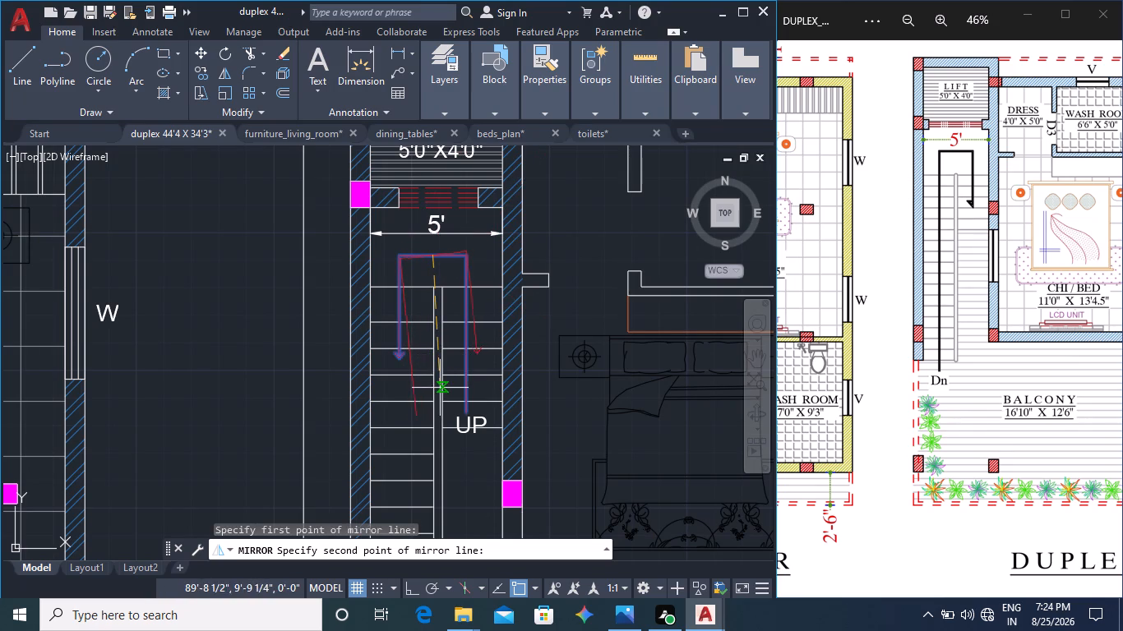
pyautogui.scroll(3, 436, 403)
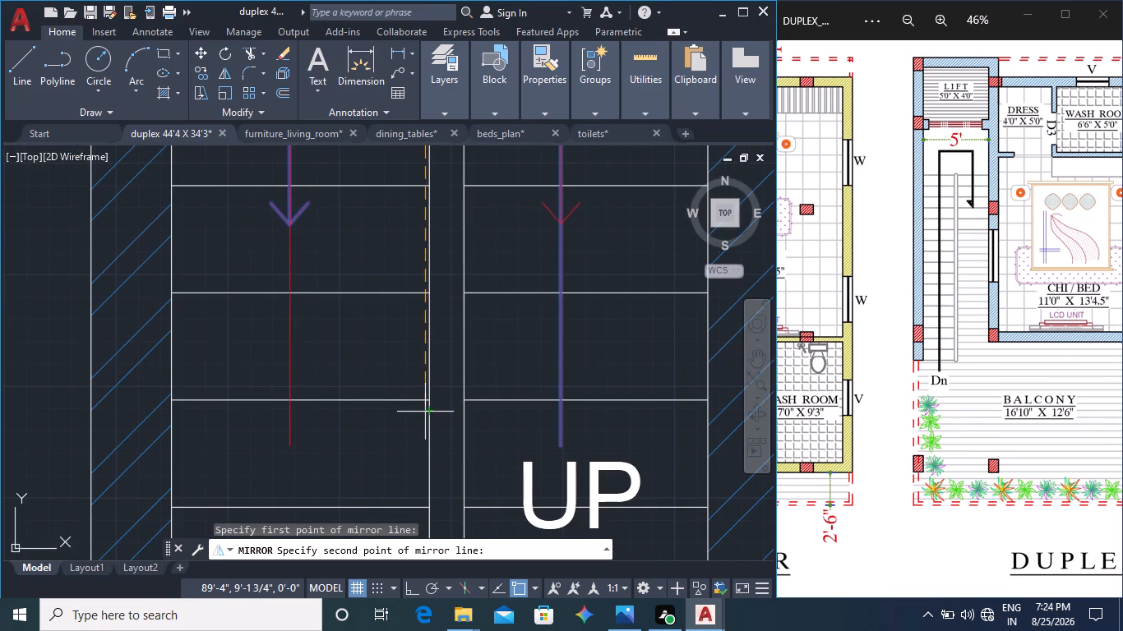
pyautogui.click(425, 412)
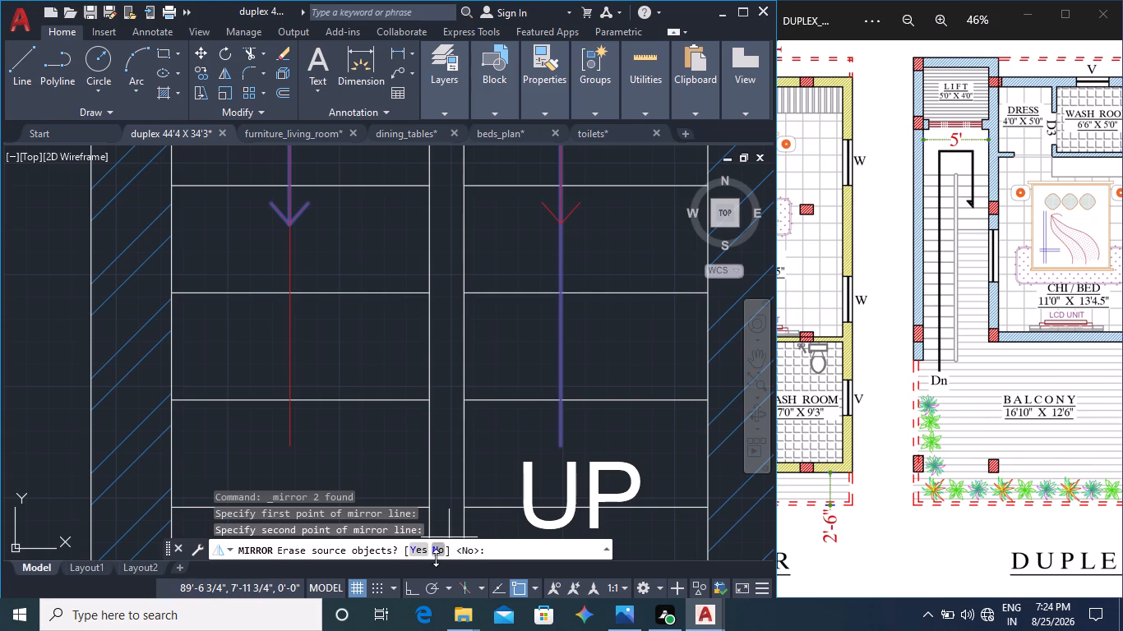
pyautogui.click(416, 548)
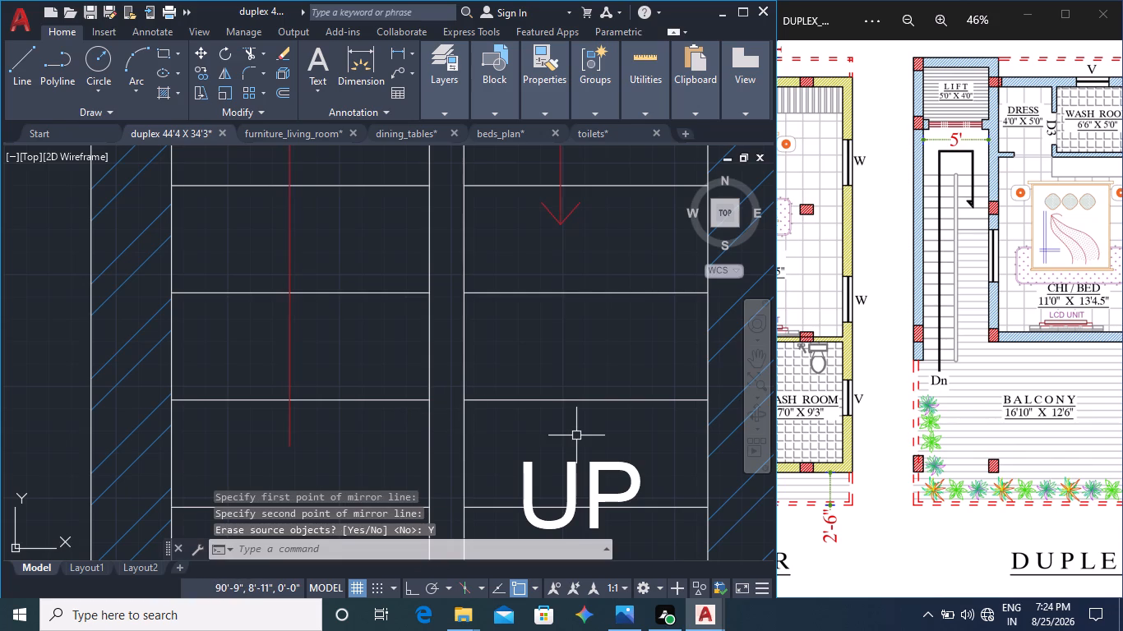
# Stretch the tail of the mirrored stair arrow straight down the long flight by about 10', with Ortho on.
pyautogui.scroll(-2, 512, 365)
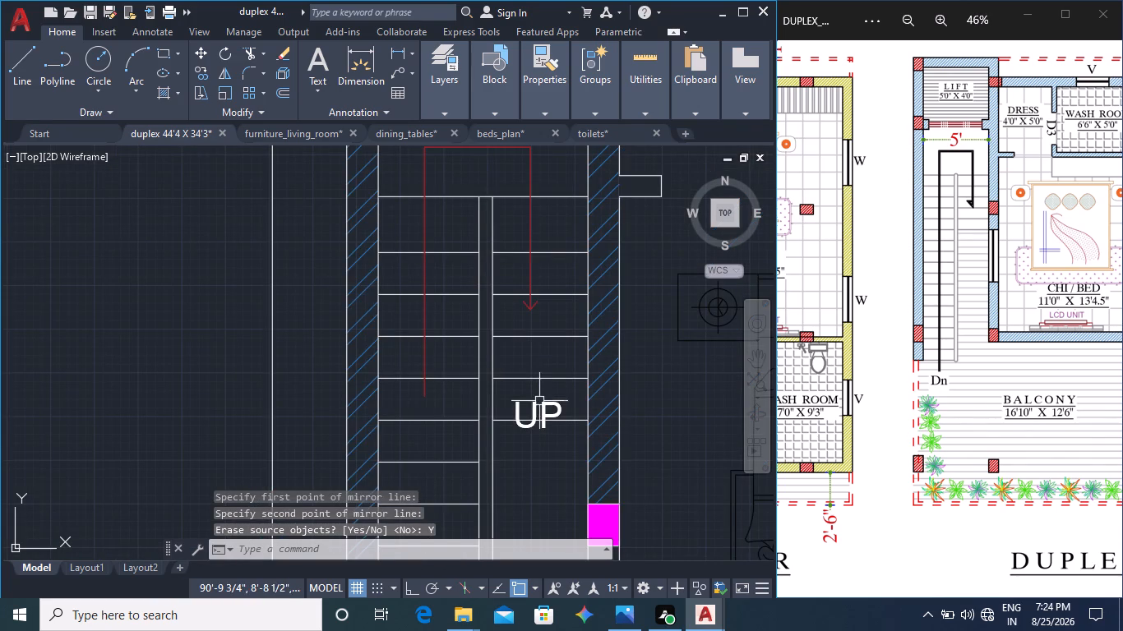
pyautogui.scroll(-1, 548, 417)
pyautogui.moveTo(548, 460); pyautogui.dragTo(557, 376, button='middle')
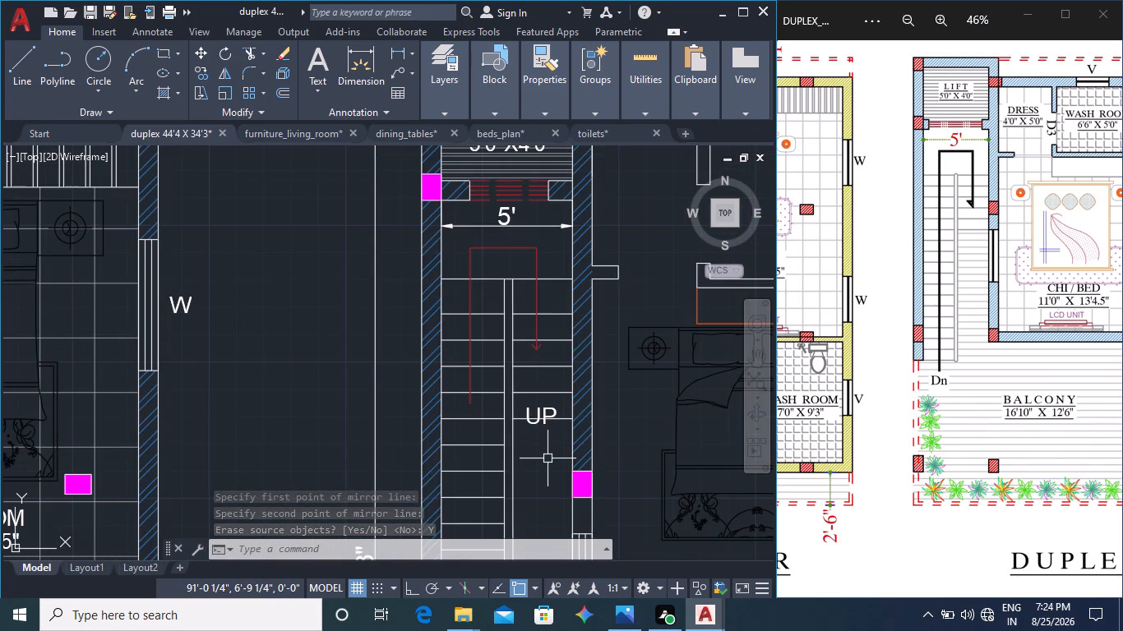
pyautogui.moveTo(539, 450); pyautogui.dragTo(576, 335, button='middle')
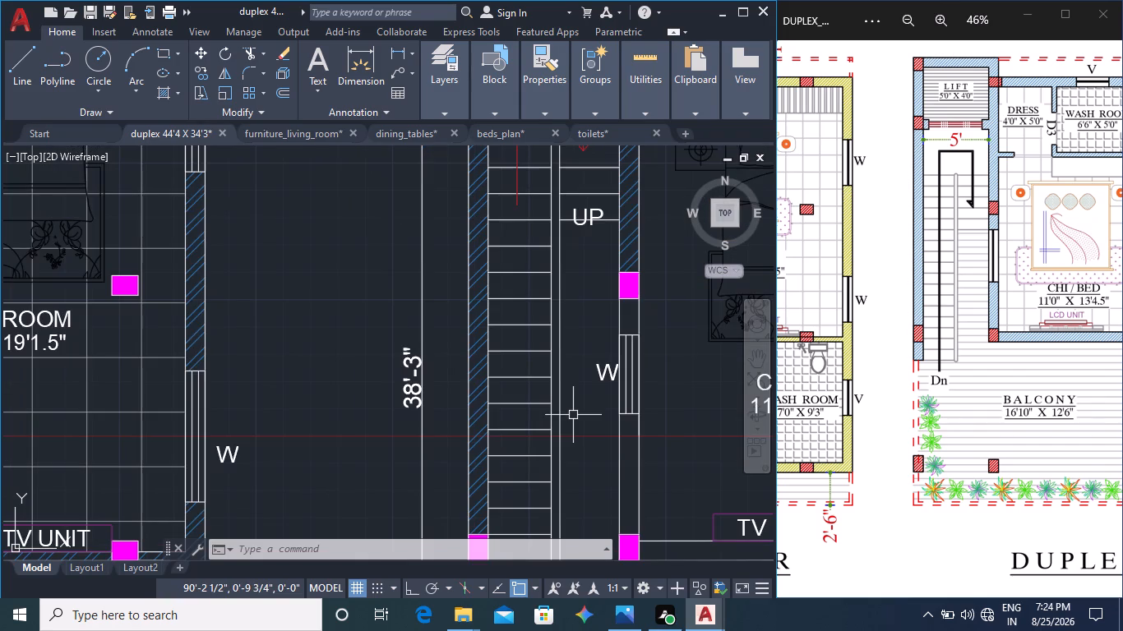
pyautogui.click(511, 203)
pyautogui.click(518, 203)
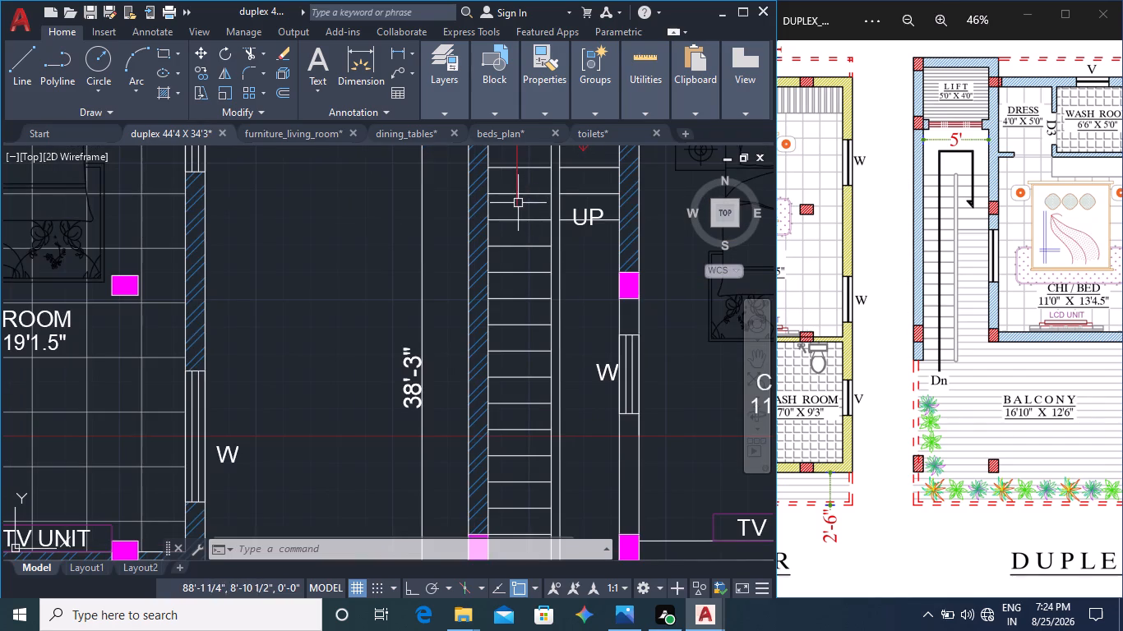
pyautogui.click(517, 207)
pyautogui.click(517, 205)
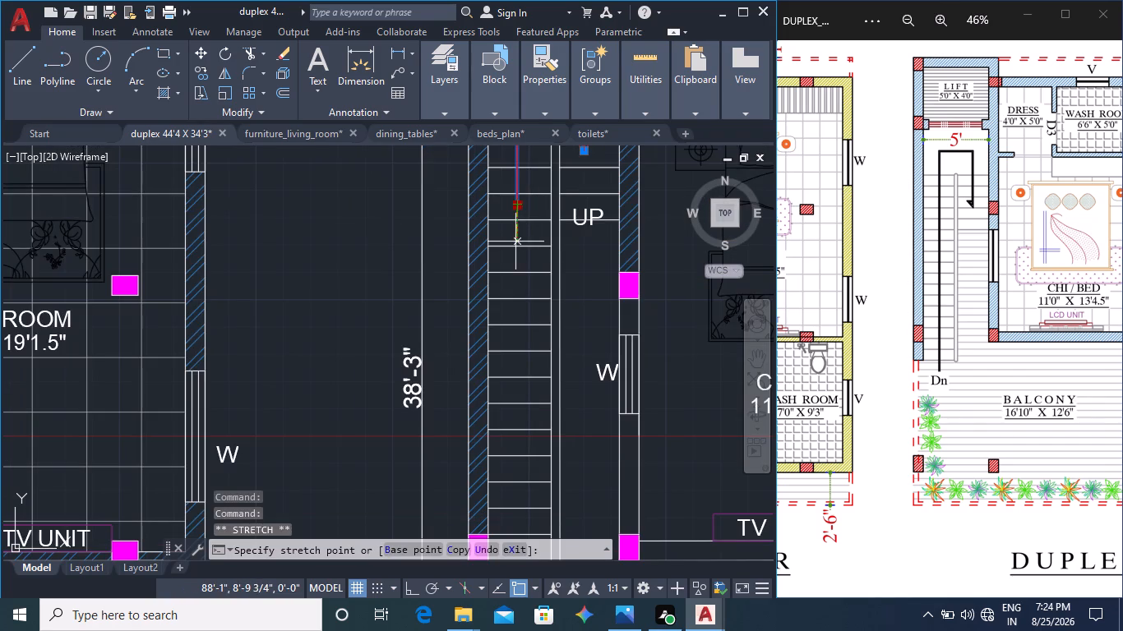
pyautogui.moveTo(525, 489); pyautogui.dragTo(539, 391, button='middle')
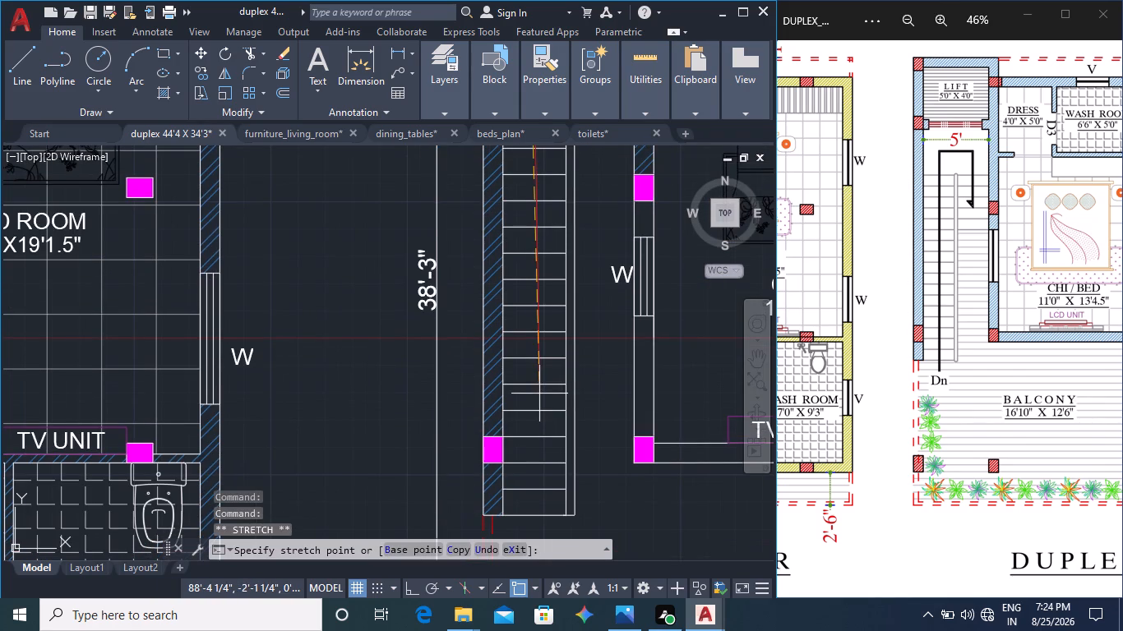
pyautogui.press('F8')
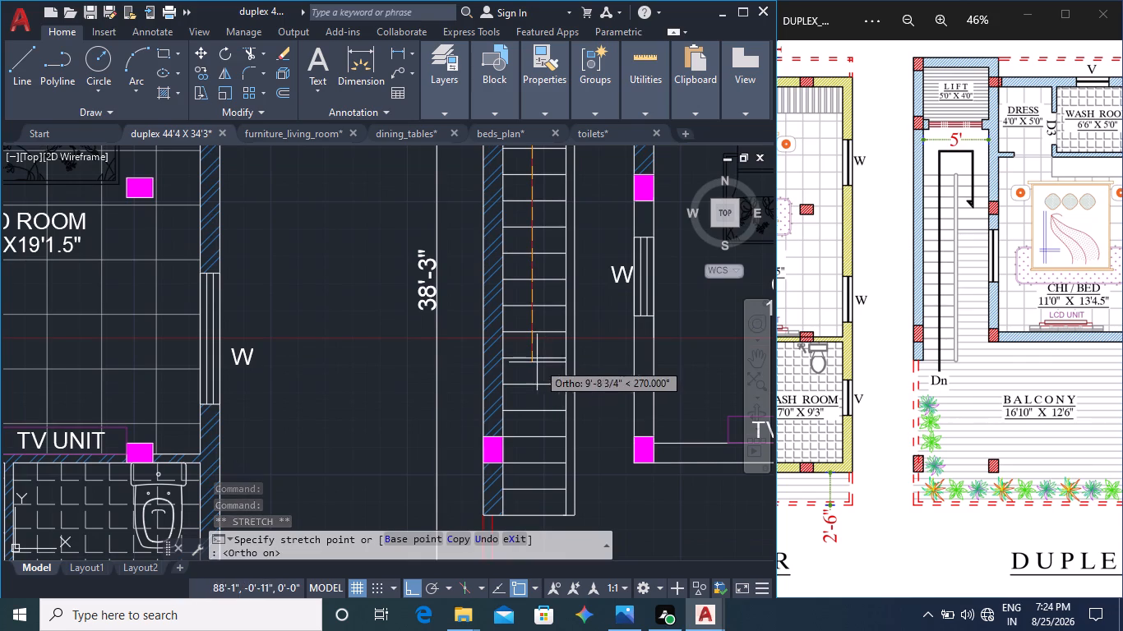
pyautogui.click(534, 374)
pyautogui.press('Escape')
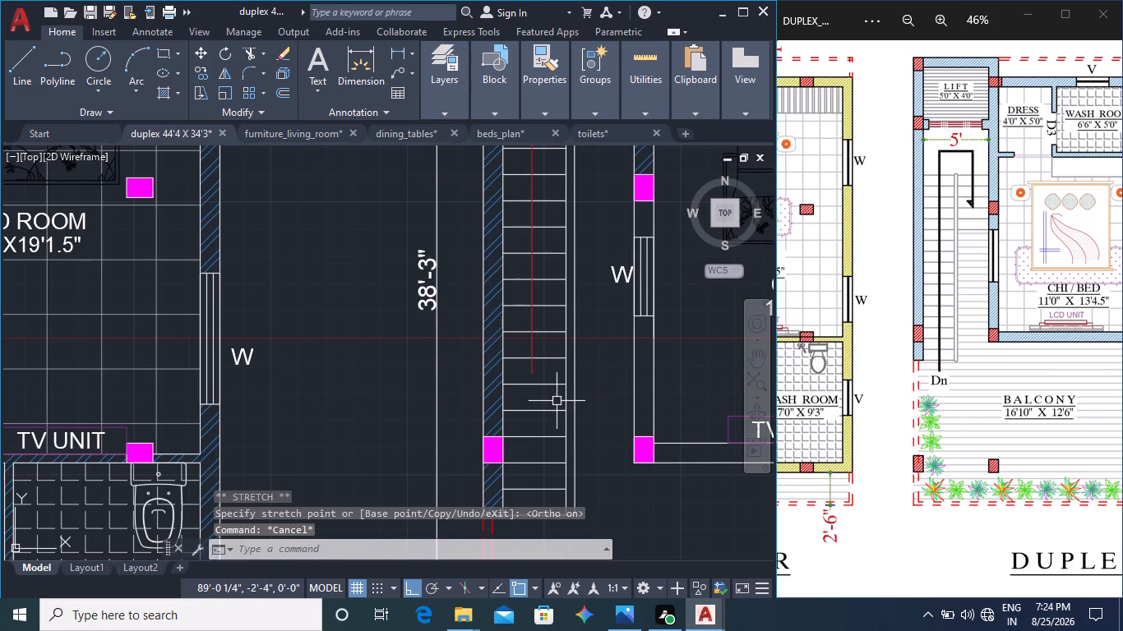
# Move the UP label of the stair below the lift to just beneath the arrow's lengthened tail, with Ortho off.
pyautogui.moveTo(590, 360); pyautogui.dragTo(568, 513, button='middle')
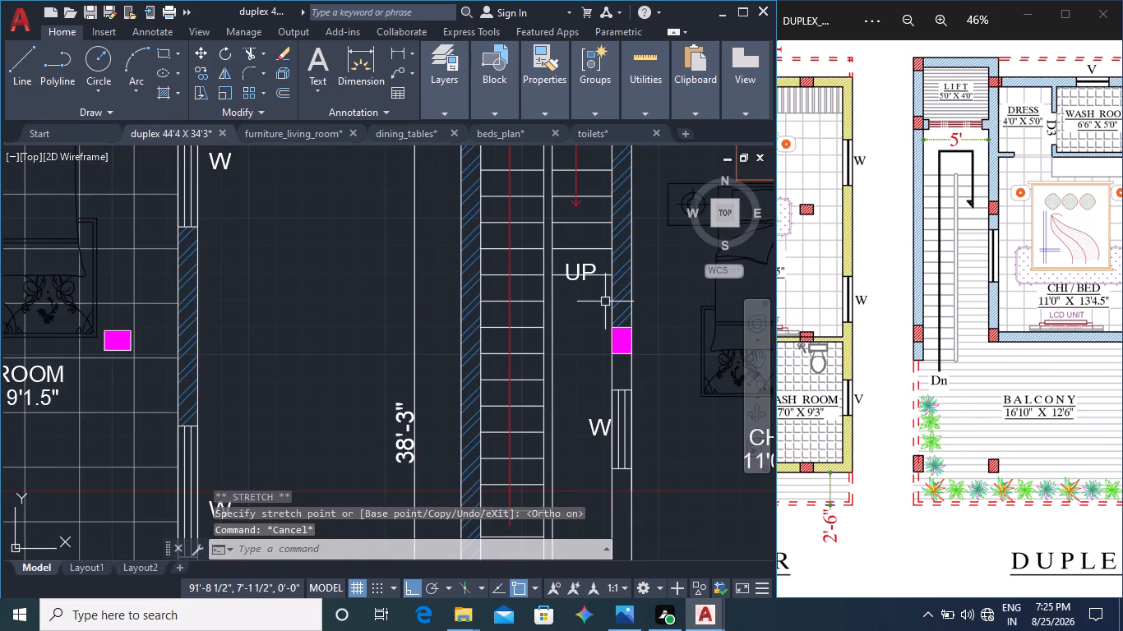
pyautogui.click(586, 269)
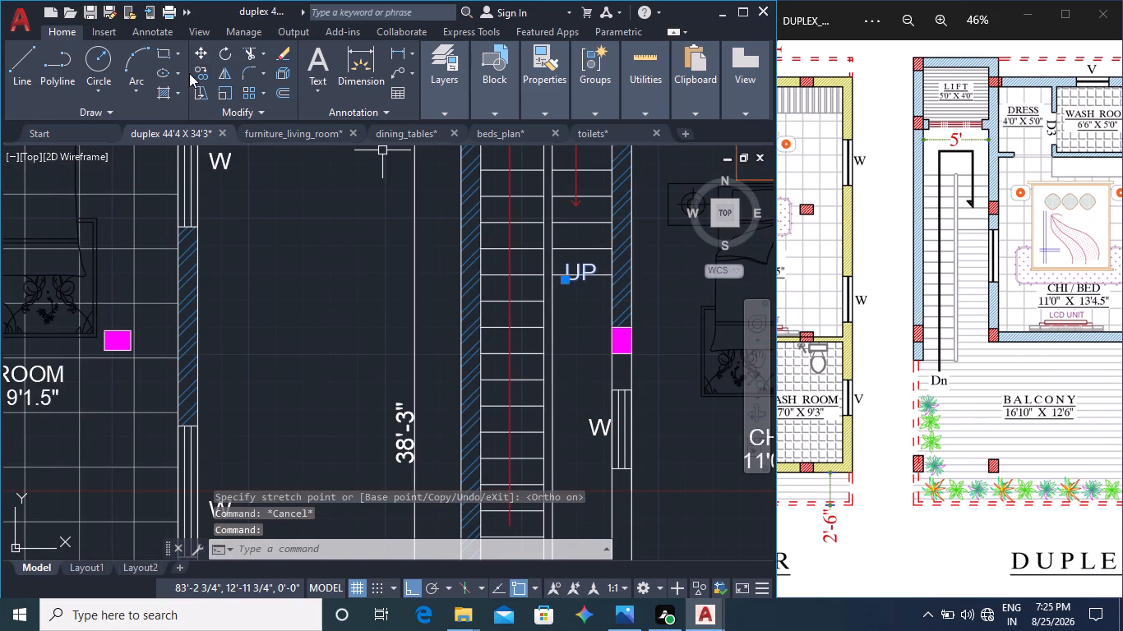
pyautogui.click(195, 70)
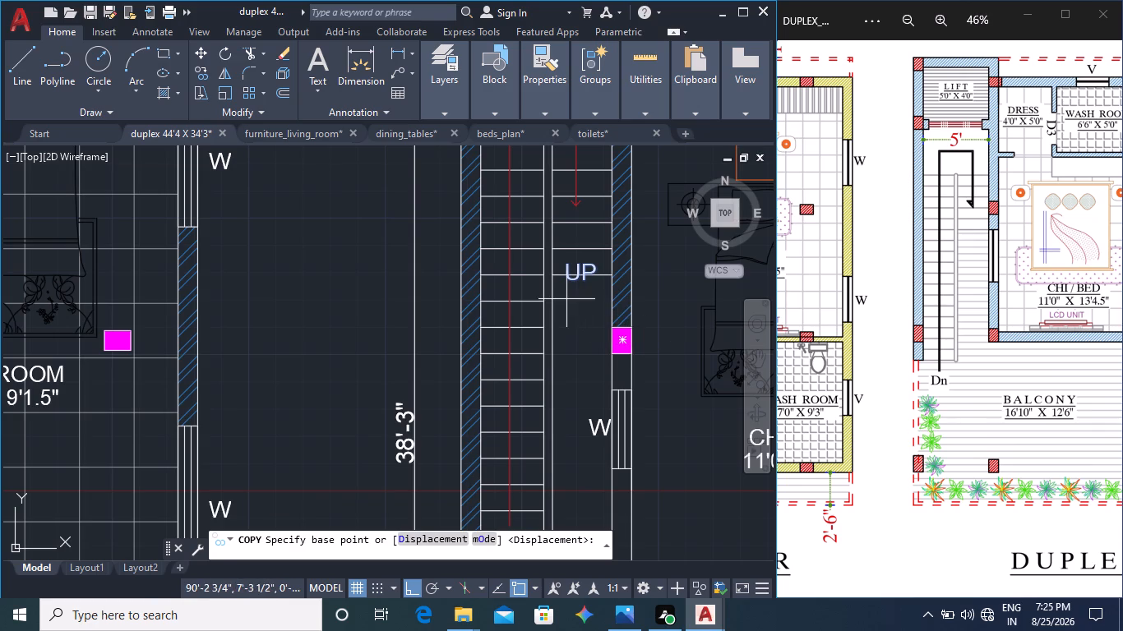
pyautogui.press('Escape')
pyautogui.click(578, 274)
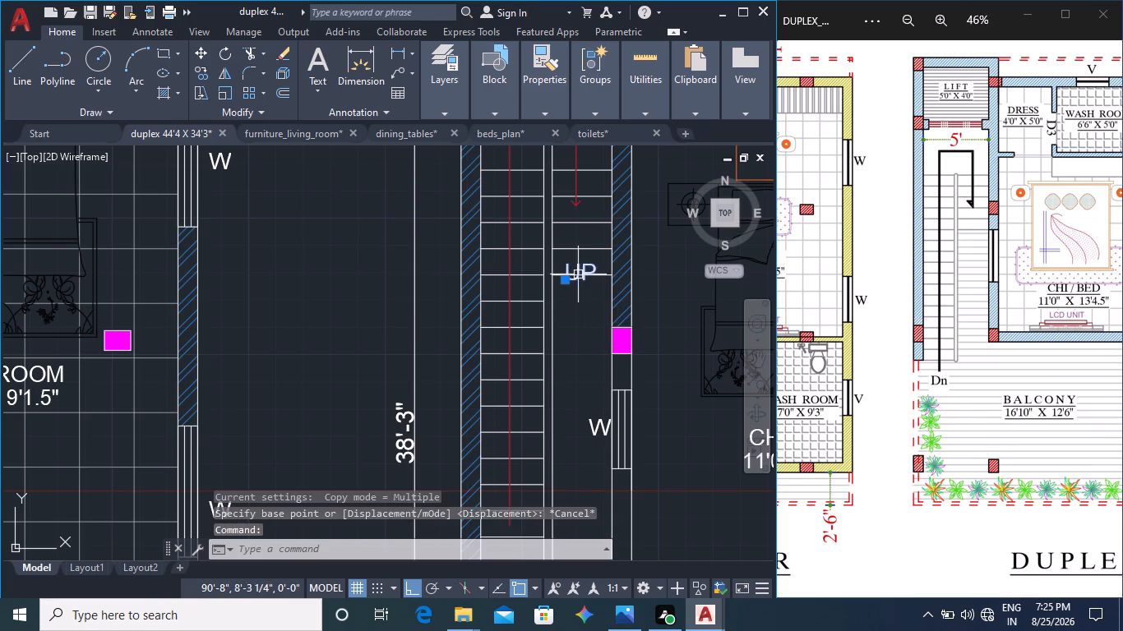
pyautogui.click(569, 280)
pyautogui.moveTo(569, 444); pyautogui.dragTo(633, 277, button='middle')
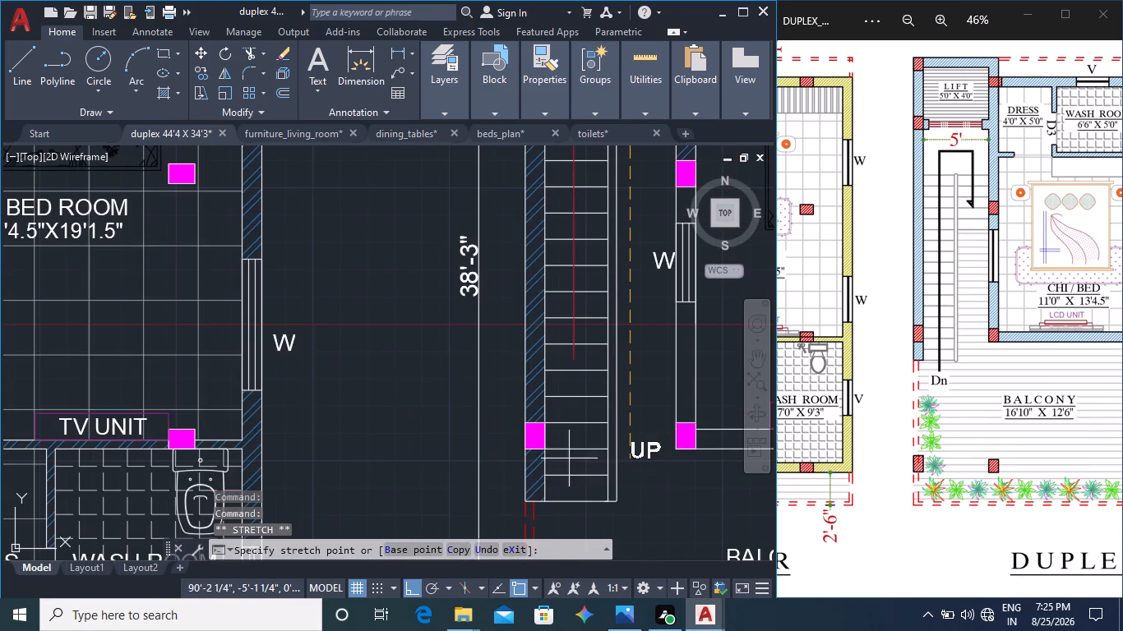
pyautogui.press('F8')
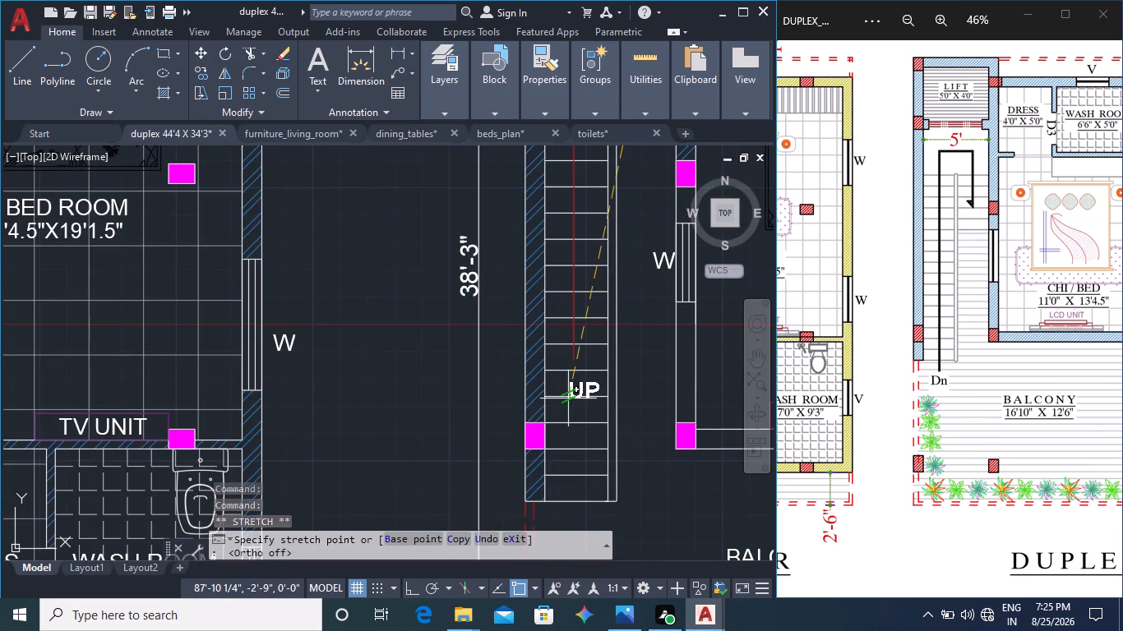
pyautogui.click(561, 394)
pyautogui.press('Escape')
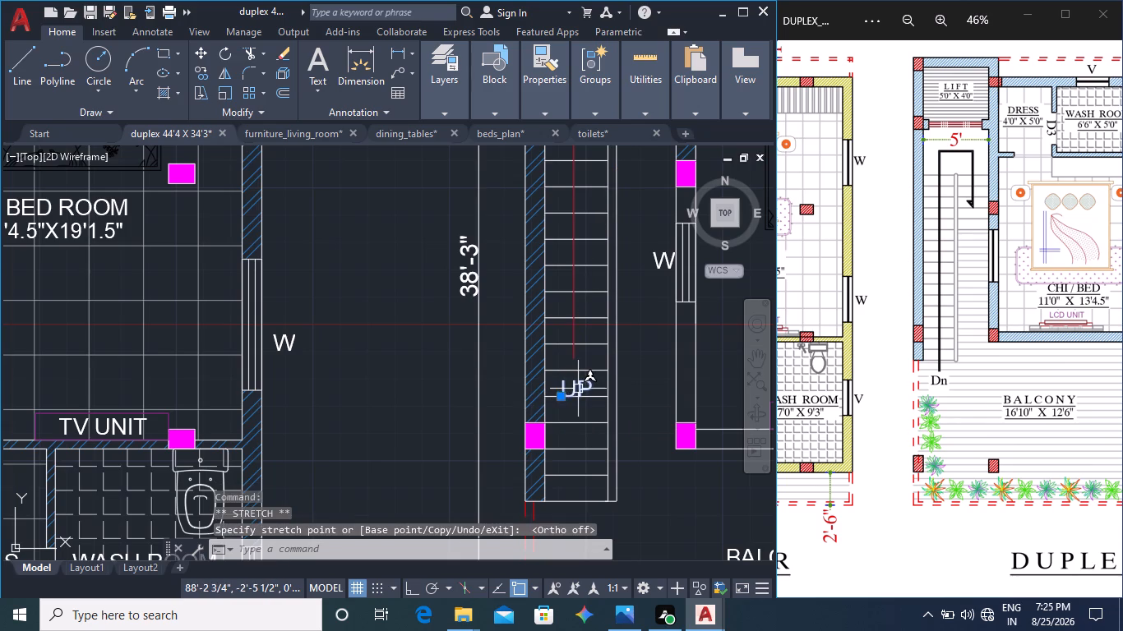
# Change the moved UP label on the stair below the lift to DN.
pyautogui.doubleClick(578, 389)
pyautogui.press('BackSpace')
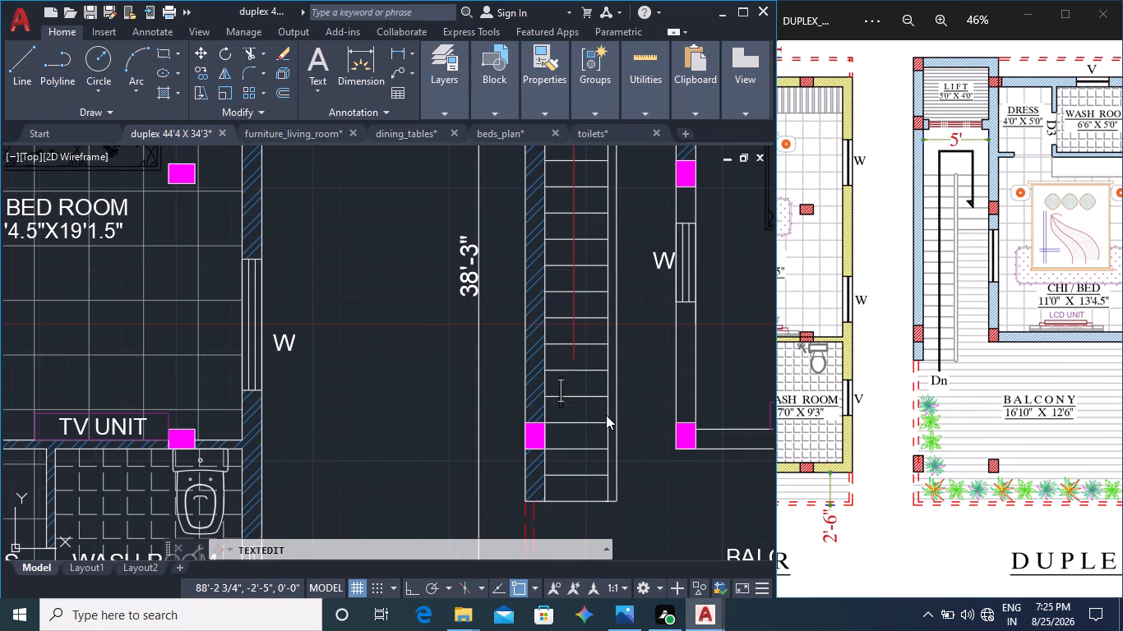
pyautogui.press('d')
pyautogui.press('n')
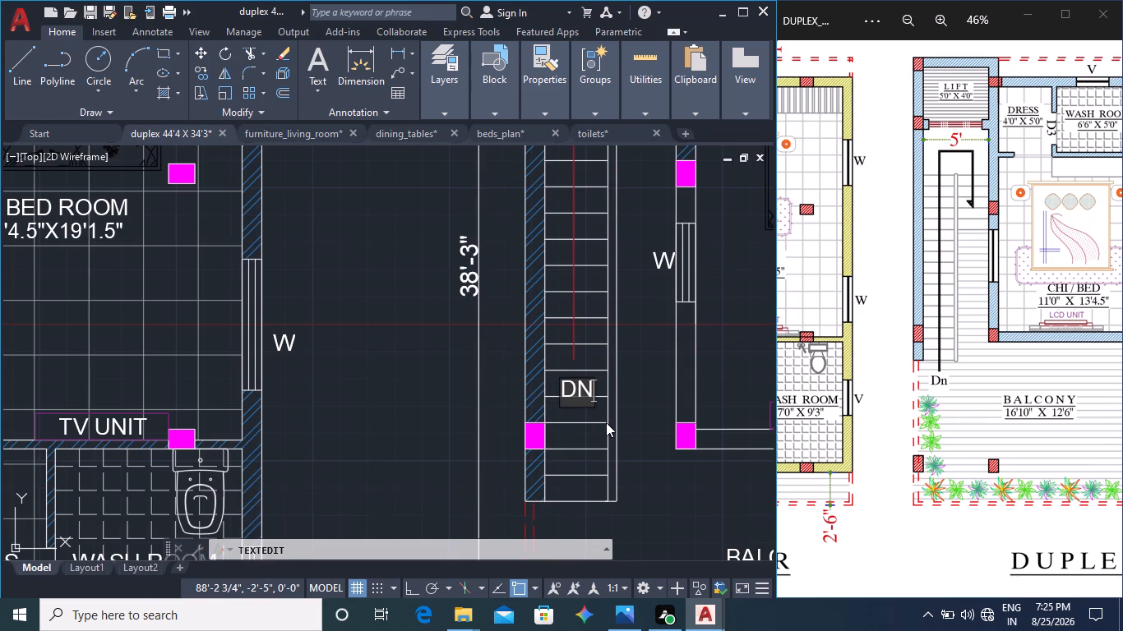
pyautogui.press('Return')
pyautogui.click(579, 392)
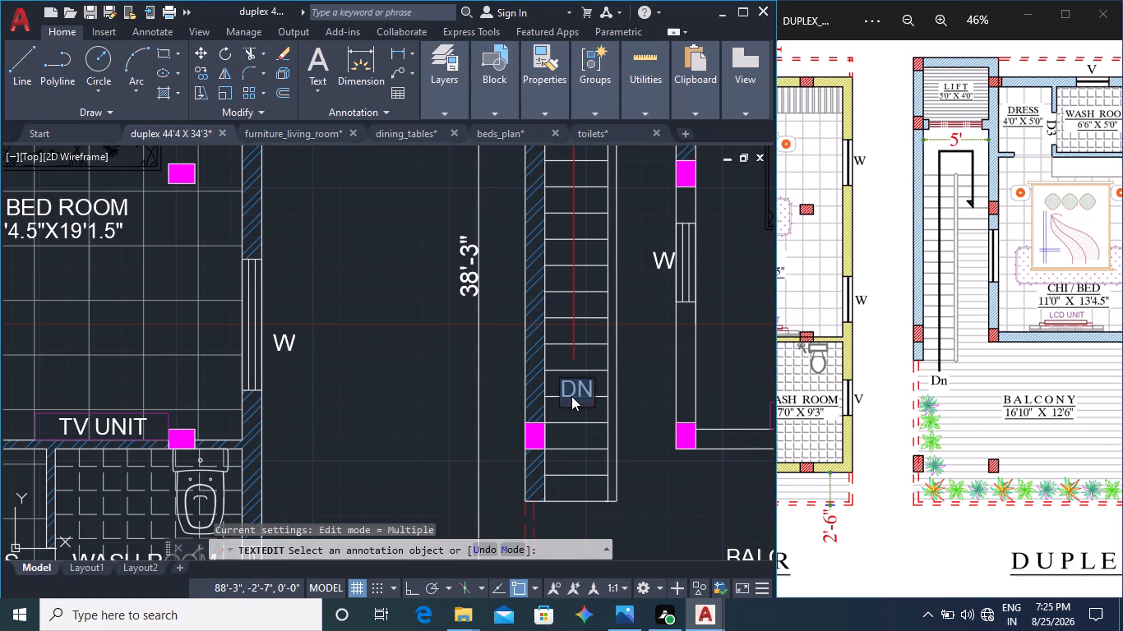
pyautogui.press('Escape')
pyautogui.press('Escape')
pyautogui.press('Escape')
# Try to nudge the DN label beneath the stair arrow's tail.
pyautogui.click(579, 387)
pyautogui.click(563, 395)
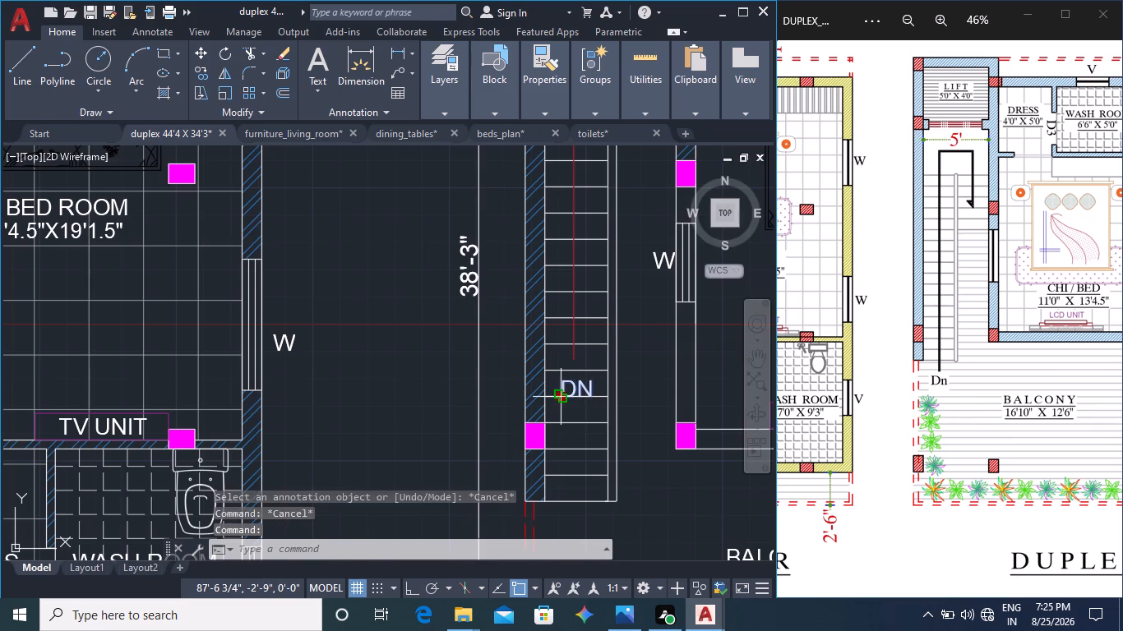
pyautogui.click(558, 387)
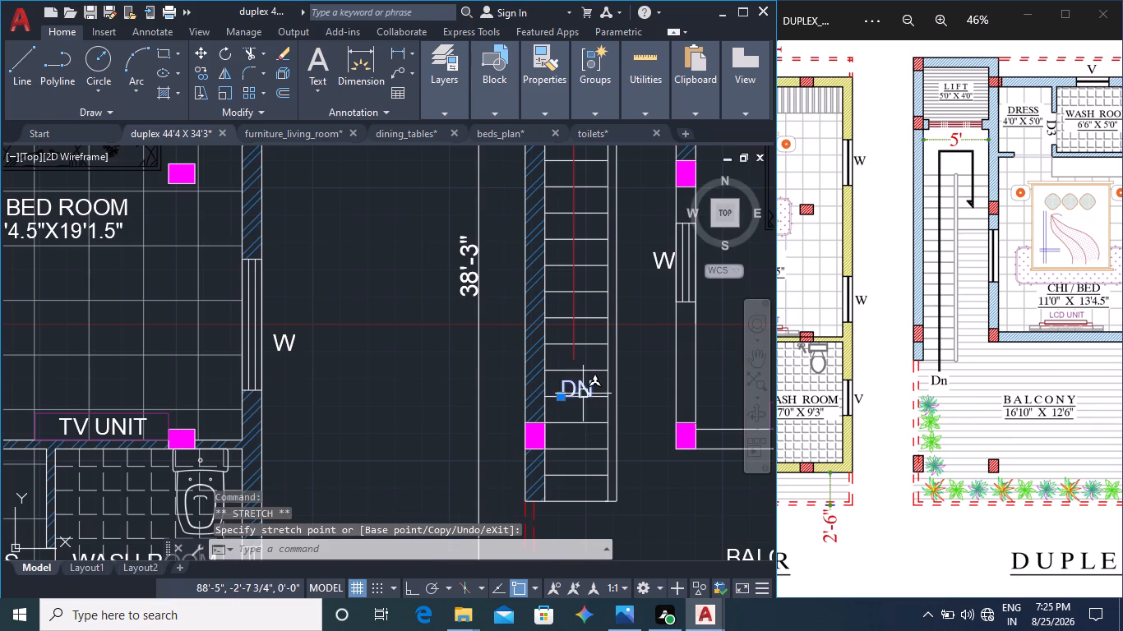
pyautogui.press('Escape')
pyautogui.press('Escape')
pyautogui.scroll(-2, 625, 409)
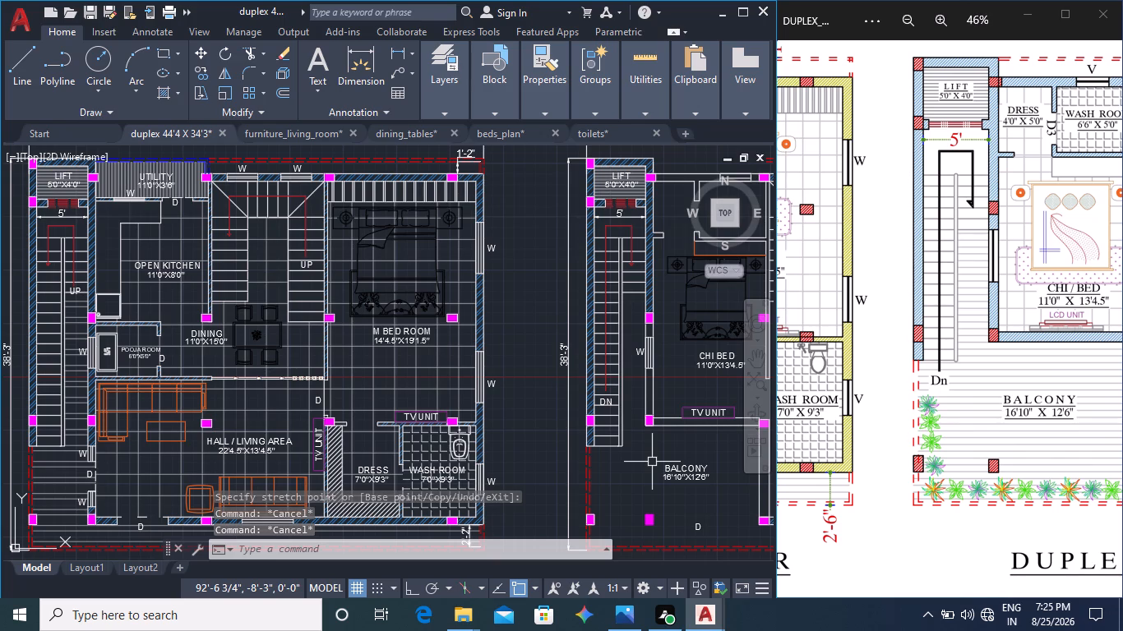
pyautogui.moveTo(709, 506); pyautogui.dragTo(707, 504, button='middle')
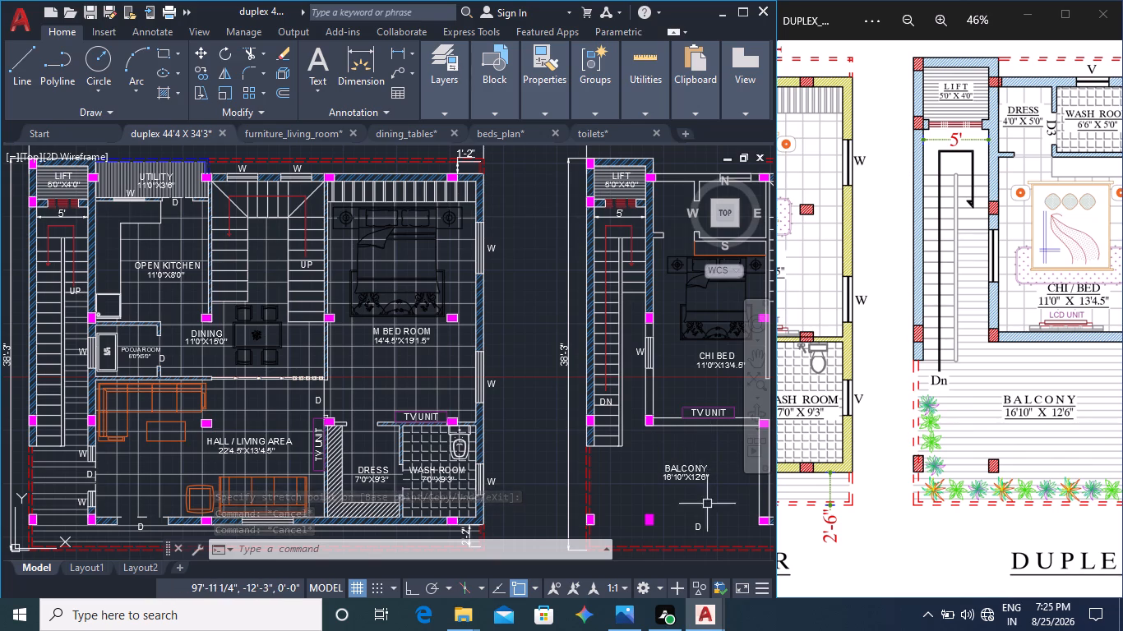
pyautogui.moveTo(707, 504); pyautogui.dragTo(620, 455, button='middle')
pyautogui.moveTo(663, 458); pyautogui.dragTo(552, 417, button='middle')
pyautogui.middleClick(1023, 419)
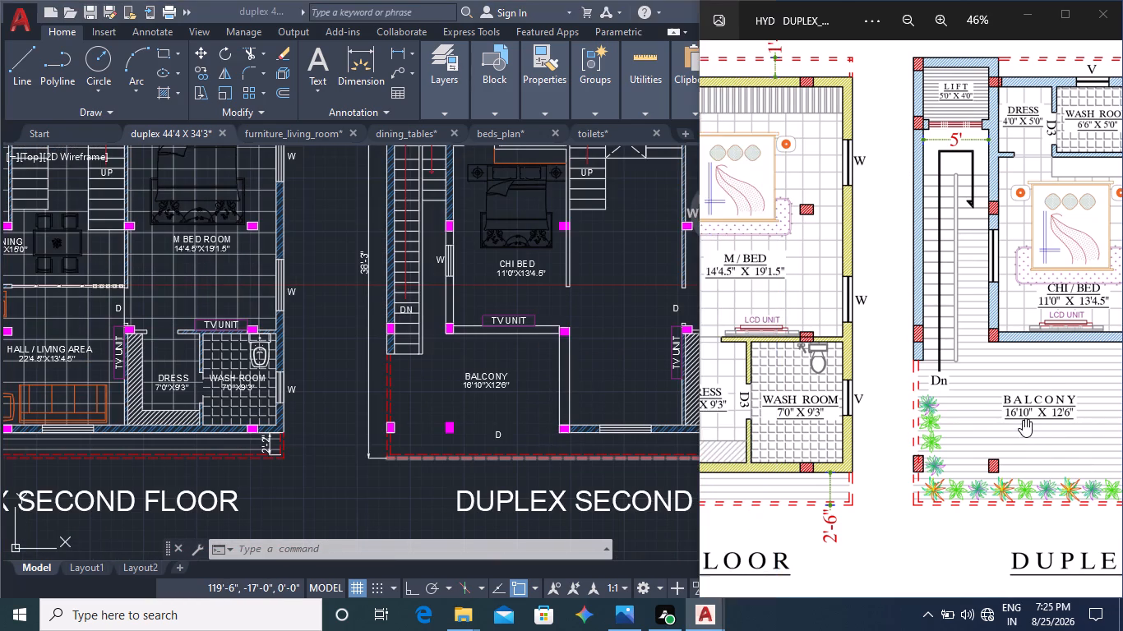
# Move the D label from below the balcony to the door opening between the CHI BED and the central lounge space.
pyautogui.moveTo(1046, 423); pyautogui.dragTo(982, 431, button='middle')
pyautogui.moveTo(996, 423); pyautogui.dragTo(942, 464, button='middle')
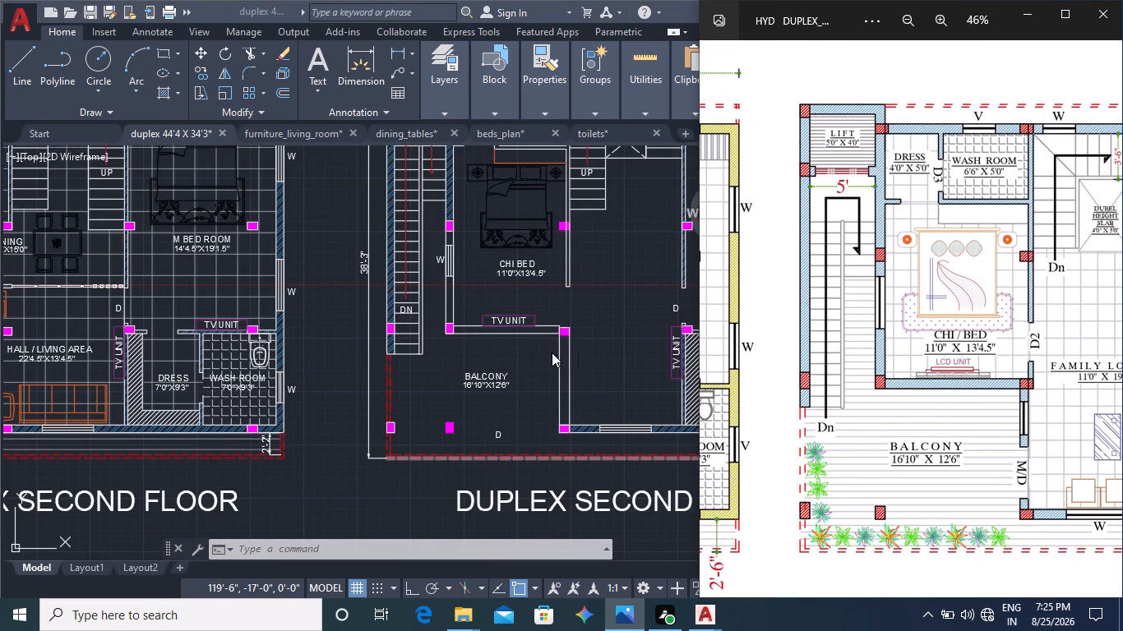
pyautogui.moveTo(596, 318); pyautogui.dragTo(587, 325, button='middle')
pyautogui.moveTo(596, 328); pyautogui.dragTo(530, 354, button='middle')
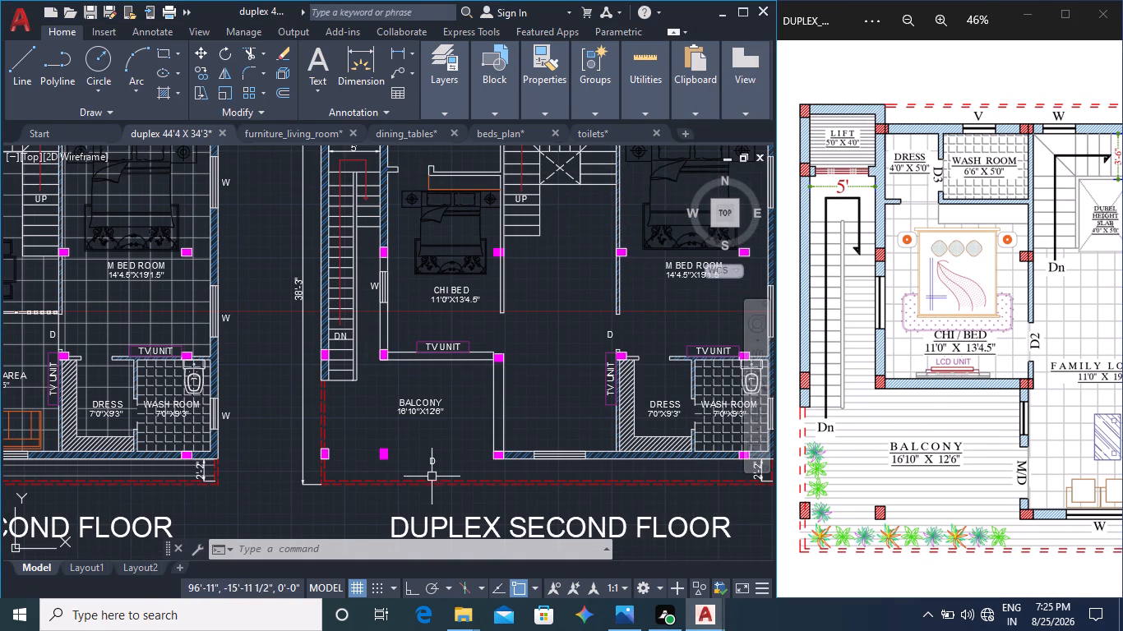
pyautogui.click(432, 466)
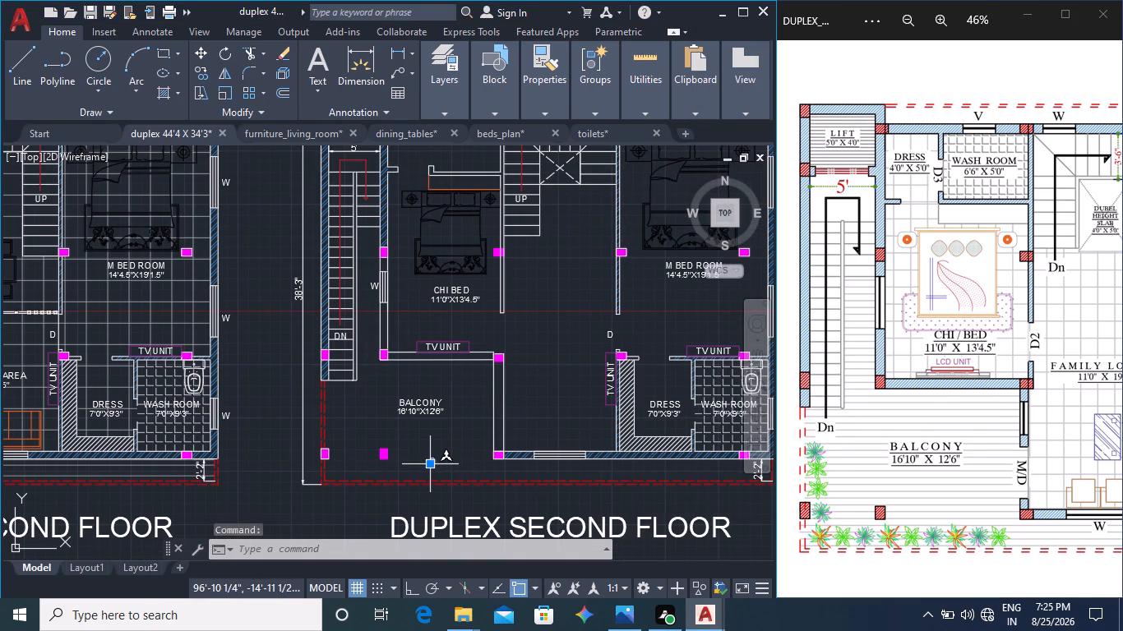
pyautogui.click(434, 467)
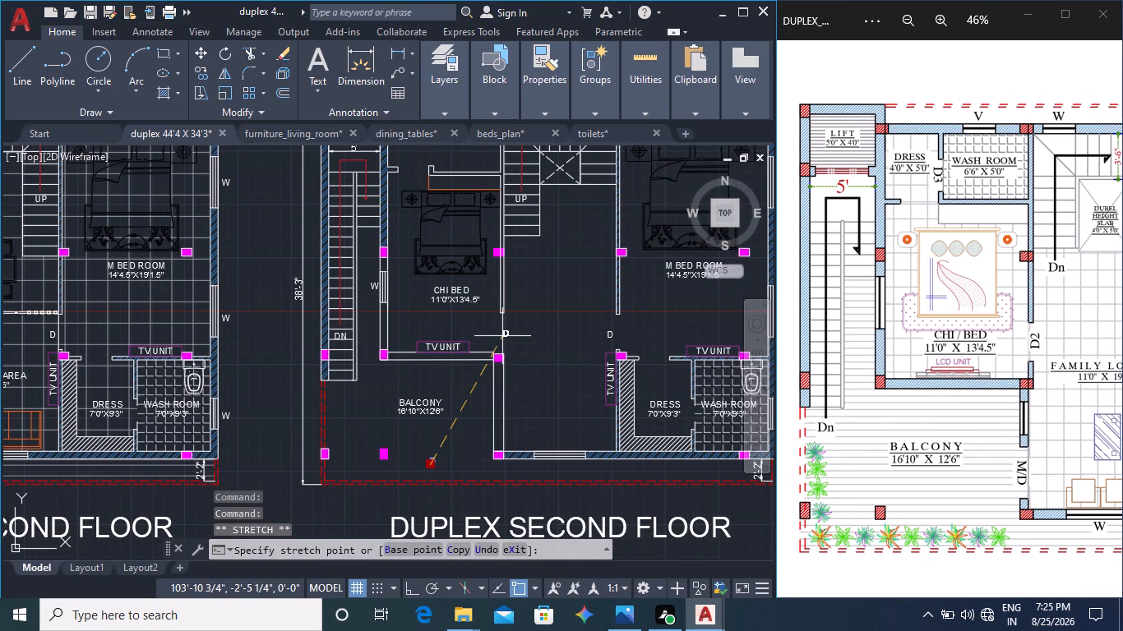
pyautogui.click(502, 336)
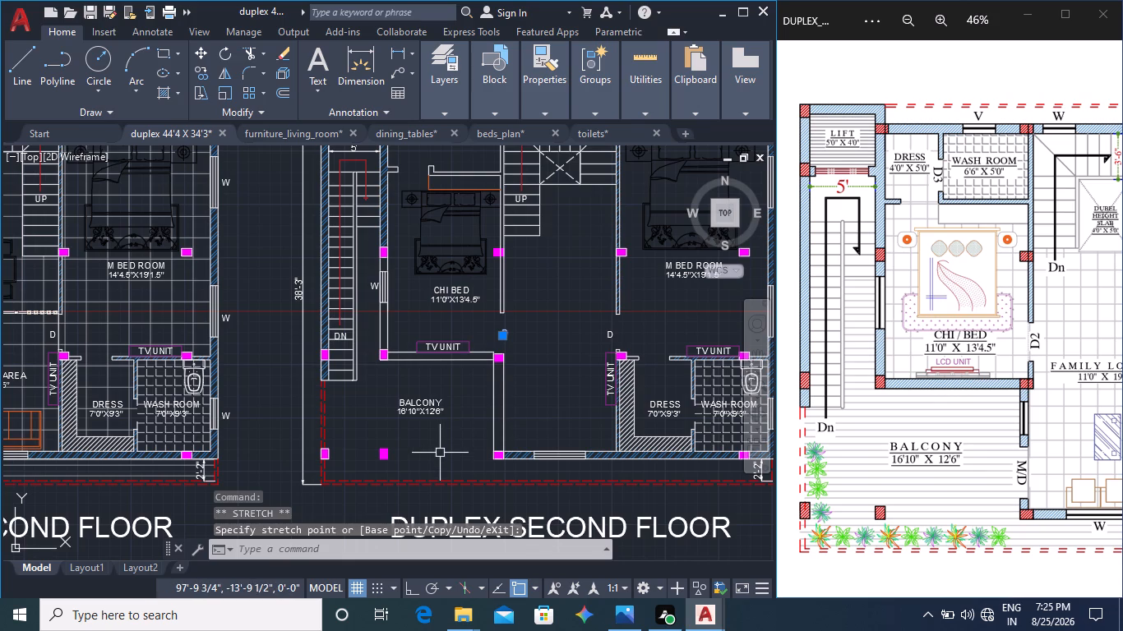
pyautogui.moveTo(441, 454); pyautogui.dragTo(383, 422, button='middle')
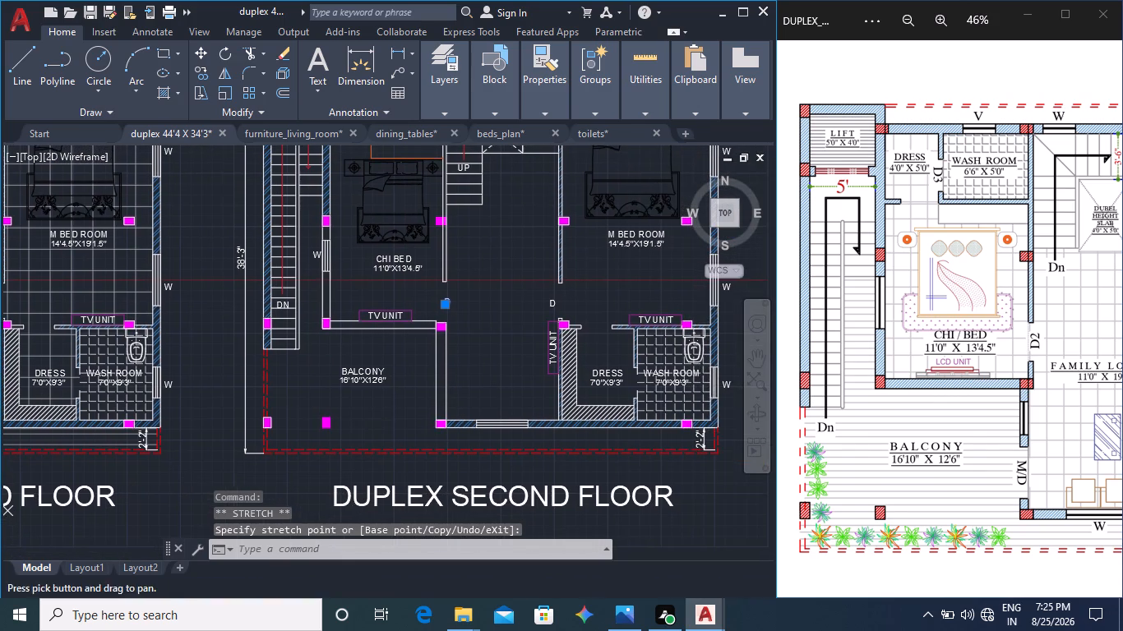
pyautogui.press('Escape')
pyautogui.press('Escape')
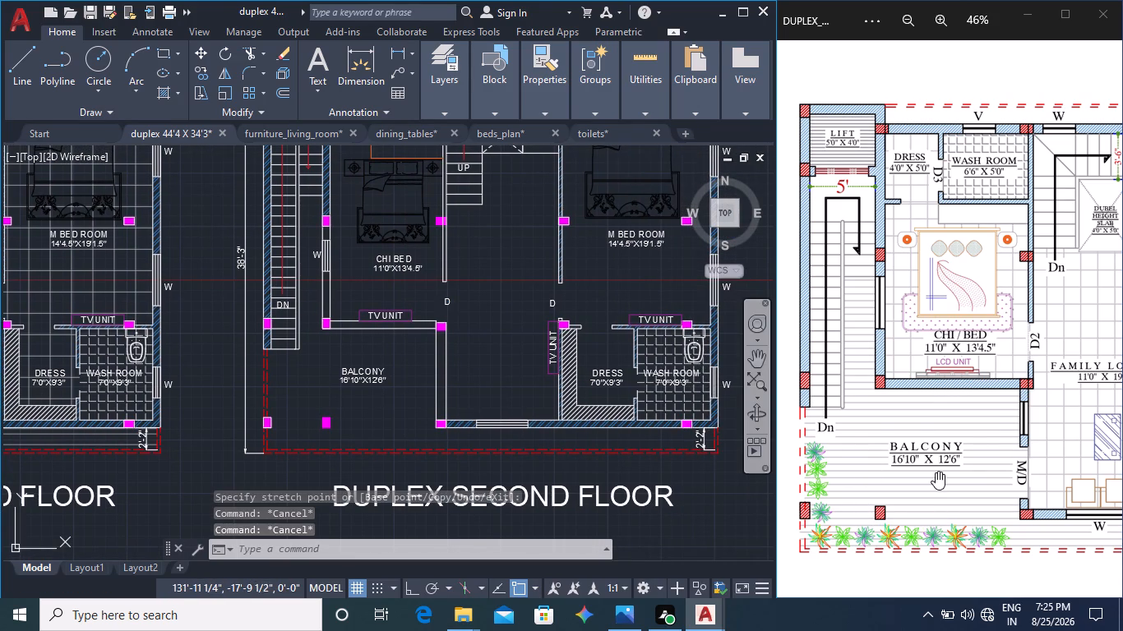
# Copy the DRESS label from the lower dressing room into the small room beside the lift.
pyautogui.moveTo(408, 379); pyautogui.dragTo(398, 435, button='middle')
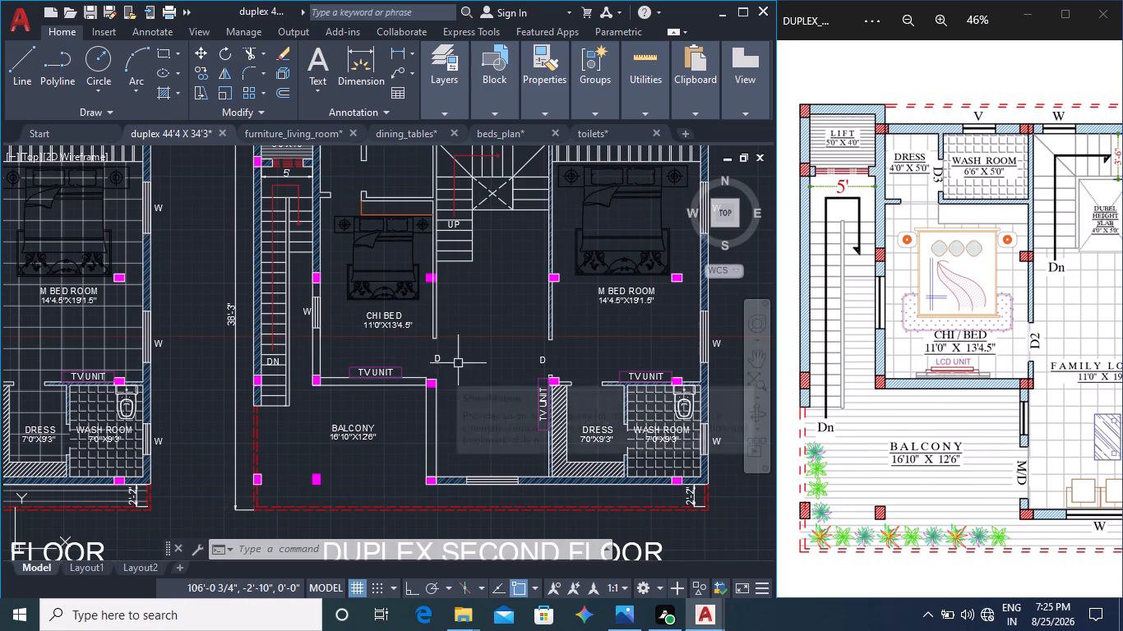
pyautogui.moveTo(466, 354); pyautogui.dragTo(455, 396, button='middle')
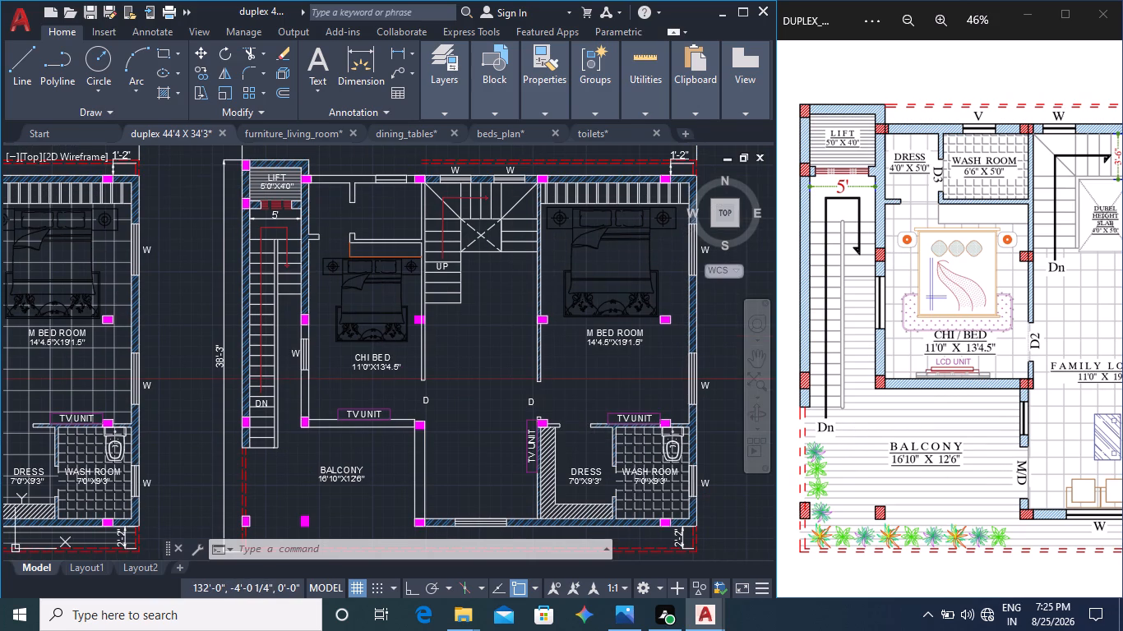
pyautogui.moveTo(446, 343); pyautogui.dragTo(418, 352, button='middle')
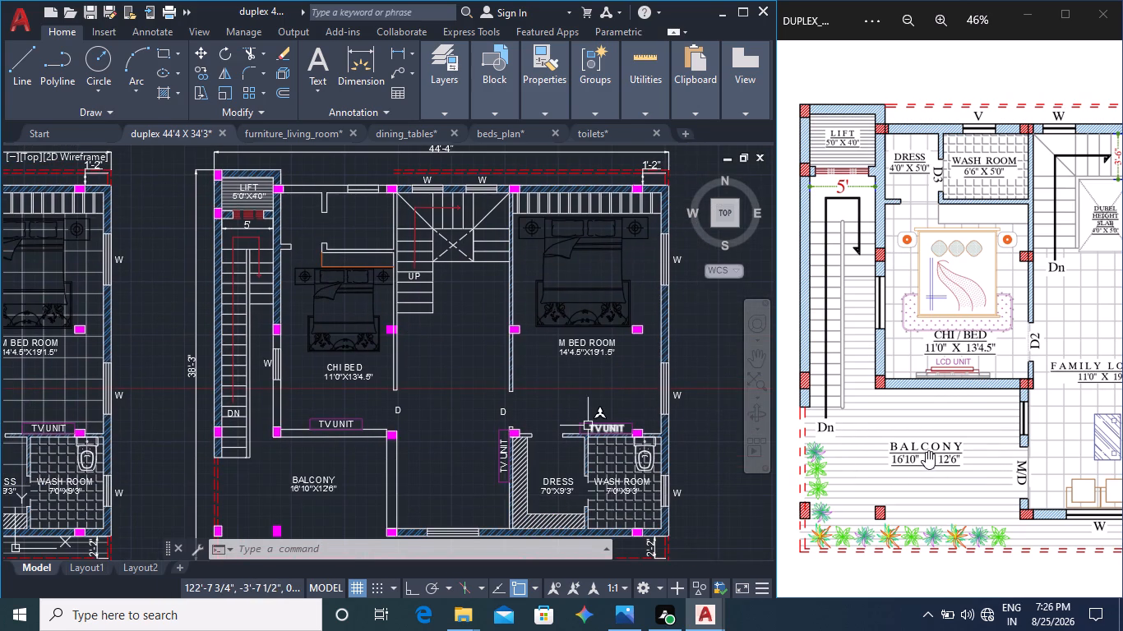
pyautogui.moveTo(926, 450); pyautogui.dragTo(900, 481, button='middle')
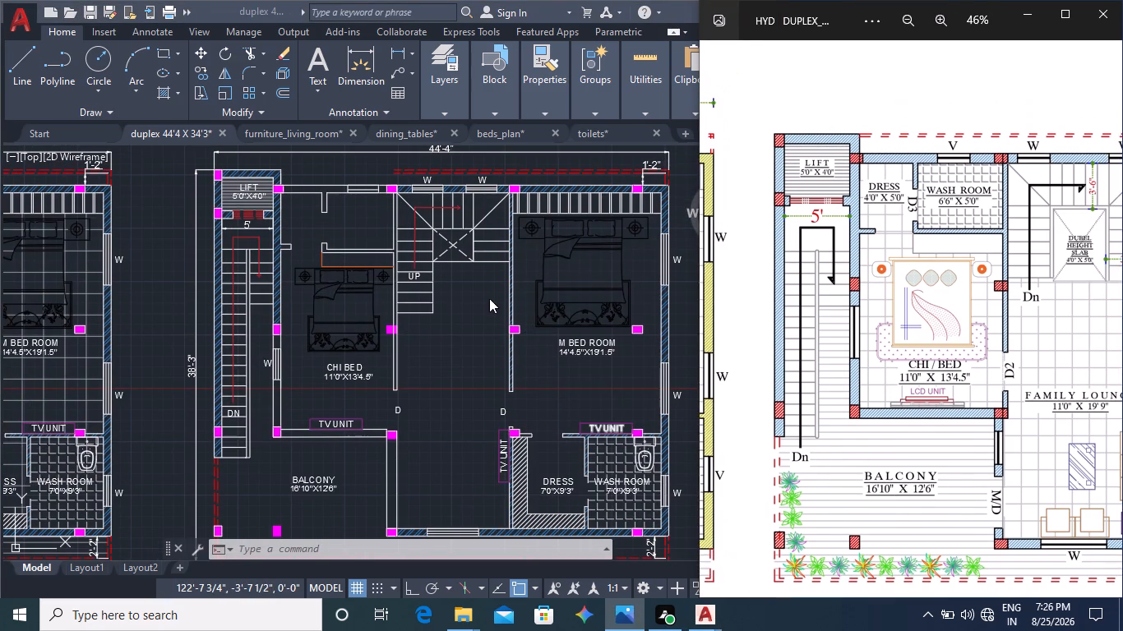
pyautogui.moveTo(452, 420); pyautogui.dragTo(441, 346, button='middle')
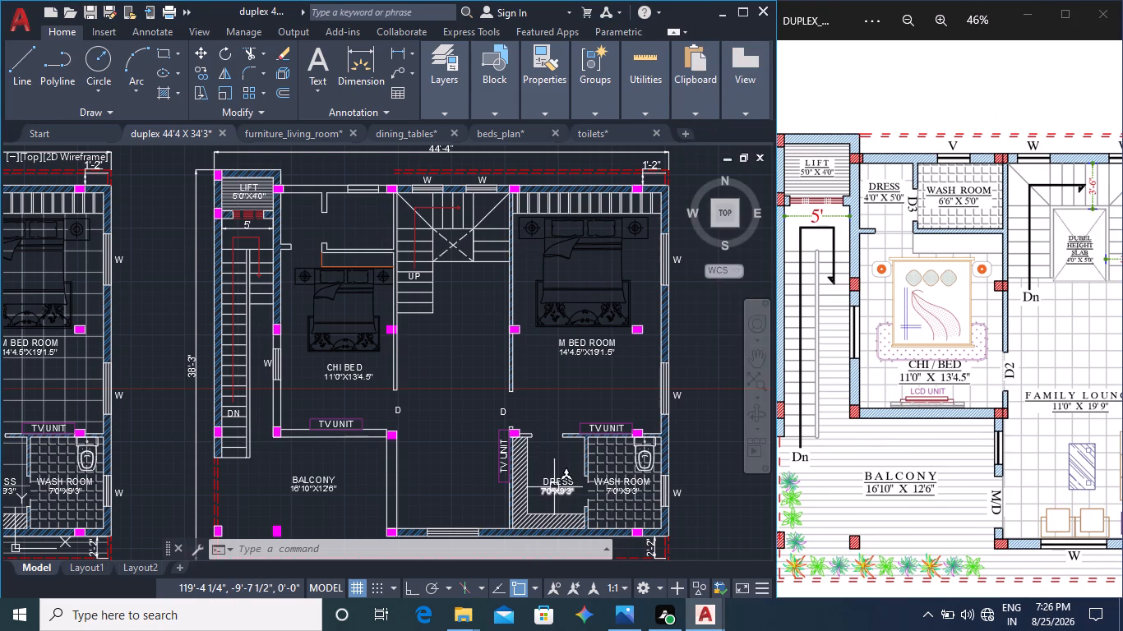
pyautogui.click(554, 481)
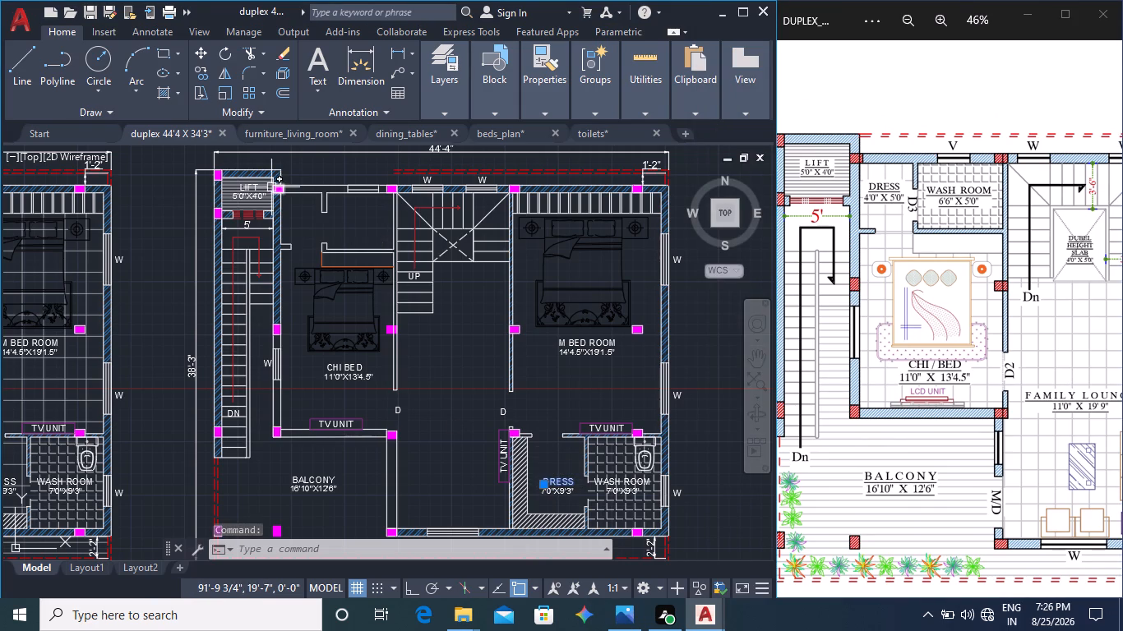
pyautogui.click(199, 72)
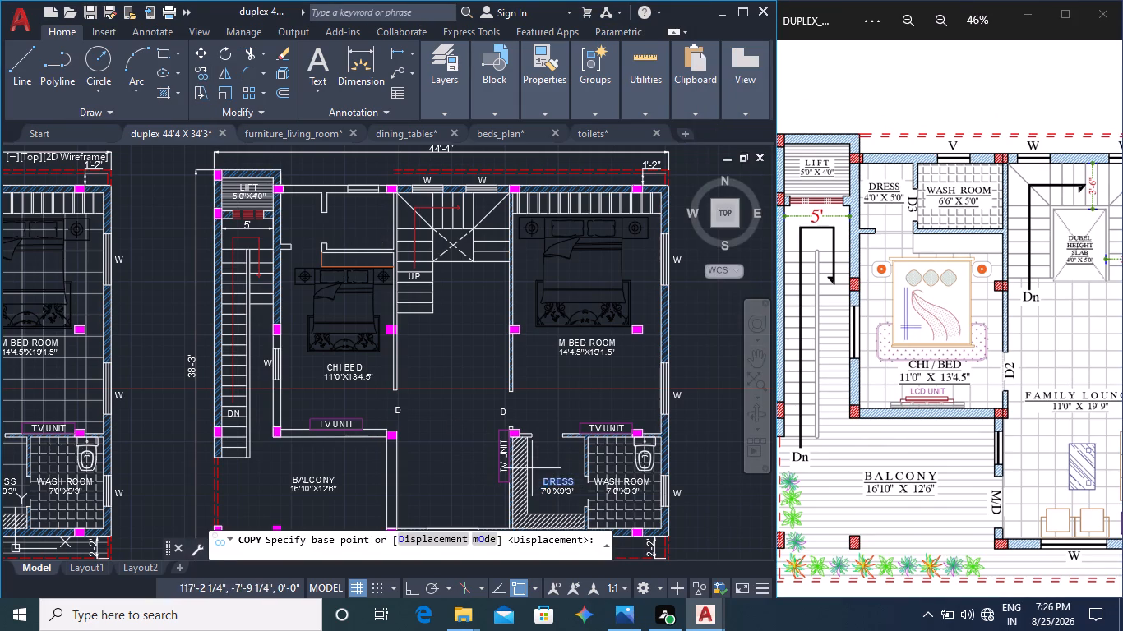
pyautogui.click(540, 487)
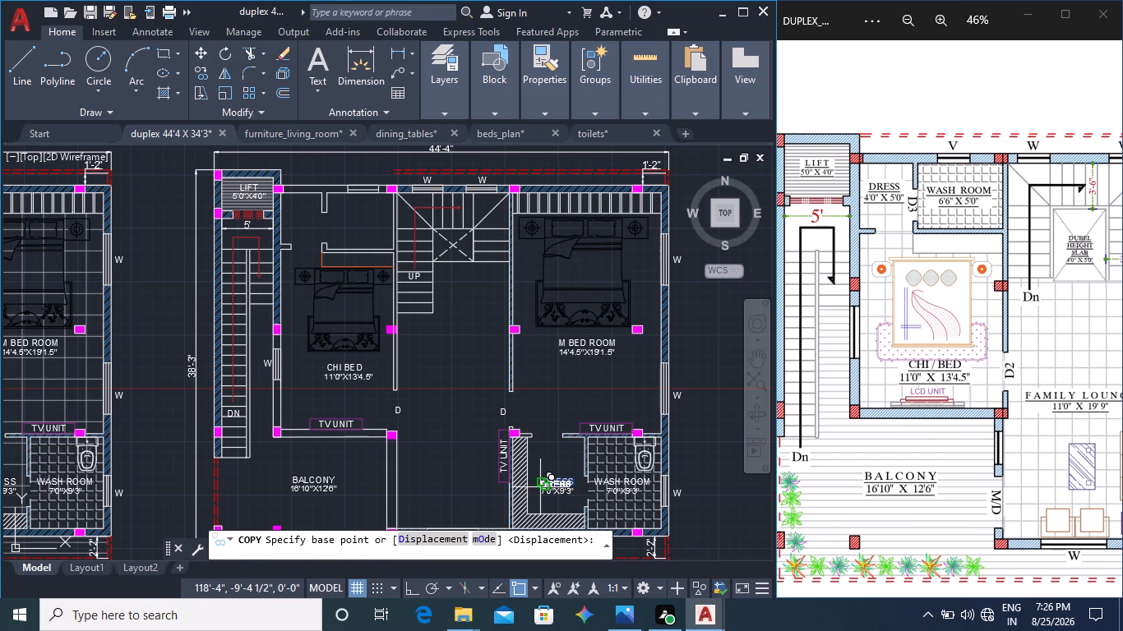
pyautogui.scroll(3, 286, 217)
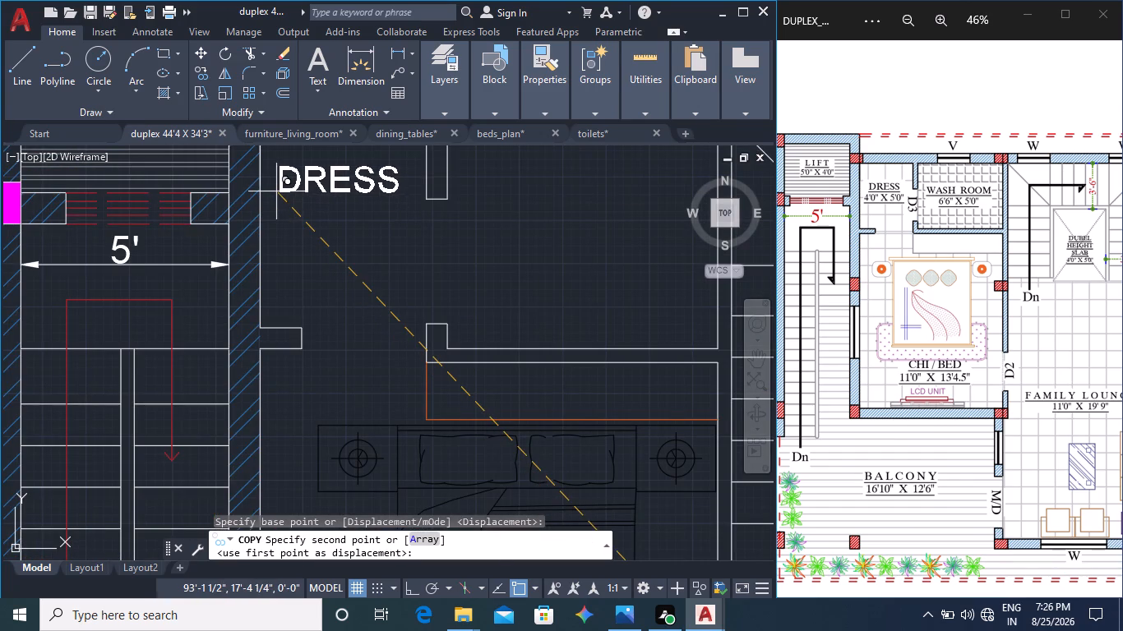
pyautogui.click(276, 191)
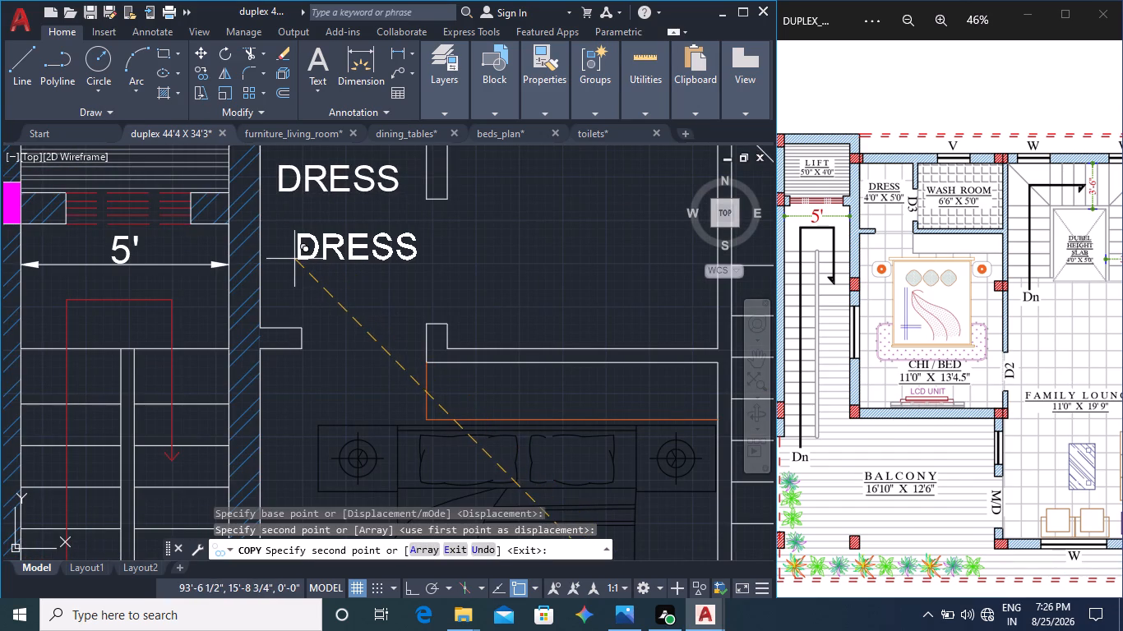
pyautogui.press('Escape')
# Move the size text from under the LIFT label to just beneath the new DRESS label.
pyautogui.moveTo(400, 358); pyautogui.dragTo(401, 259, button='middle')
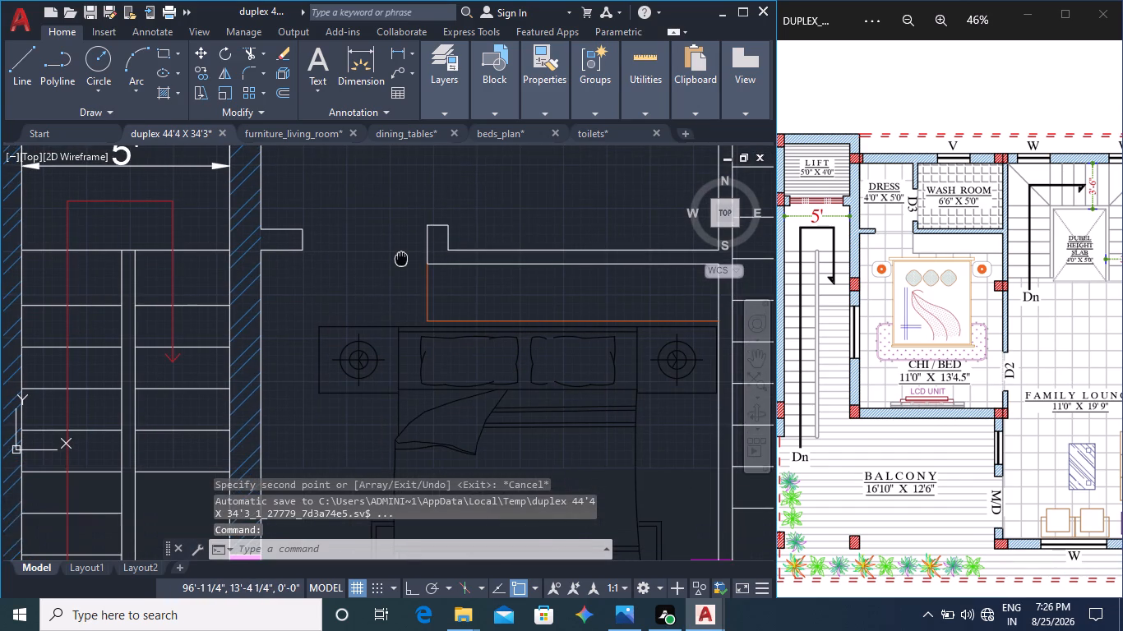
pyautogui.scroll(-1, 446, 344)
pyautogui.moveTo(501, 410); pyautogui.dragTo(483, 367, button='middle')
pyautogui.moveTo(465, 357); pyautogui.dragTo(483, 367, button='middle')
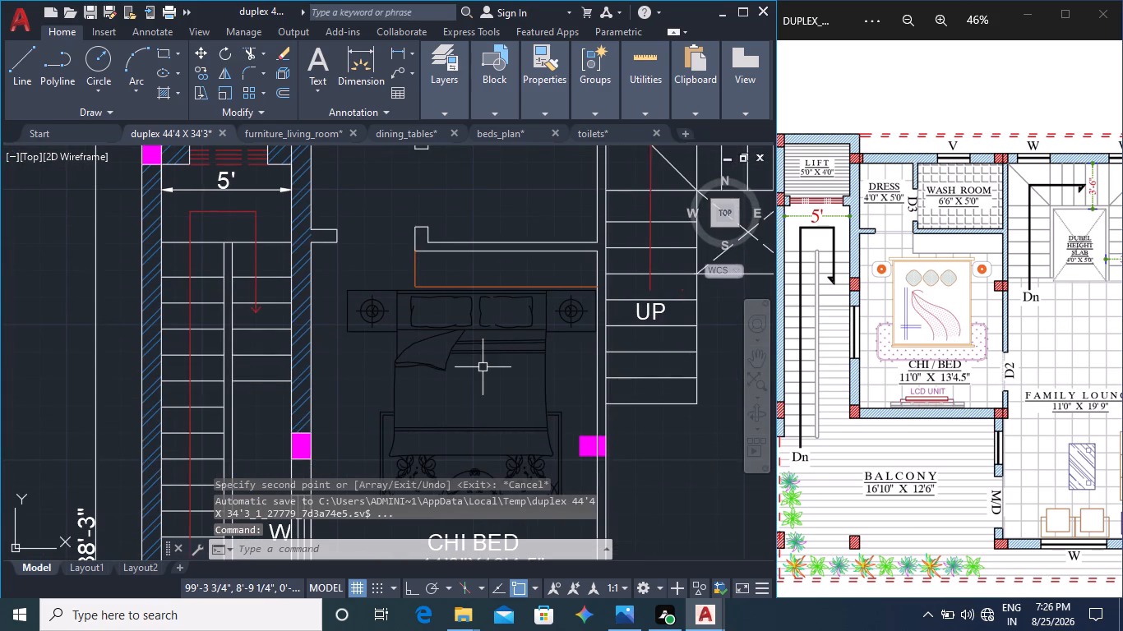
pyautogui.moveTo(483, 367); pyautogui.dragTo(467, 467, button='middle')
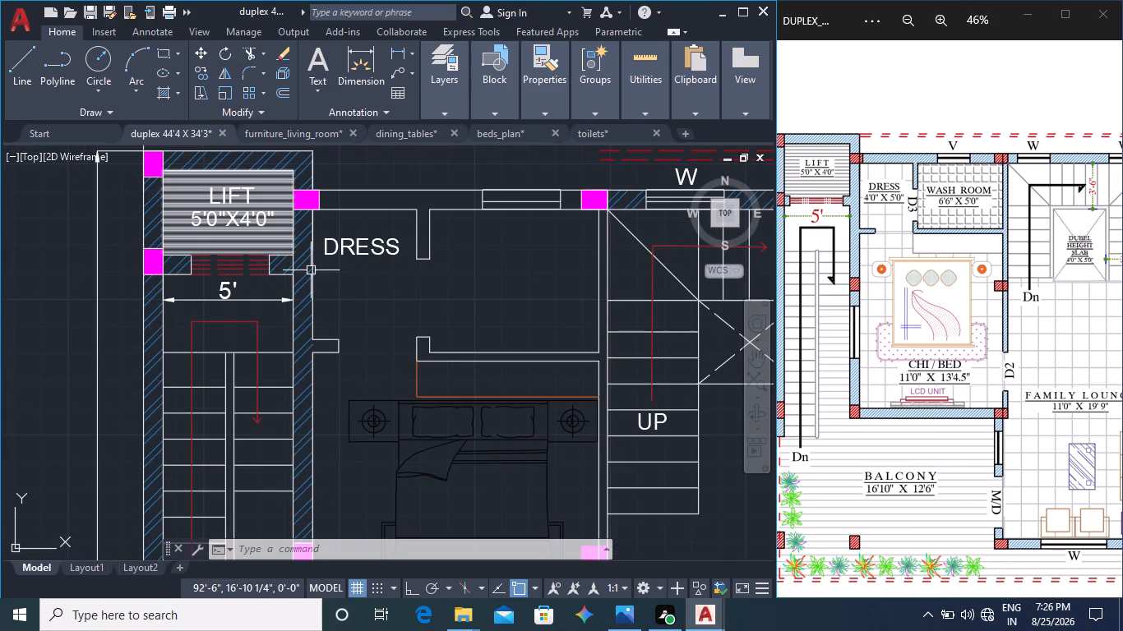
pyautogui.moveTo(444, 352); pyautogui.dragTo(391, 291, button='middle')
pyautogui.scroll(-3, 432, 354)
pyautogui.moveTo(520, 456); pyautogui.dragTo(516, 458, button='middle')
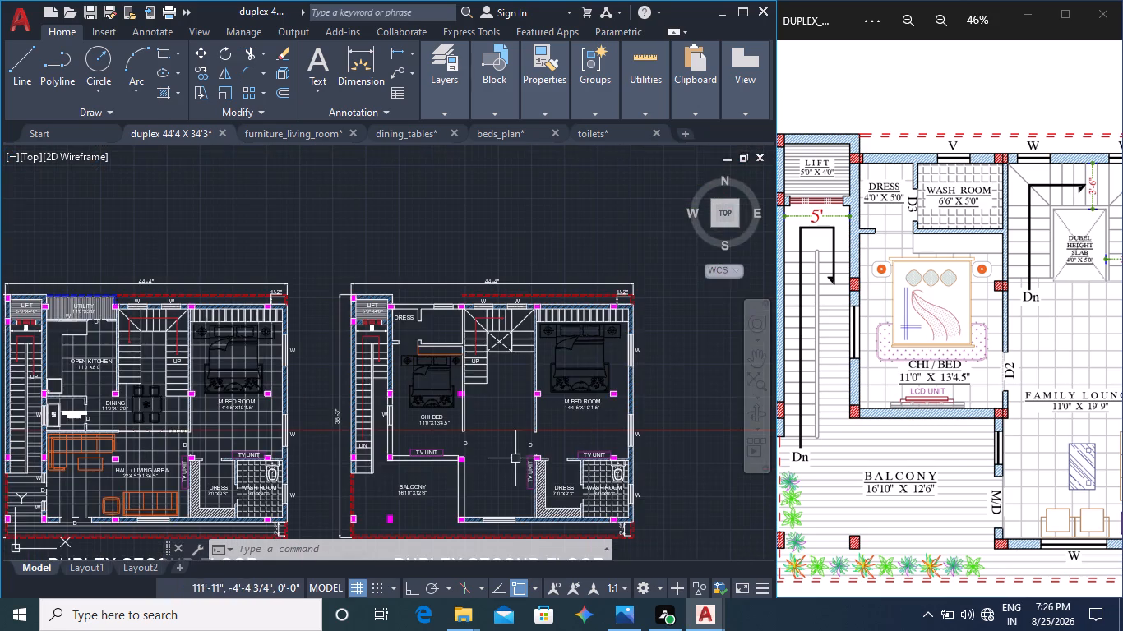
pyautogui.moveTo(516, 458); pyautogui.dragTo(493, 350, button='middle')
pyautogui.scroll(2, 547, 417)
pyautogui.moveTo(520, 371); pyautogui.dragTo(589, 506, button='middle')
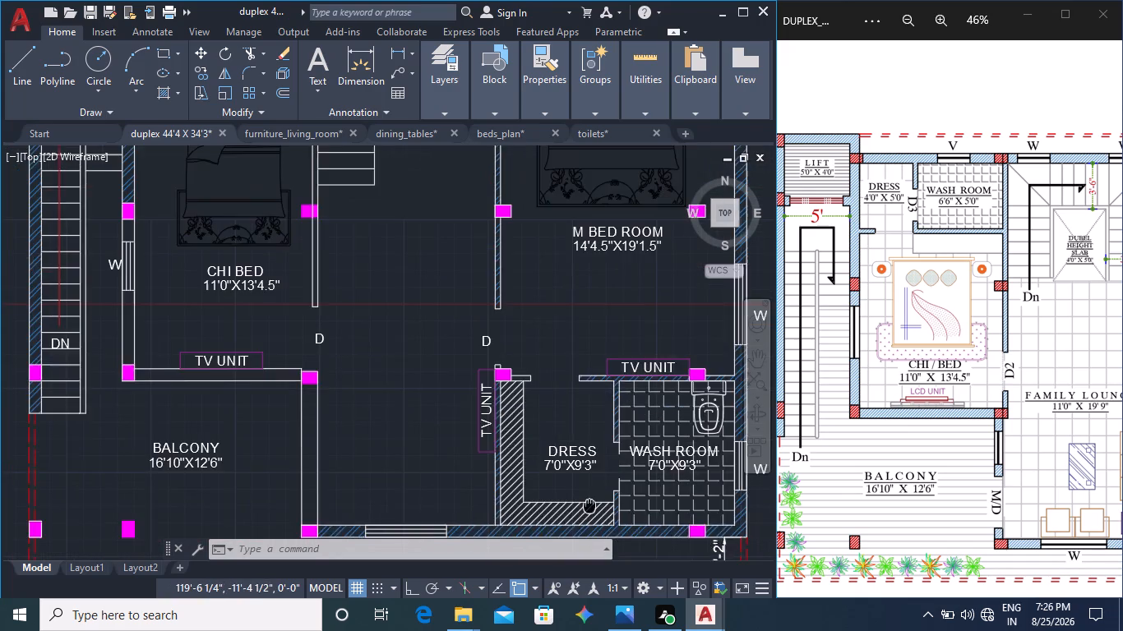
pyautogui.scroll(-1, 566, 413)
pyautogui.moveTo(511, 372); pyautogui.dragTo(579, 467, button='middle')
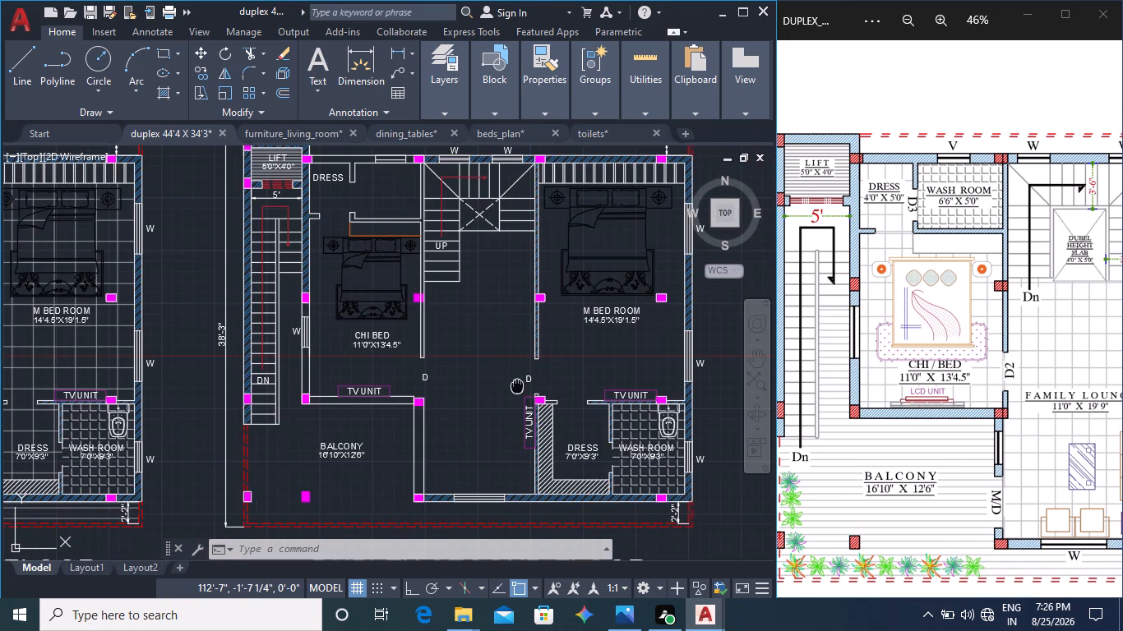
pyautogui.scroll(2, 353, 285)
pyautogui.moveTo(348, 279); pyautogui.dragTo(367, 368, button='middle')
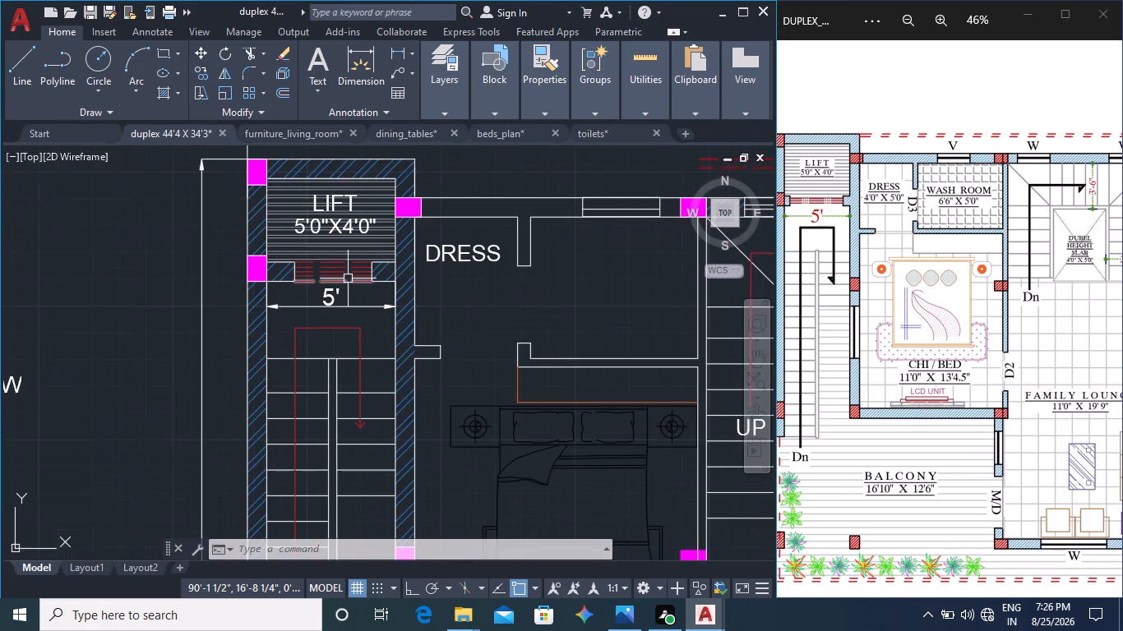
pyautogui.click(338, 317)
pyautogui.click(316, 325)
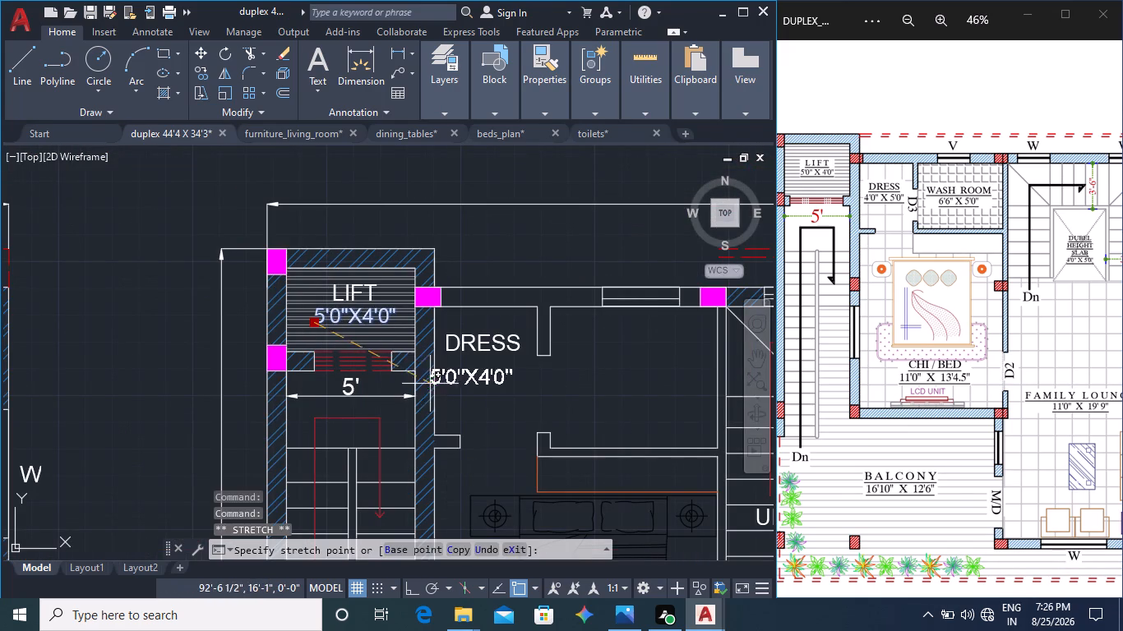
pyautogui.click(442, 374)
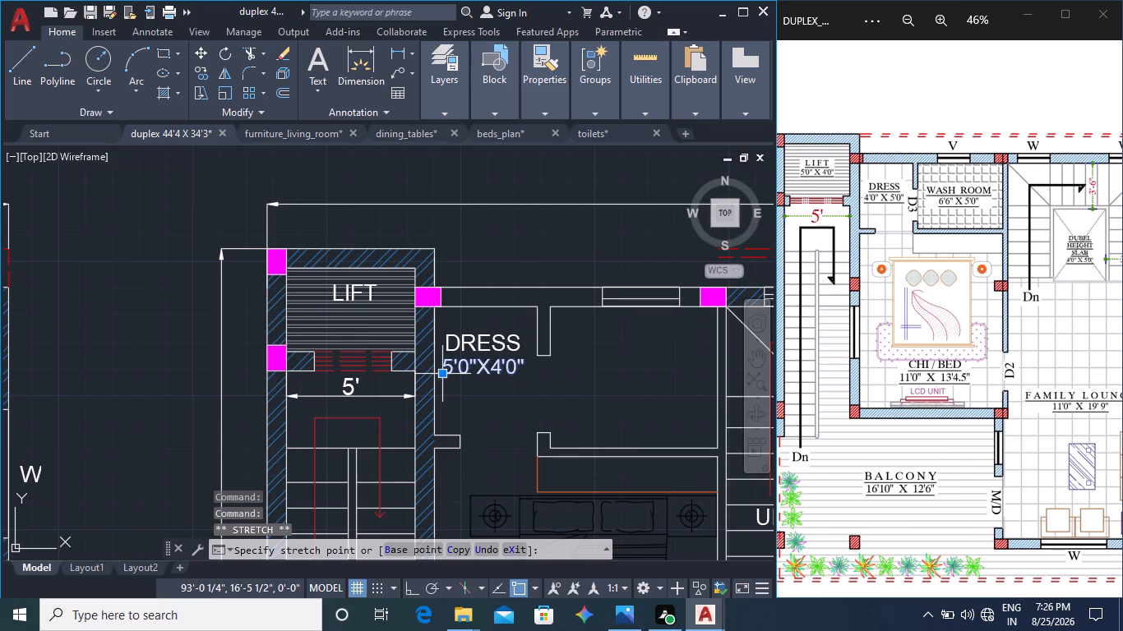
pyautogui.press('Escape')
# Change the size text beneath the new DRESS label to 4'0"X5'0".
pyautogui.doubleClick(502, 368)
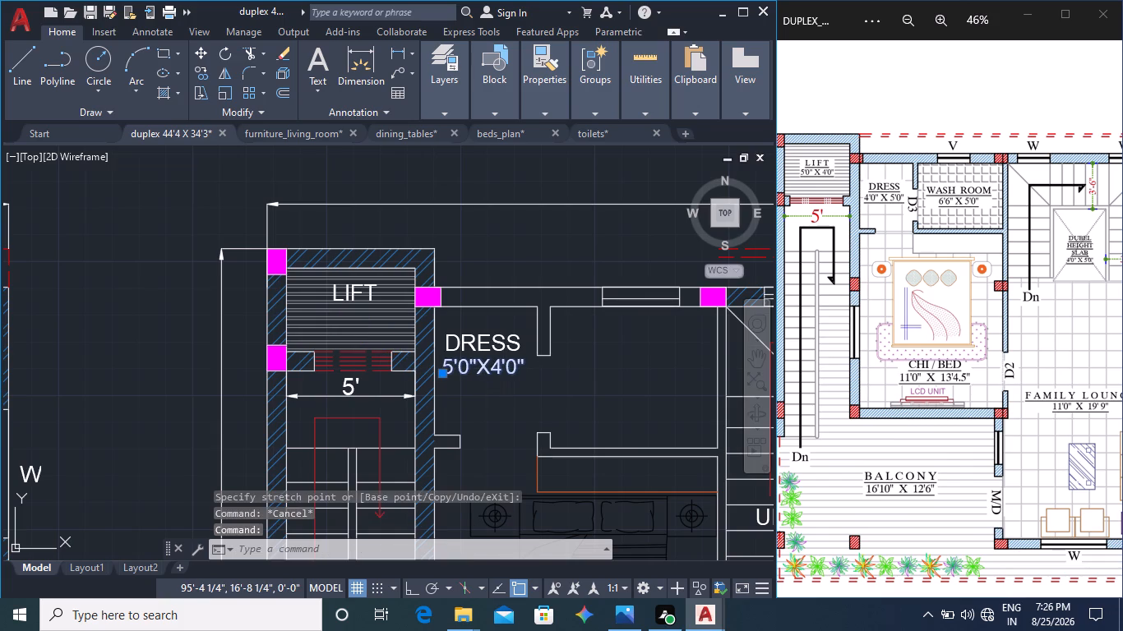
pyautogui.click(458, 362)
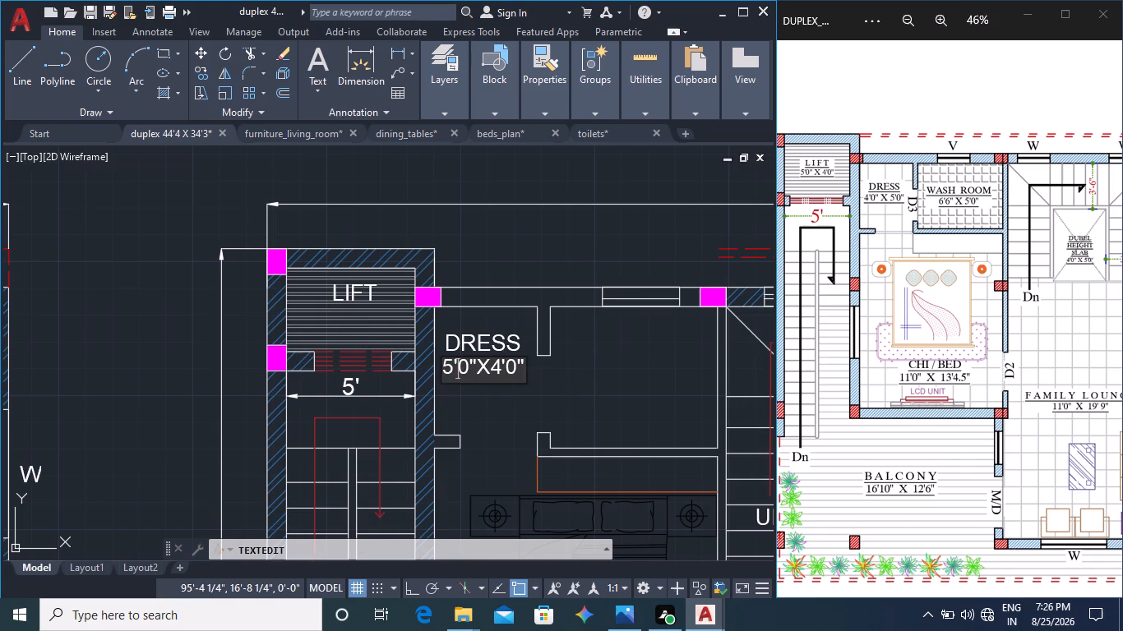
pyautogui.click(455, 366)
pyautogui.press('BackSpace')
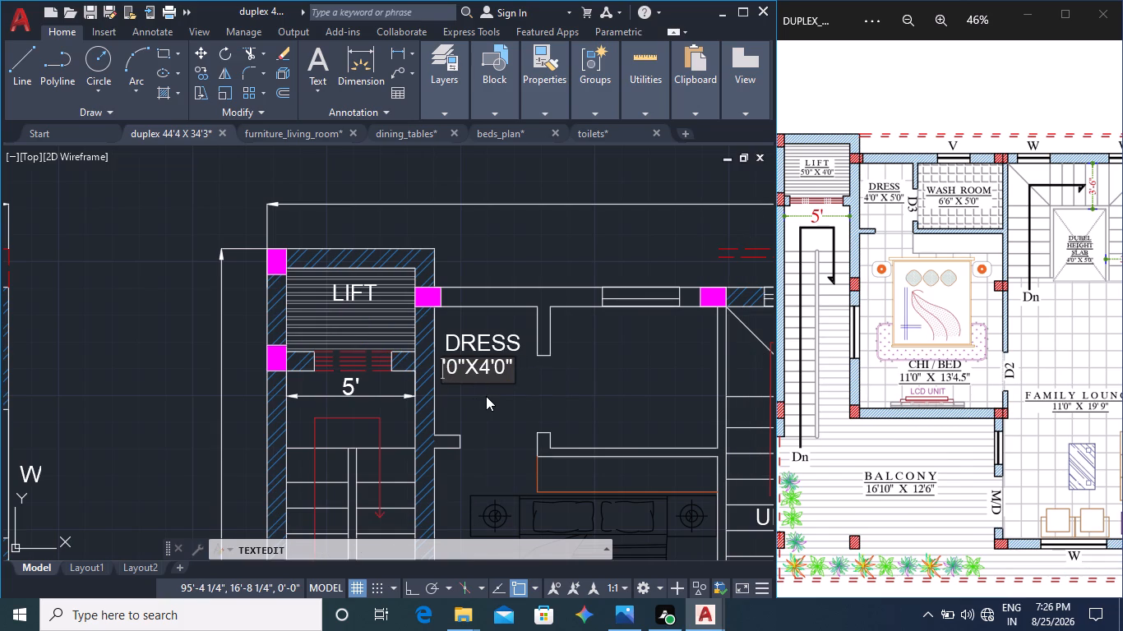
pyautogui.press('4')
pyautogui.click(498, 368)
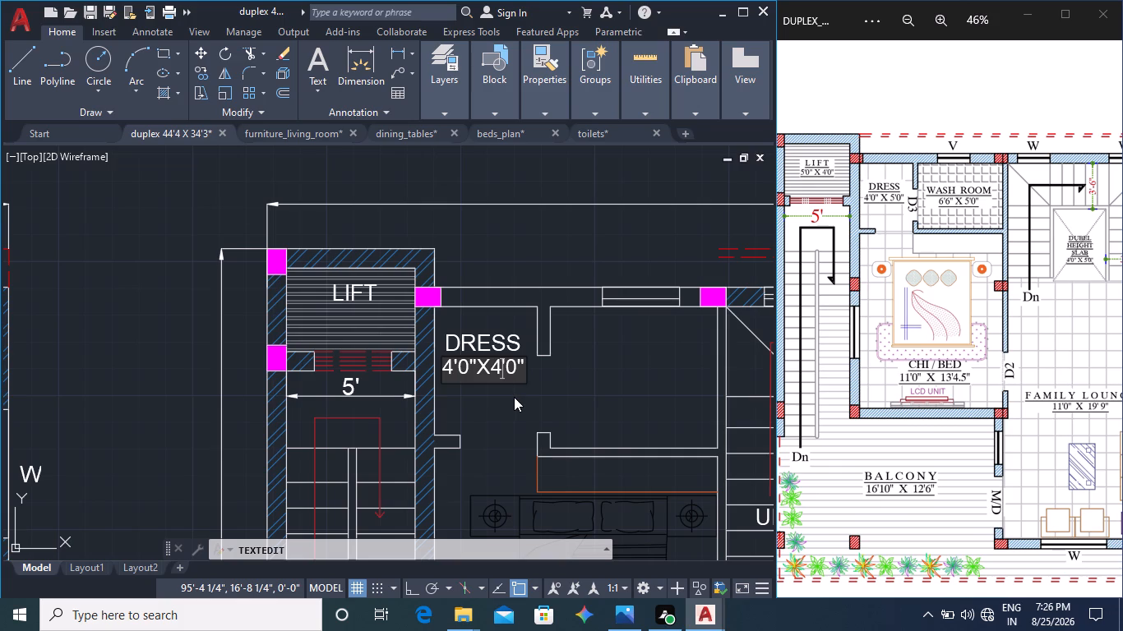
pyautogui.press('BackSpace')
pyautogui.press('5')
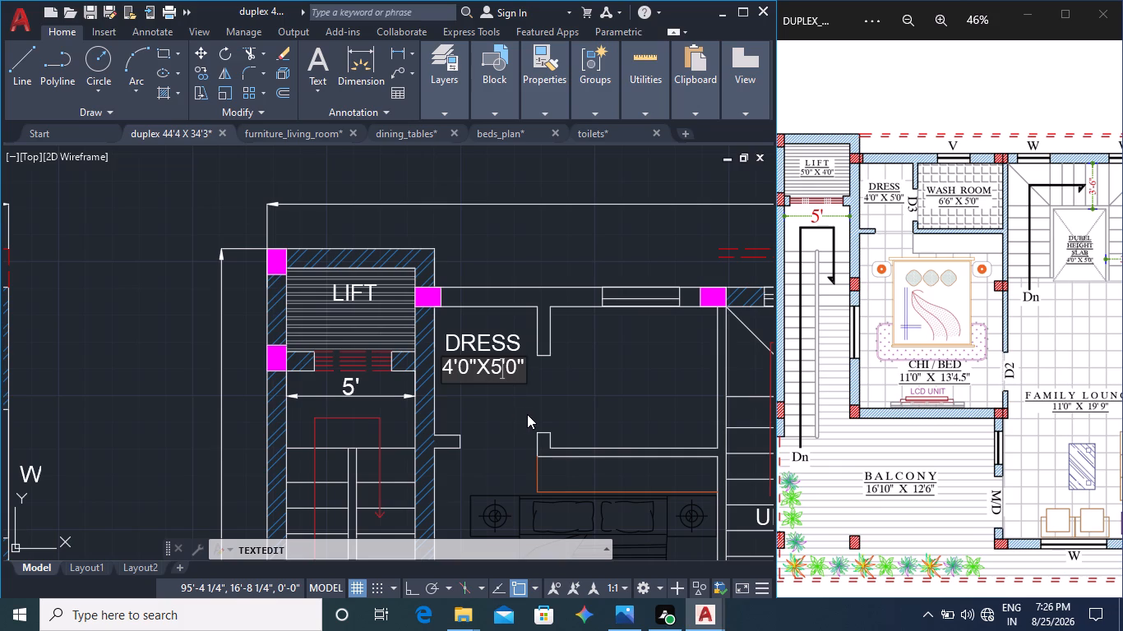
pyautogui.click(516, 378)
pyautogui.click(517, 400)
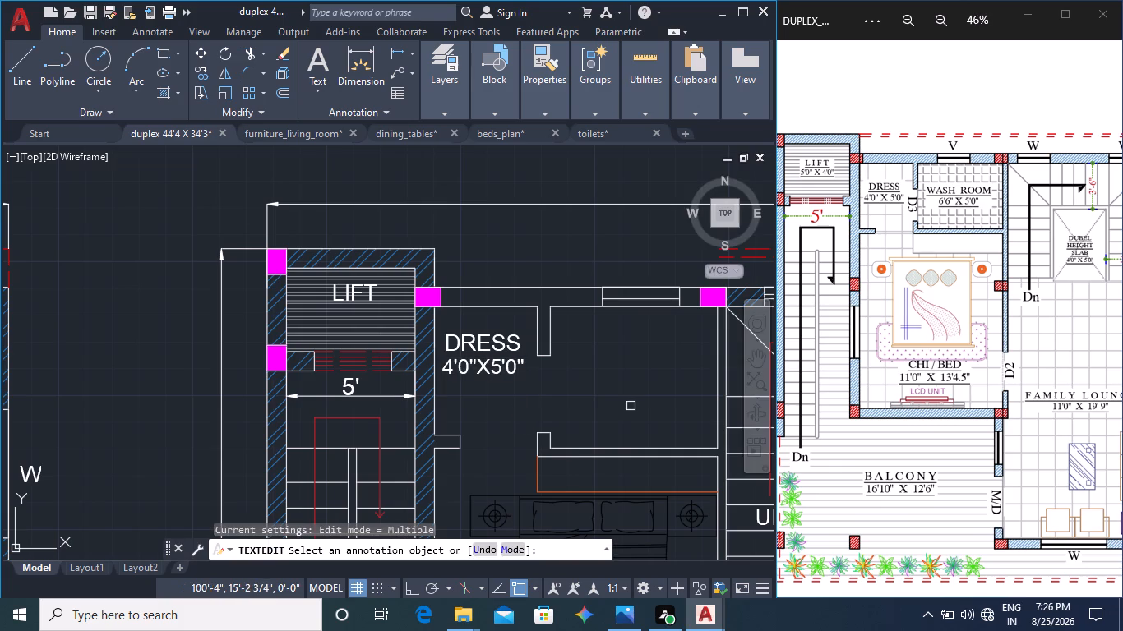
# Draw a vertical line about 3' long across the door opening between the new DRESS room and the adjoining wash room space.
pyautogui.click(13, 69)
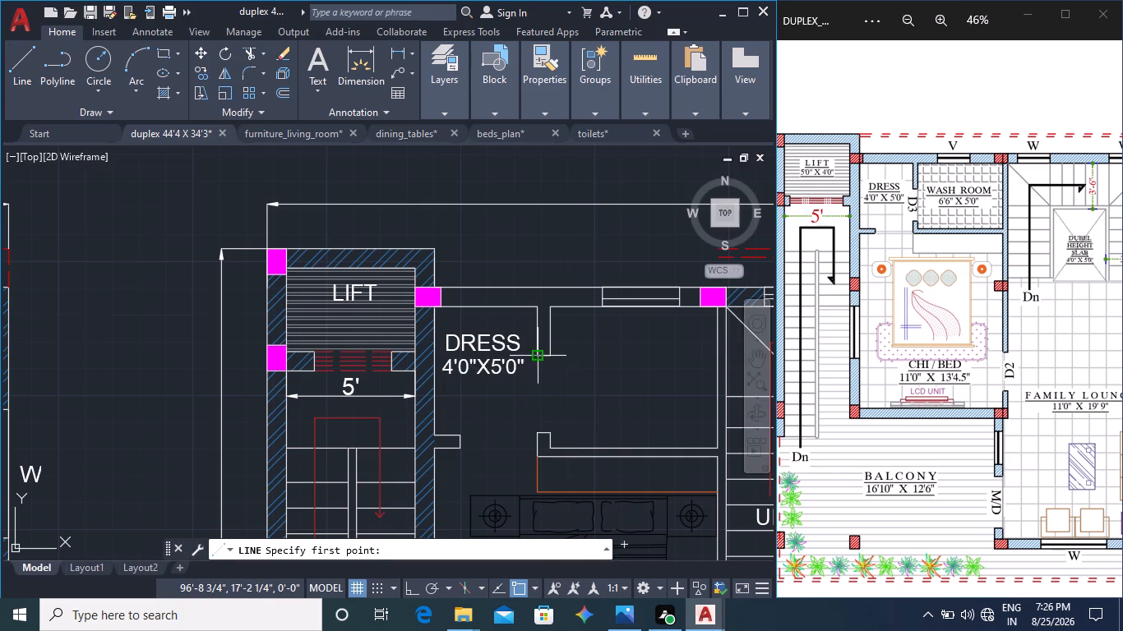
pyautogui.click(535, 354)
pyautogui.click(535, 431)
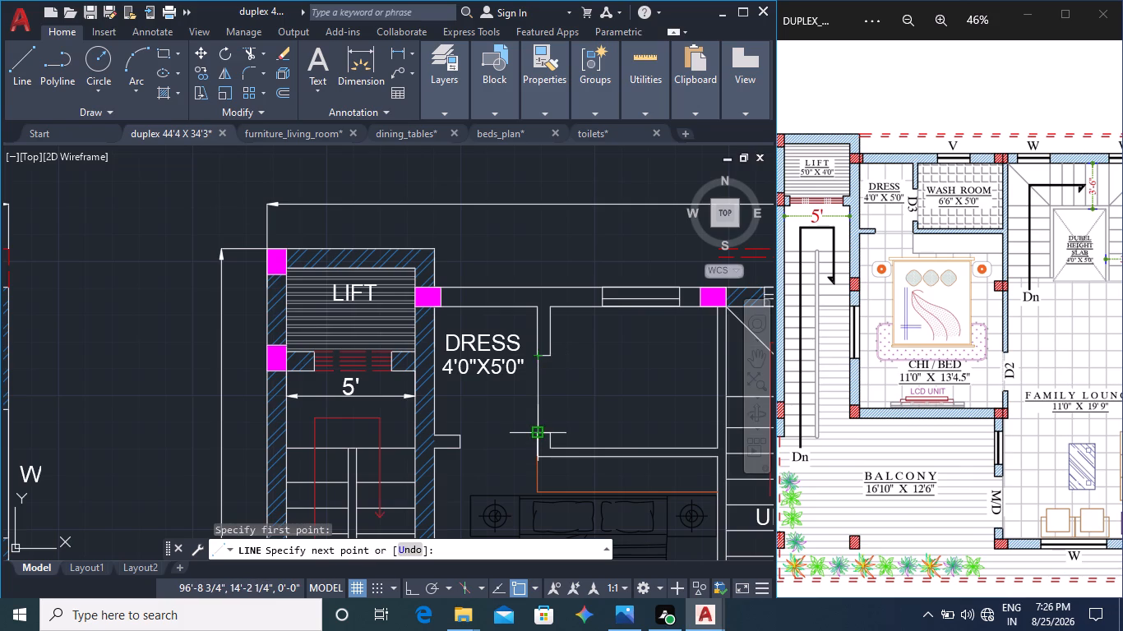
pyautogui.press('Escape')
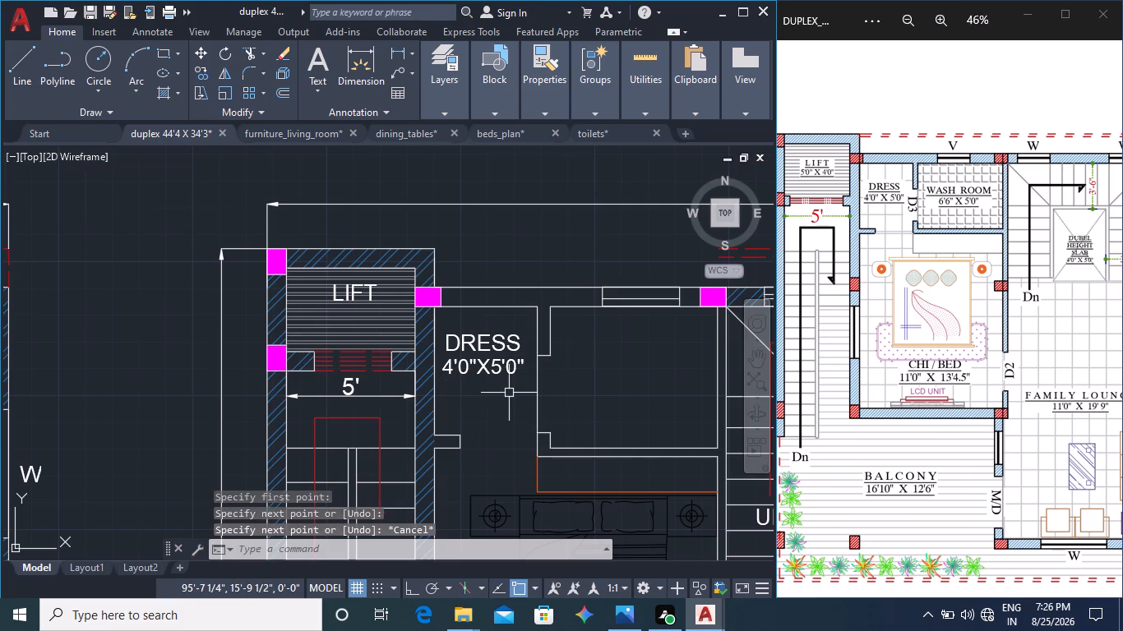
# Change the linetype of the door-opening line between the new DRESS room and the wash room space to the dashed ACAD_ISO03W type.
pyautogui.moveTo(603, 413); pyautogui.dragTo(569, 368, button='middle')
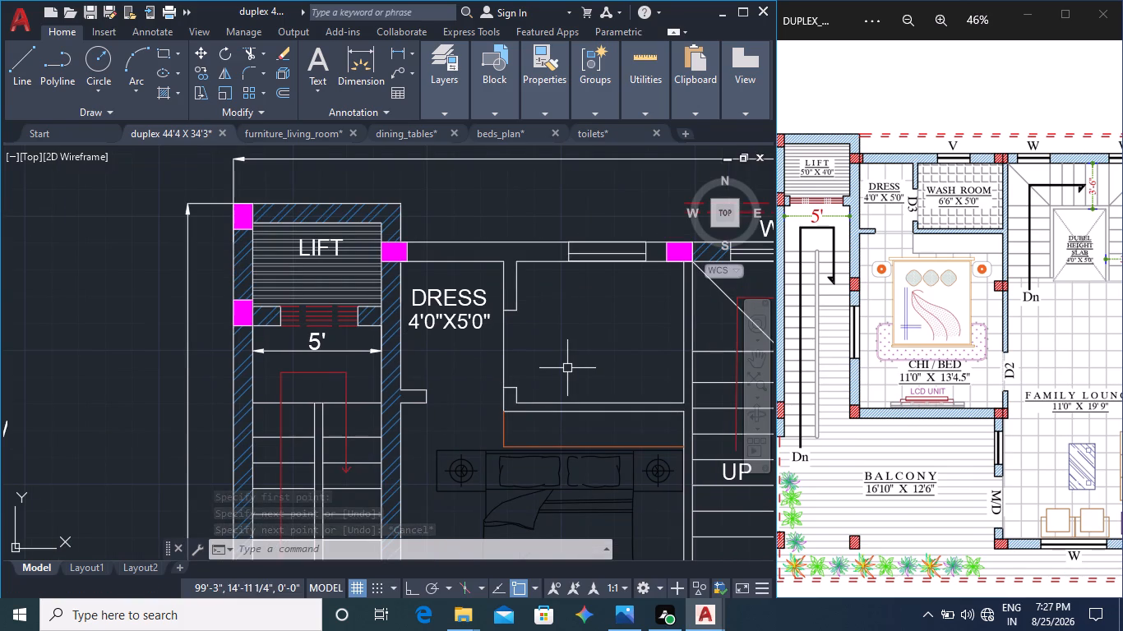
pyautogui.click(501, 350)
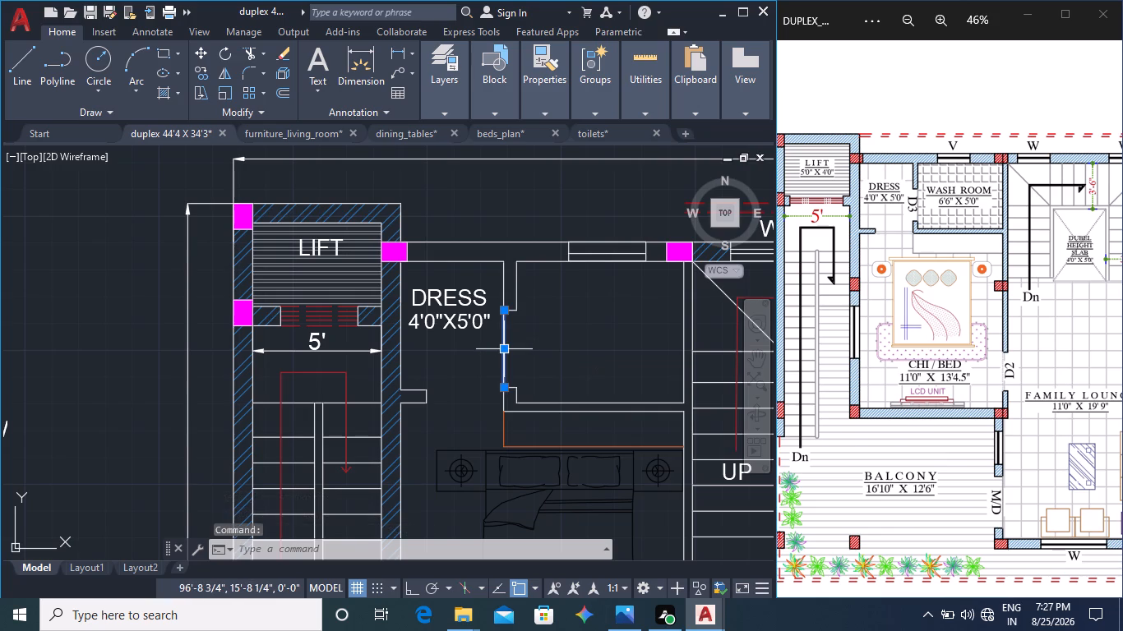
pyautogui.click(547, 111)
pyautogui.click(613, 164)
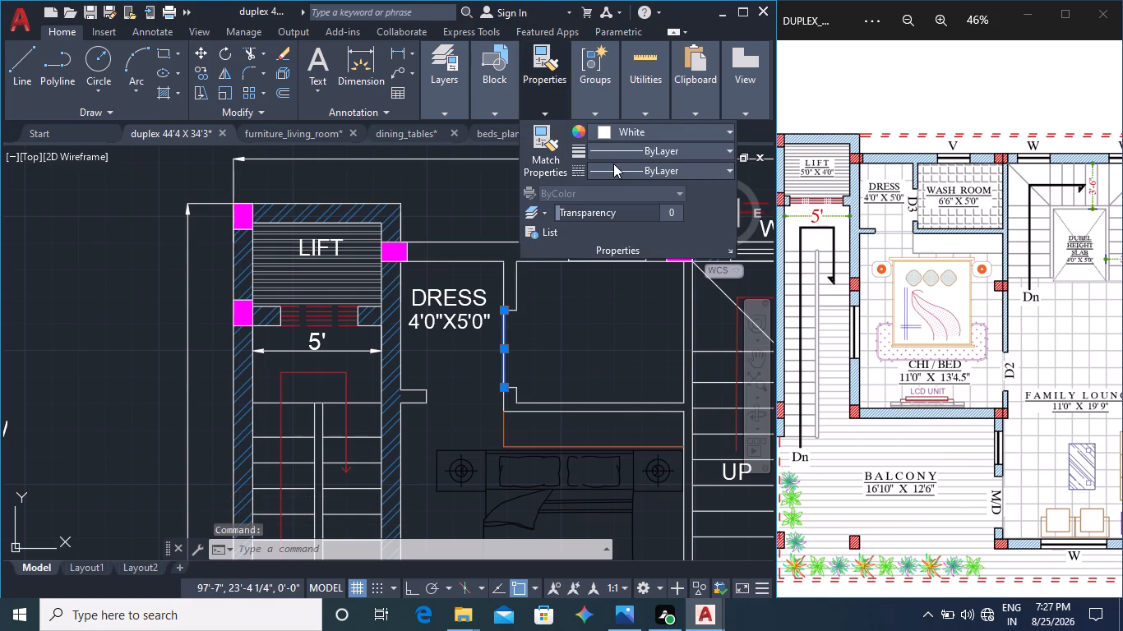
pyautogui.click(652, 251)
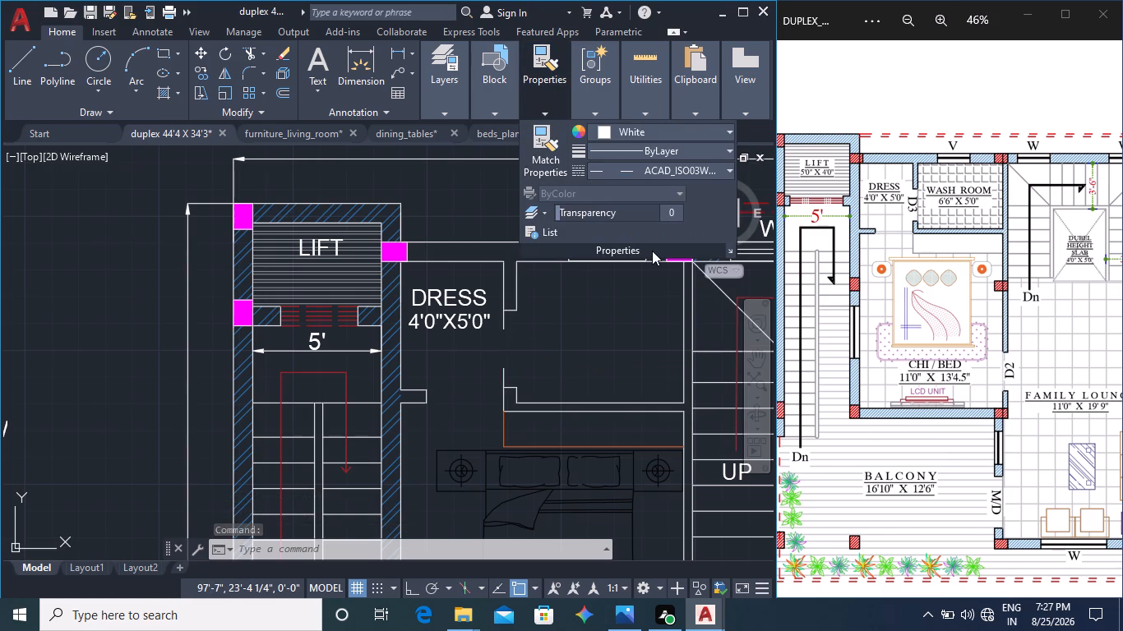
pyautogui.press('Escape')
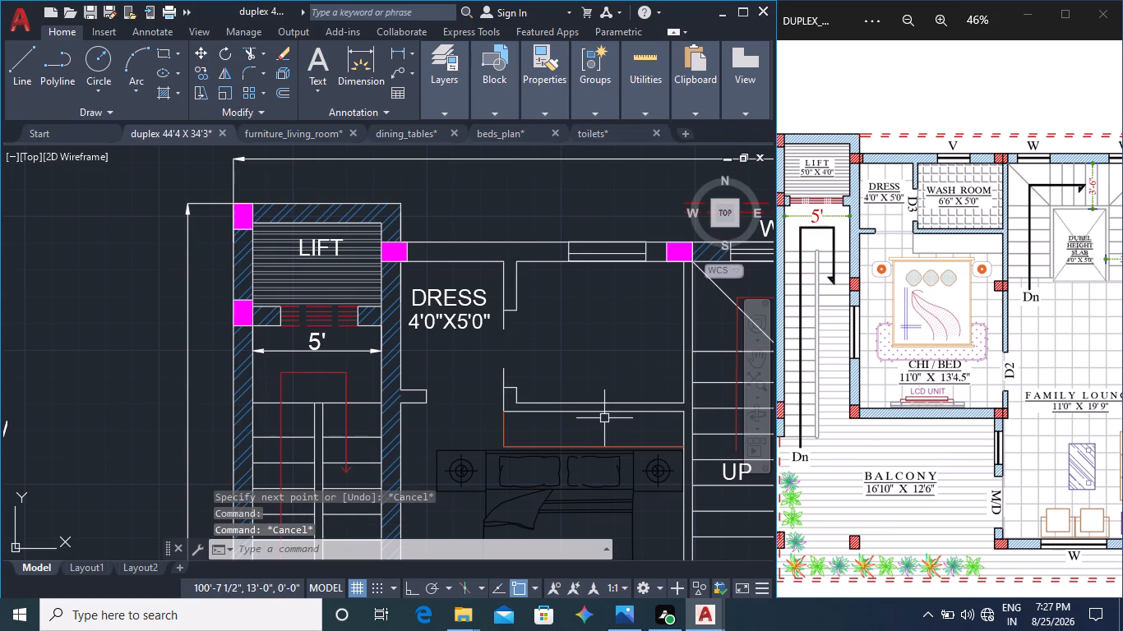
# Copy the WASH ROOM label from the lower wash room into the empty room beside the new DRESS room.
pyautogui.moveTo(608, 367); pyautogui.dragTo(555, 325, button='middle')
pyautogui.scroll(-1, 578, 368)
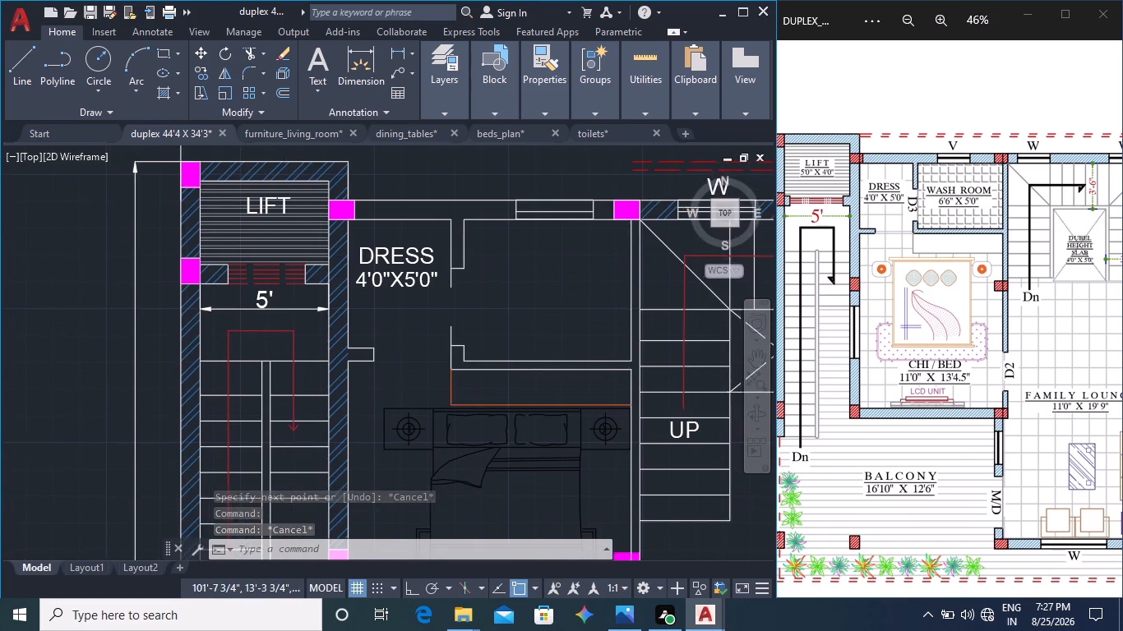
pyautogui.moveTo(625, 456); pyautogui.dragTo(493, 292, button='middle')
pyautogui.moveTo(636, 450); pyautogui.dragTo(506, 273, button='middle')
pyautogui.scroll(-2, 573, 357)
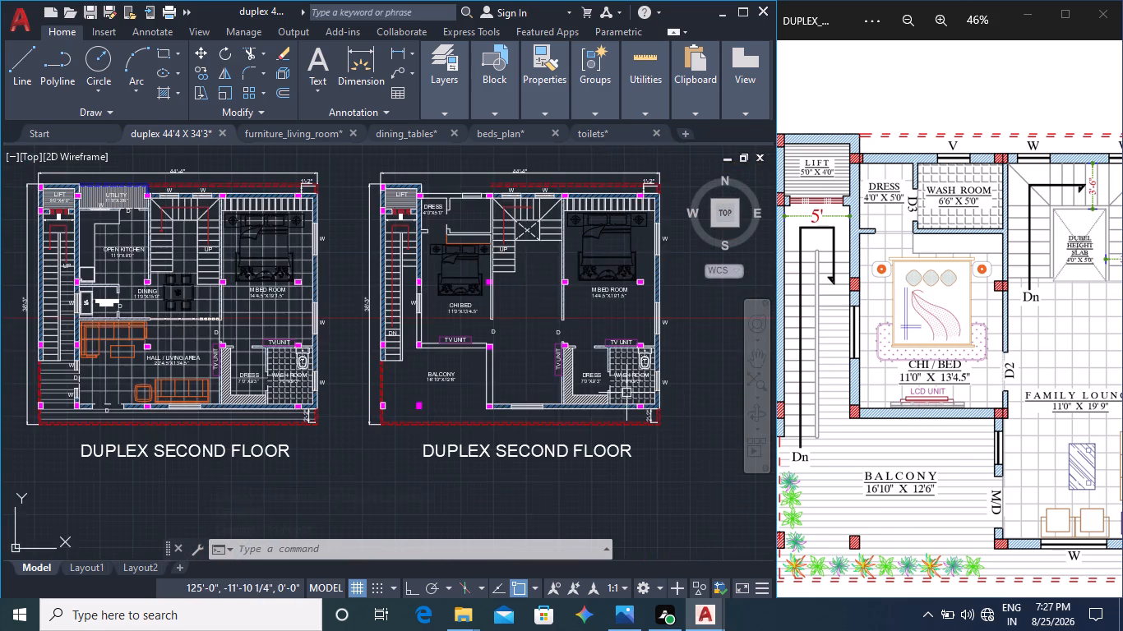
pyautogui.scroll(3, 636, 366)
pyautogui.click(612, 394)
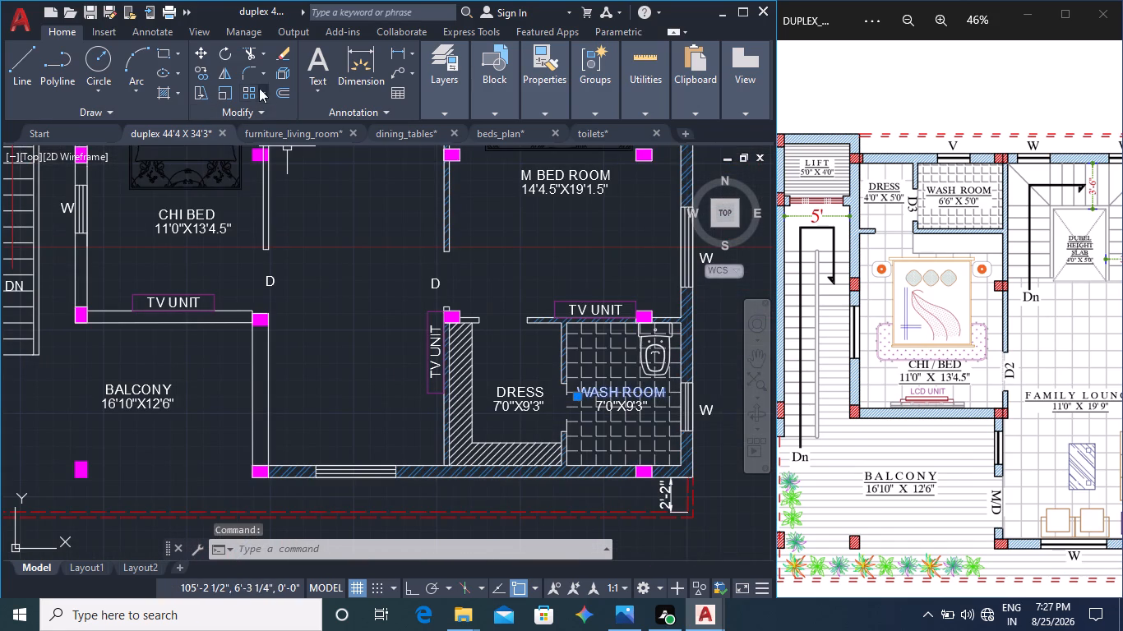
pyautogui.click(199, 72)
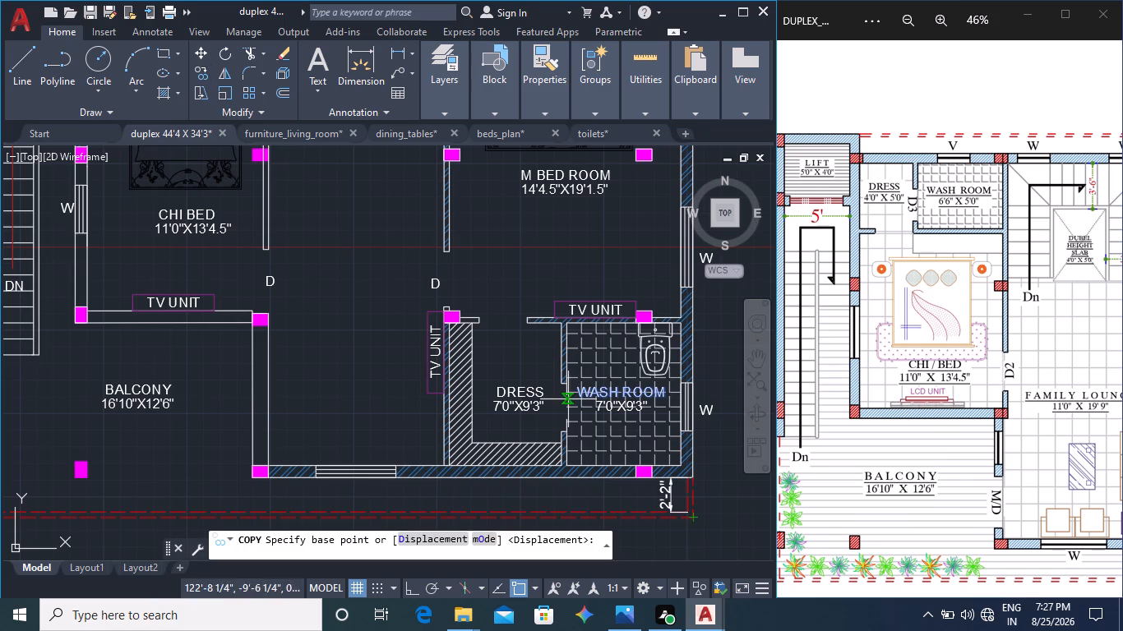
pyautogui.click(577, 398)
pyautogui.scroll(-3, 460, 362)
pyautogui.moveTo(435, 341); pyautogui.dragTo(437, 343, button='middle')
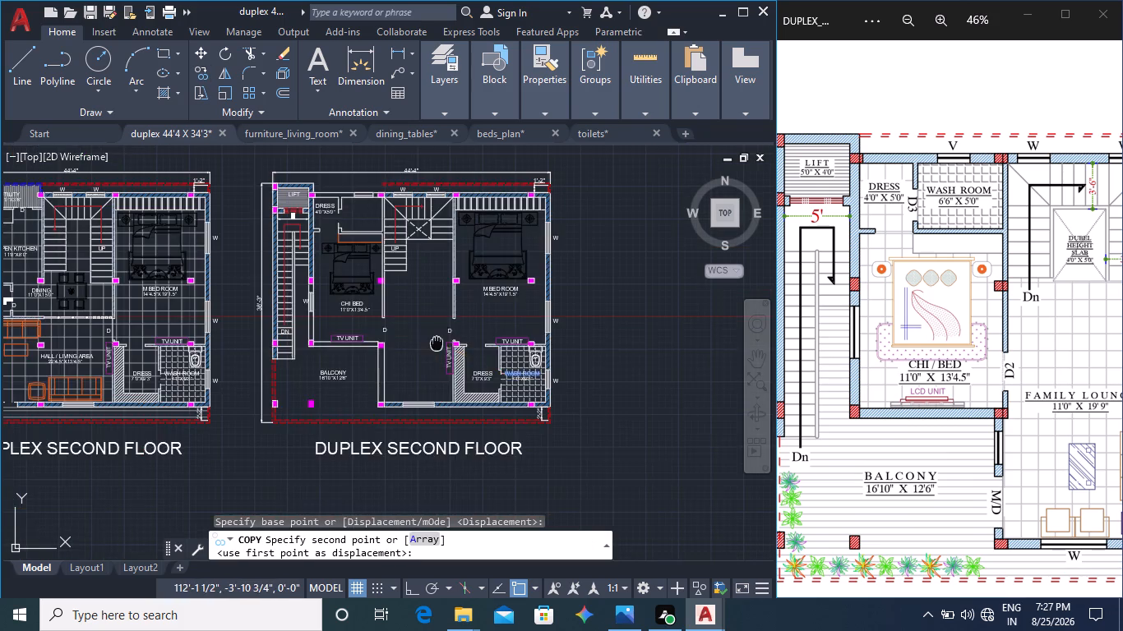
pyautogui.moveTo(437, 343); pyautogui.dragTo(637, 526, button='middle')
pyautogui.scroll(2, 554, 407)
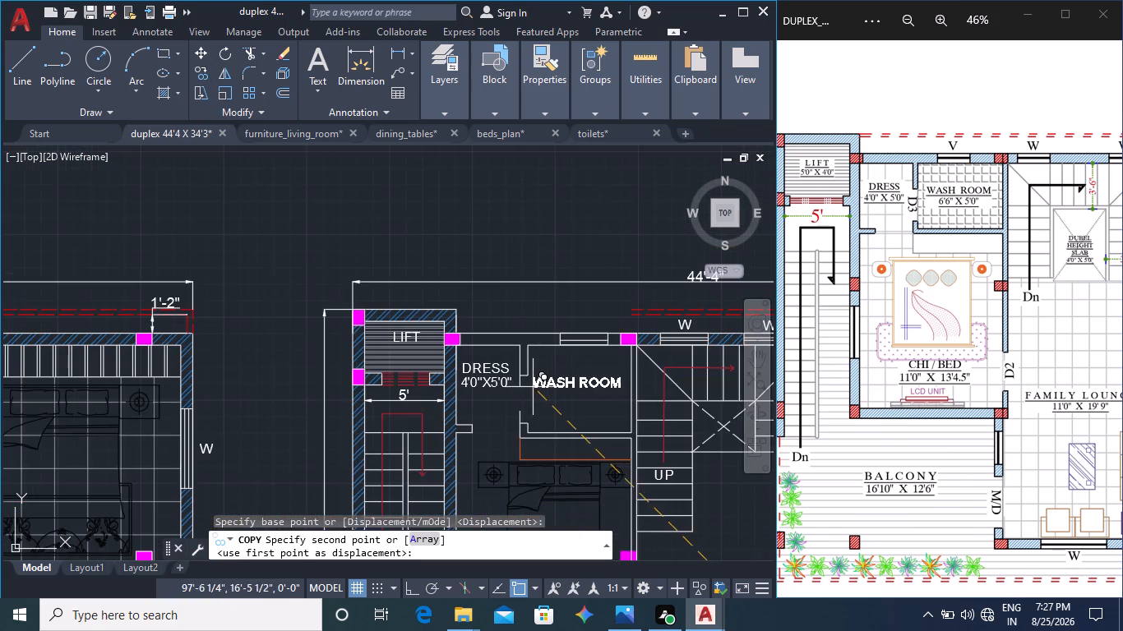
pyautogui.scroll(2, 529, 386)
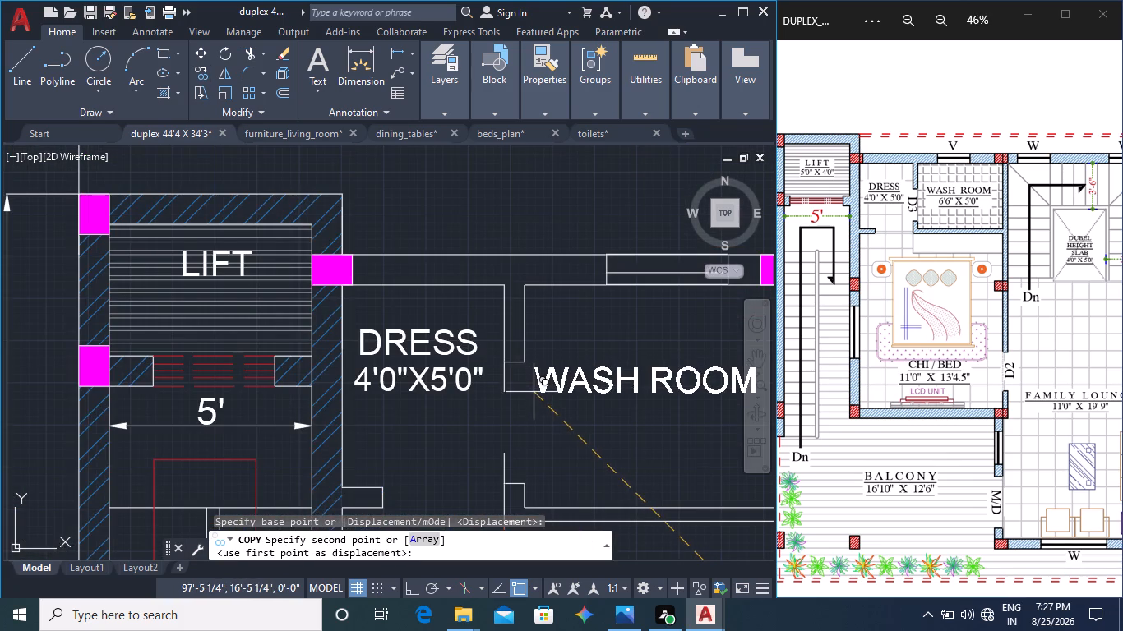
pyautogui.moveTo(534, 392); pyautogui.dragTo(456, 383, button='middle')
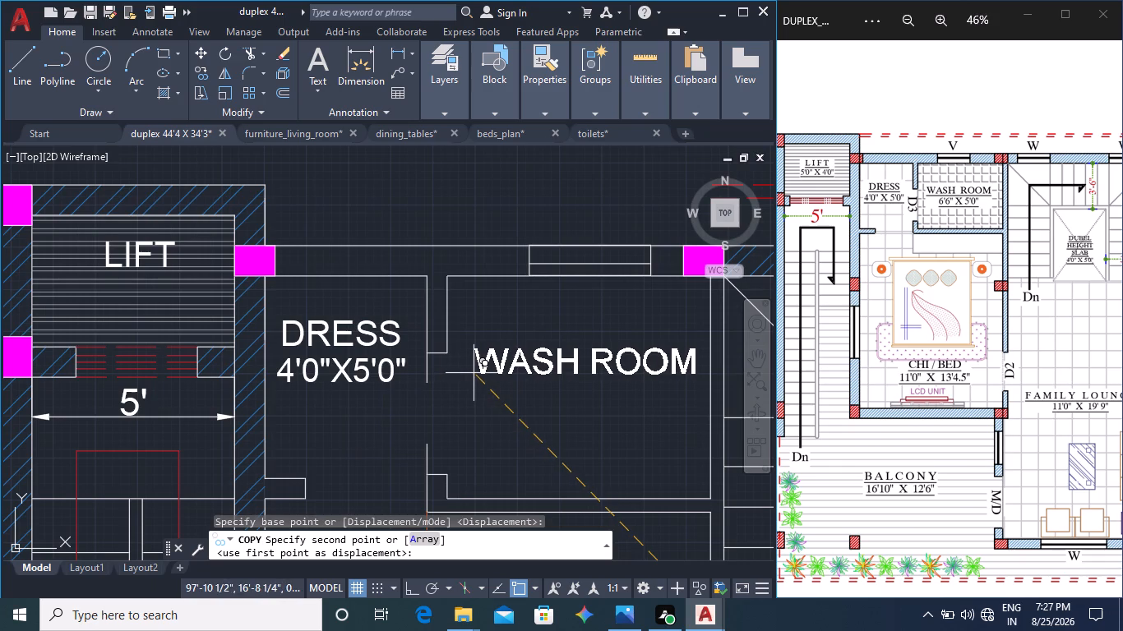
pyautogui.click(468, 372)
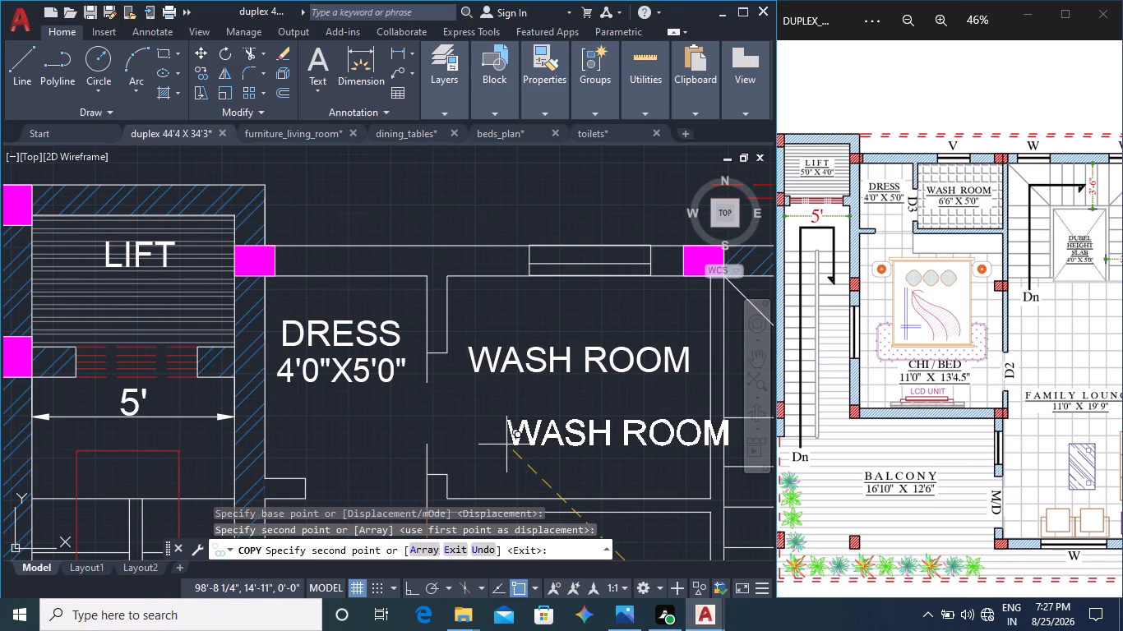
pyautogui.press('Escape')
# Copy the 4'0"X5'0" size text from under the new DRESS label to just beneath the new WASH ROOM label.
pyautogui.click(382, 376)
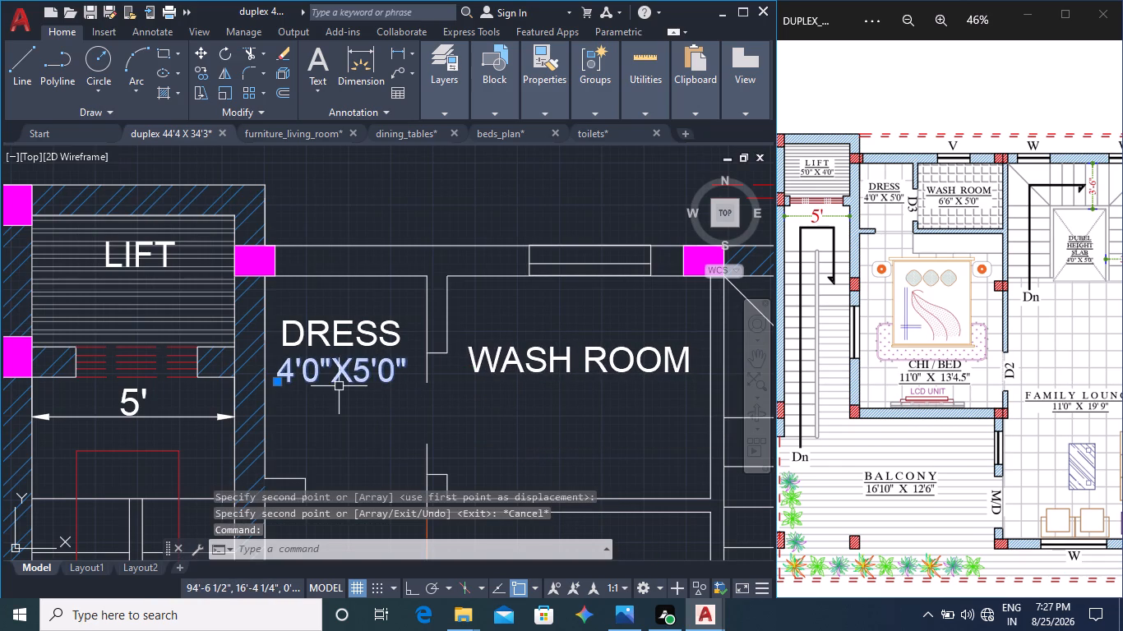
pyautogui.click(202, 69)
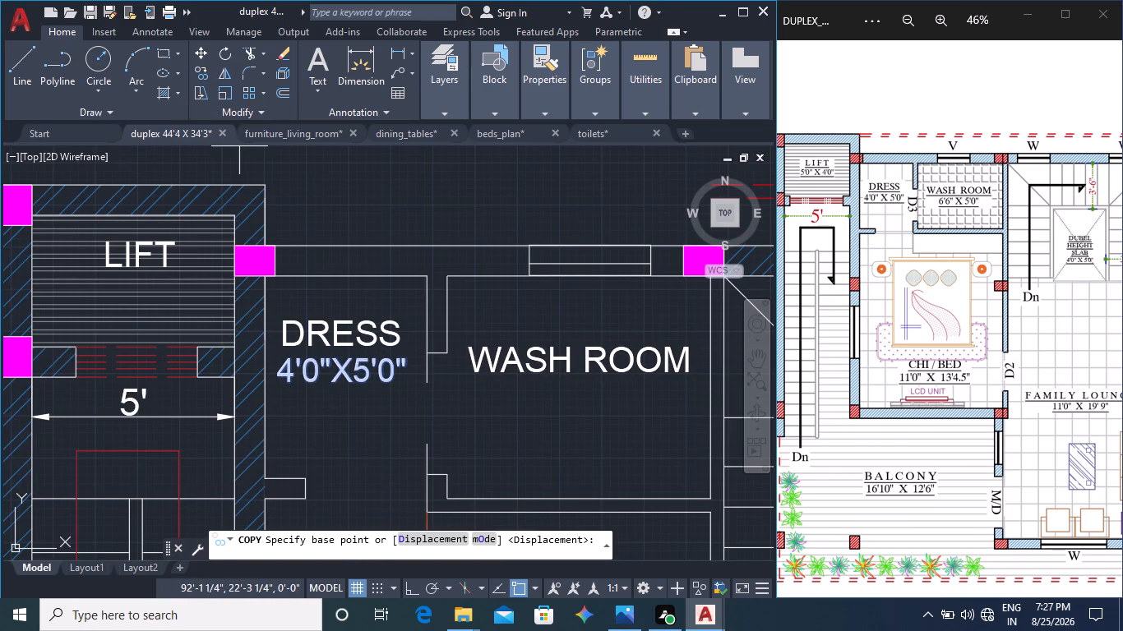
pyautogui.click(277, 383)
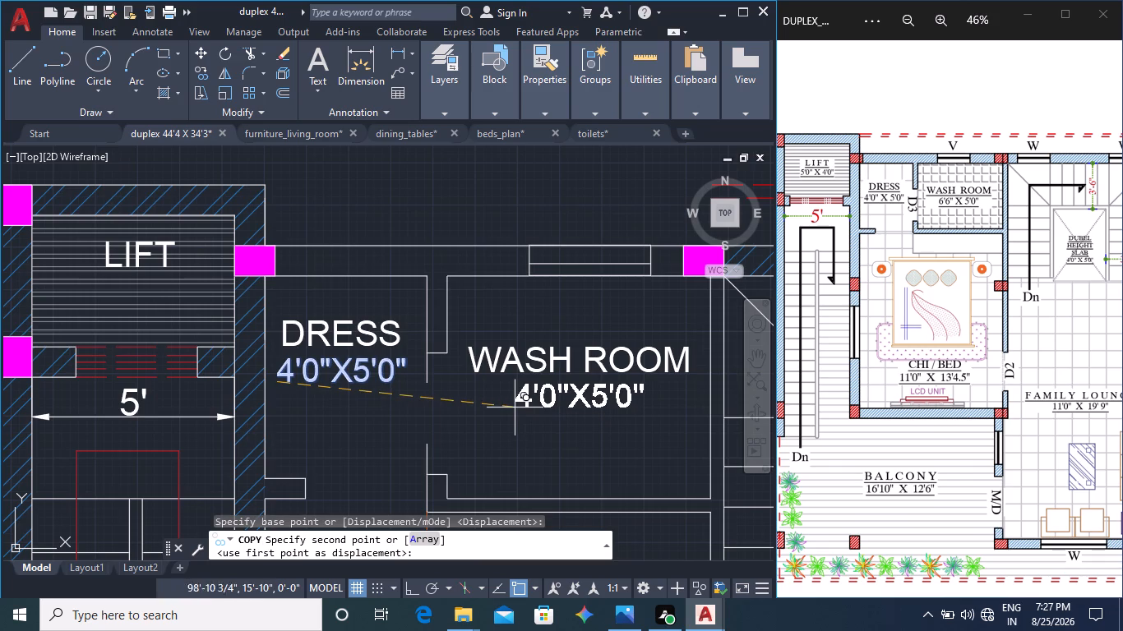
pyautogui.click(515, 405)
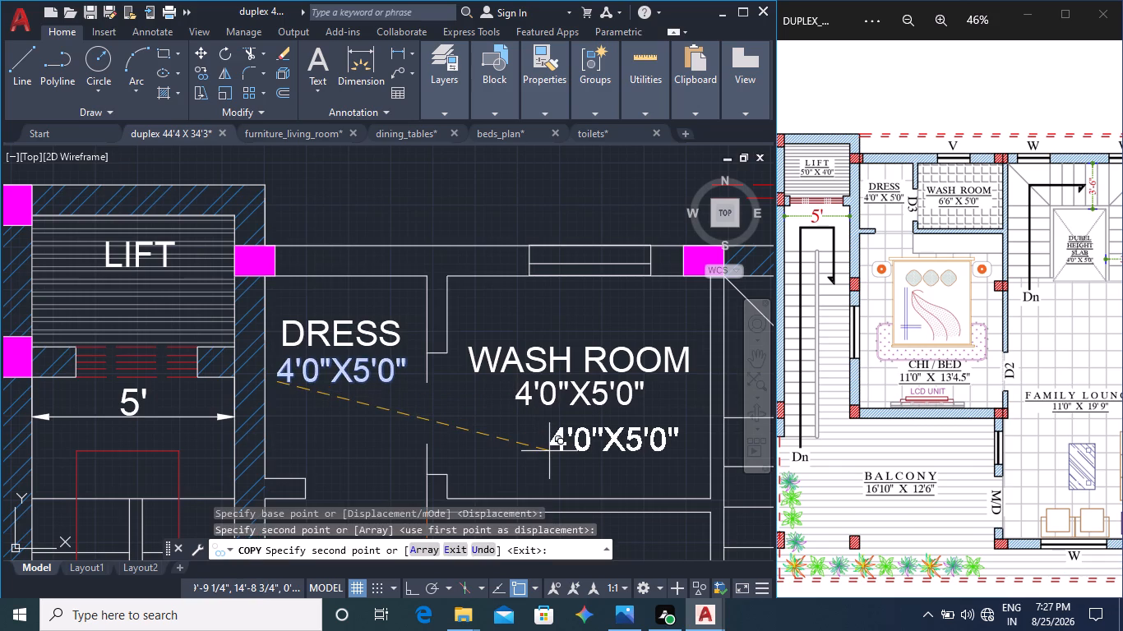
pyautogui.press('Escape')
# Change the size text beneath the new WASH ROOM label to 6'6"X5'0".
pyautogui.doubleClick(583, 393)
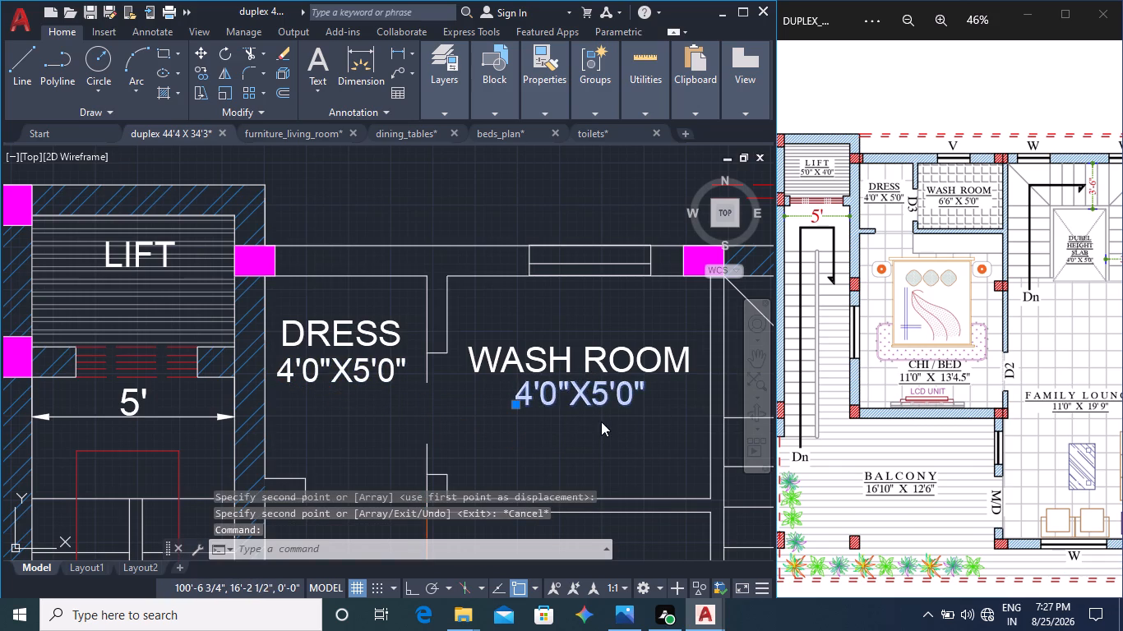
pyautogui.press('BackSpace')
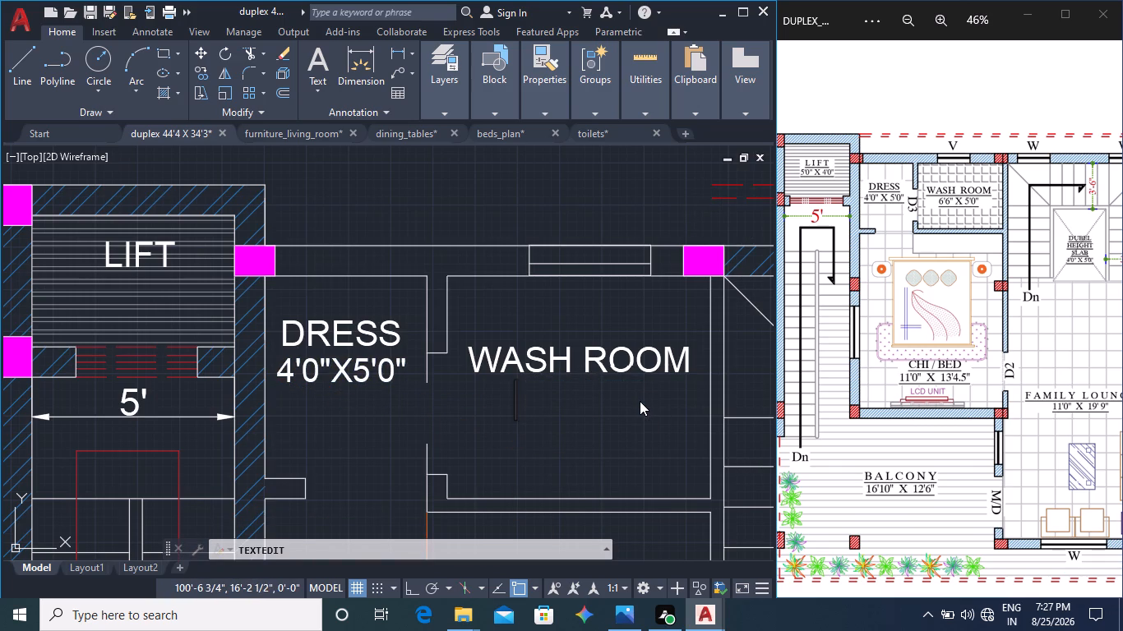
pyautogui.write('6\'6"')
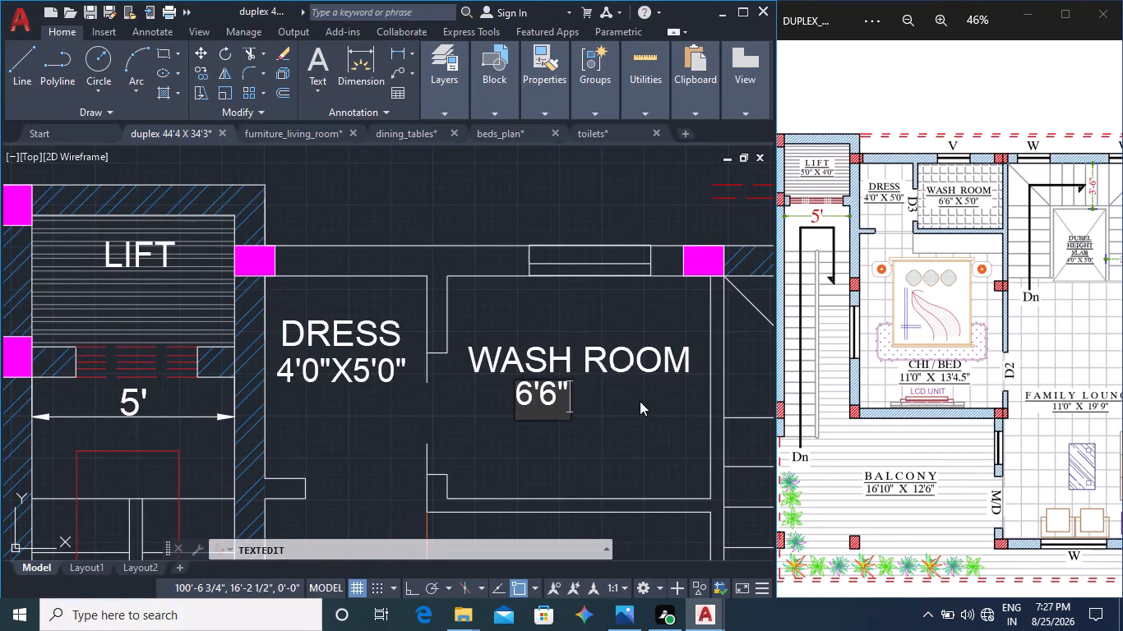
pyautogui.press('x')
pyautogui.write("5'")
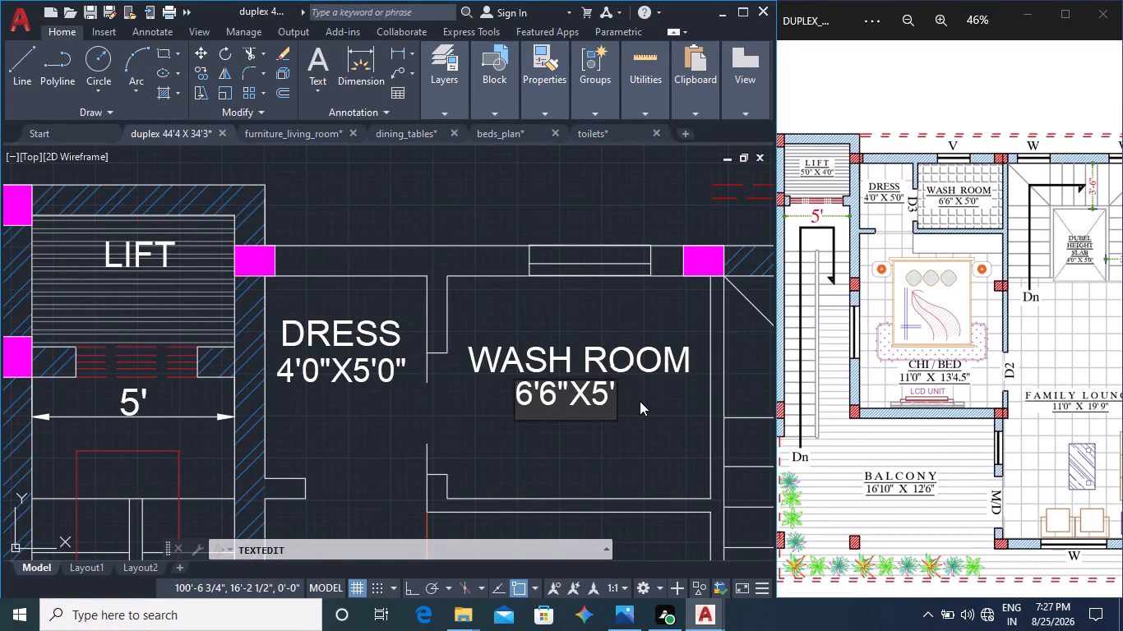
pyautogui.write('0"')
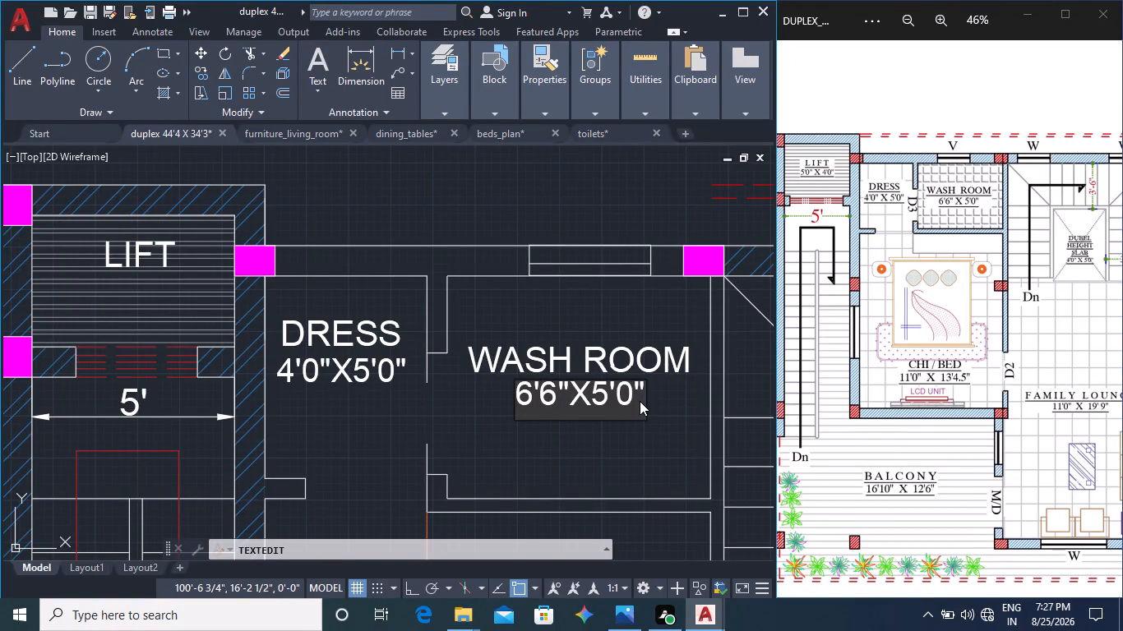
pyautogui.click(628, 451)
# Copy the middle line of the window above the new wash room slightly upward within the window frame.
pyautogui.moveTo(628, 466); pyautogui.dragTo(612, 385, button='middle')
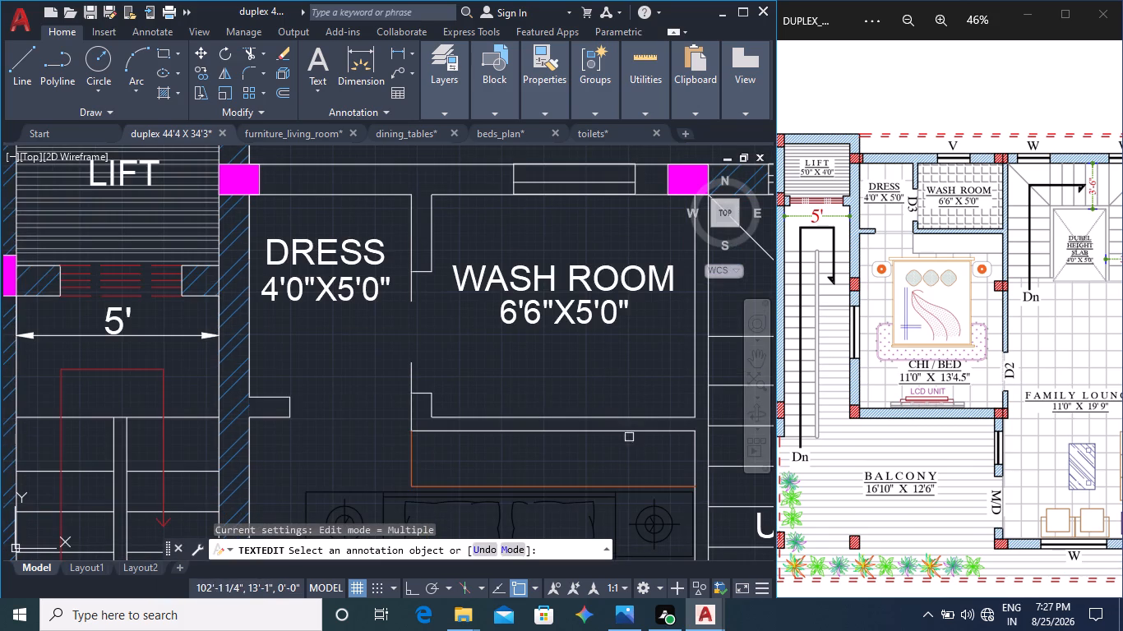
pyautogui.scroll(-1, 611, 408)
pyautogui.moveTo(602, 389); pyautogui.dragTo(588, 381, button='middle')
pyautogui.scroll(1, 568, 249)
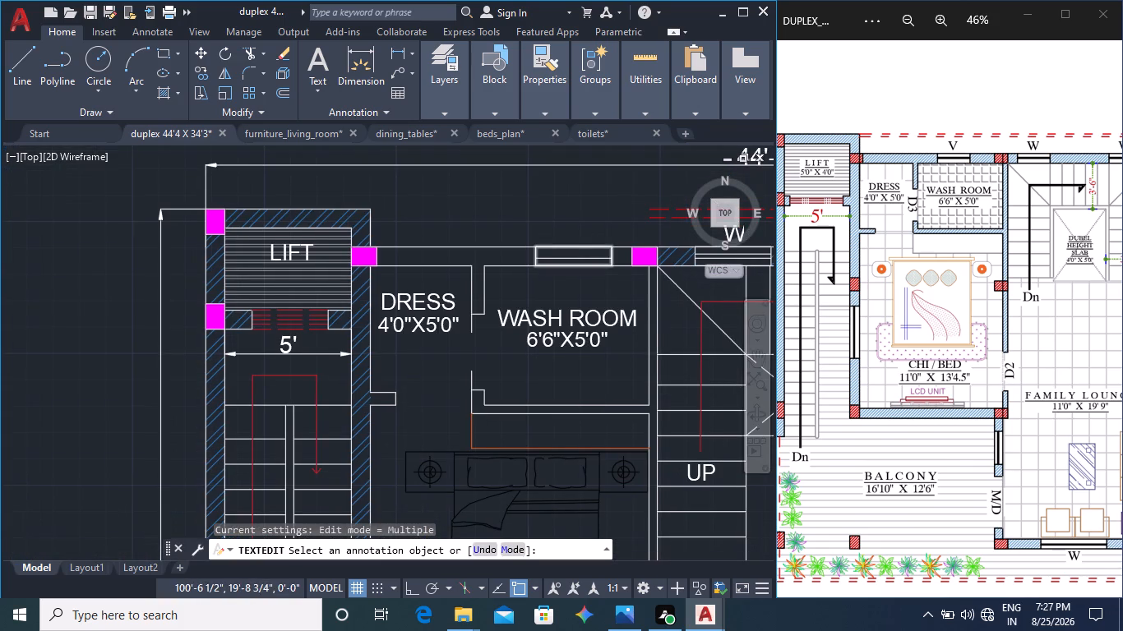
pyautogui.scroll(1, 568, 249)
pyautogui.click(570, 272)
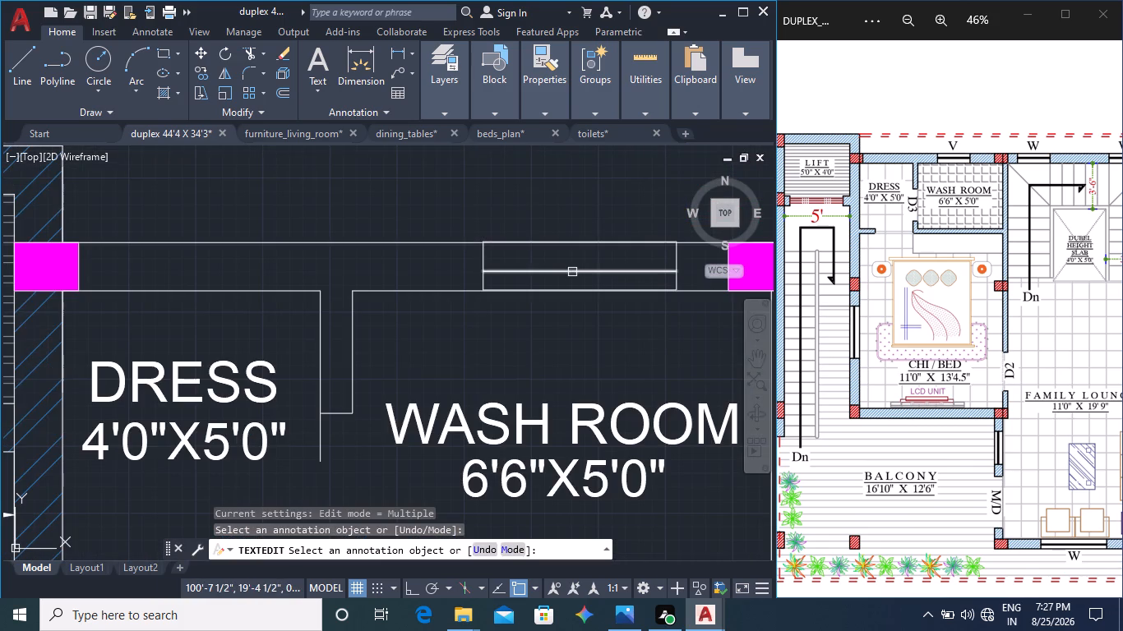
pyautogui.press('Escape')
pyautogui.press('Escape')
pyautogui.click(571, 274)
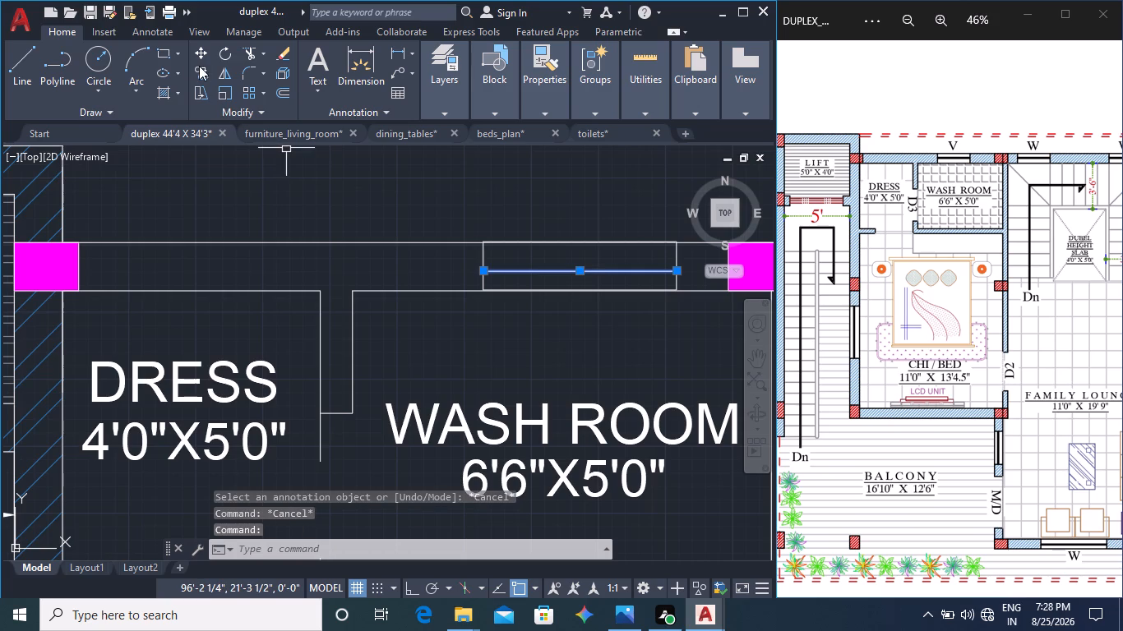
pyautogui.click(201, 67)
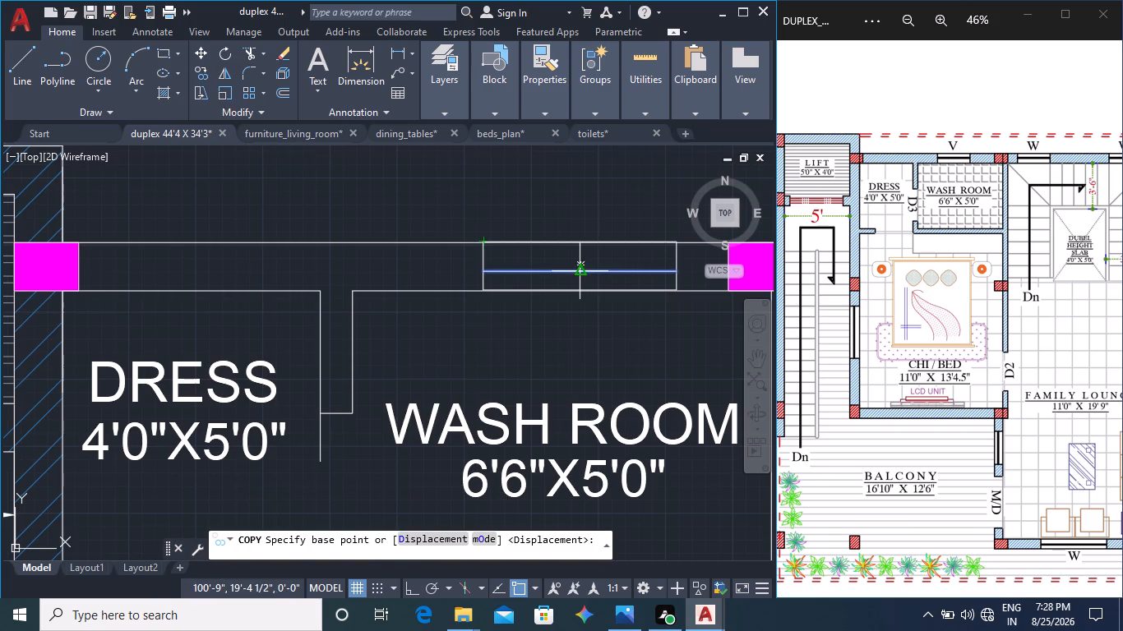
pyautogui.click(582, 271)
pyautogui.click(580, 260)
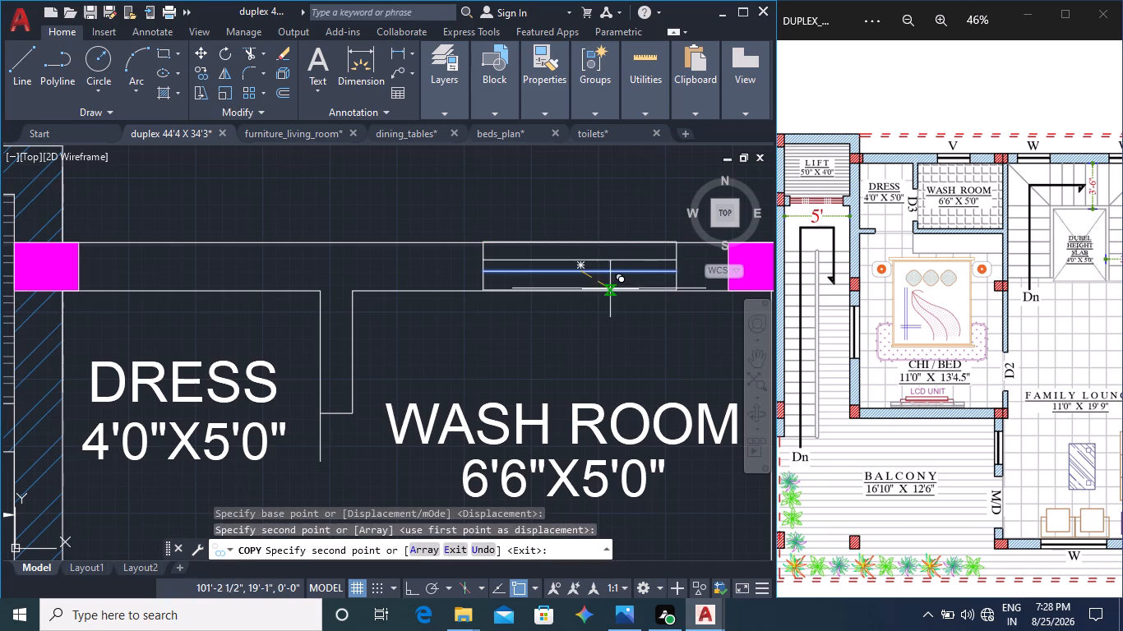
pyautogui.press('Escape')
pyautogui.press('Escape')
# Compare the central lounge, balcony and lower dressing areas of the plan with the reference third-floor drawing.
pyautogui.scroll(-2, 619, 307)
pyautogui.moveTo(629, 346); pyautogui.dragTo(508, 279, button='middle')
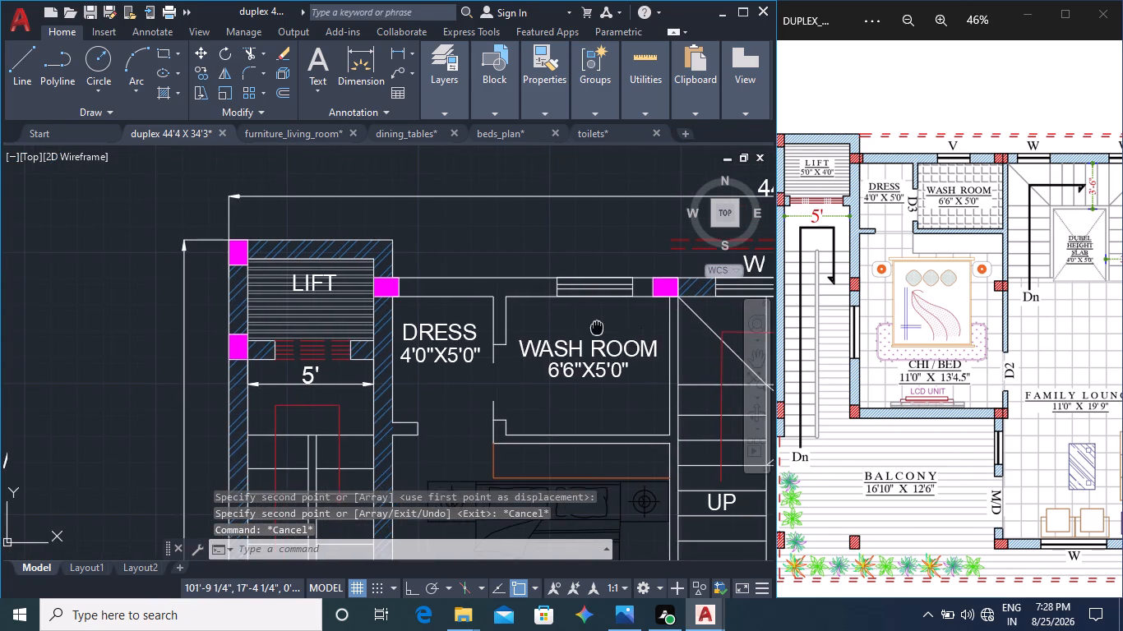
pyautogui.moveTo(617, 376); pyautogui.dragTo(556, 315, button='middle')
pyautogui.moveTo(578, 394); pyautogui.dragTo(557, 343, button='middle')
pyautogui.press('Escape')
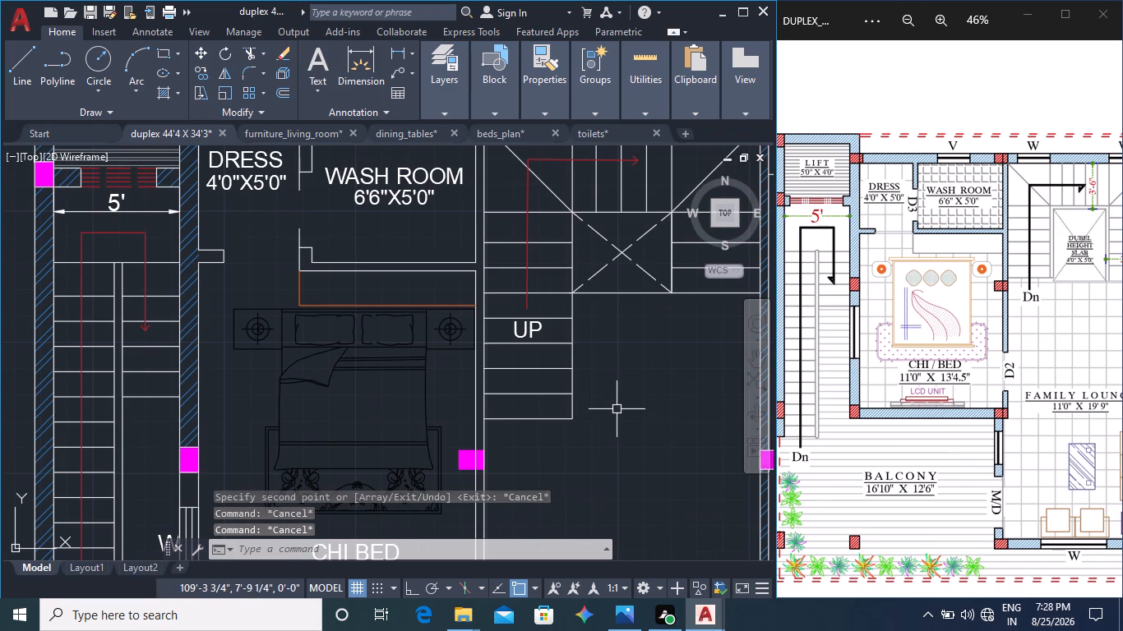
pyautogui.press('Escape')
pyautogui.middleClick(1085, 403)
pyautogui.moveTo(1067, 406); pyautogui.dragTo(972, 354, button='middle')
pyautogui.moveTo(985, 391); pyautogui.dragTo(980, 380, button='middle')
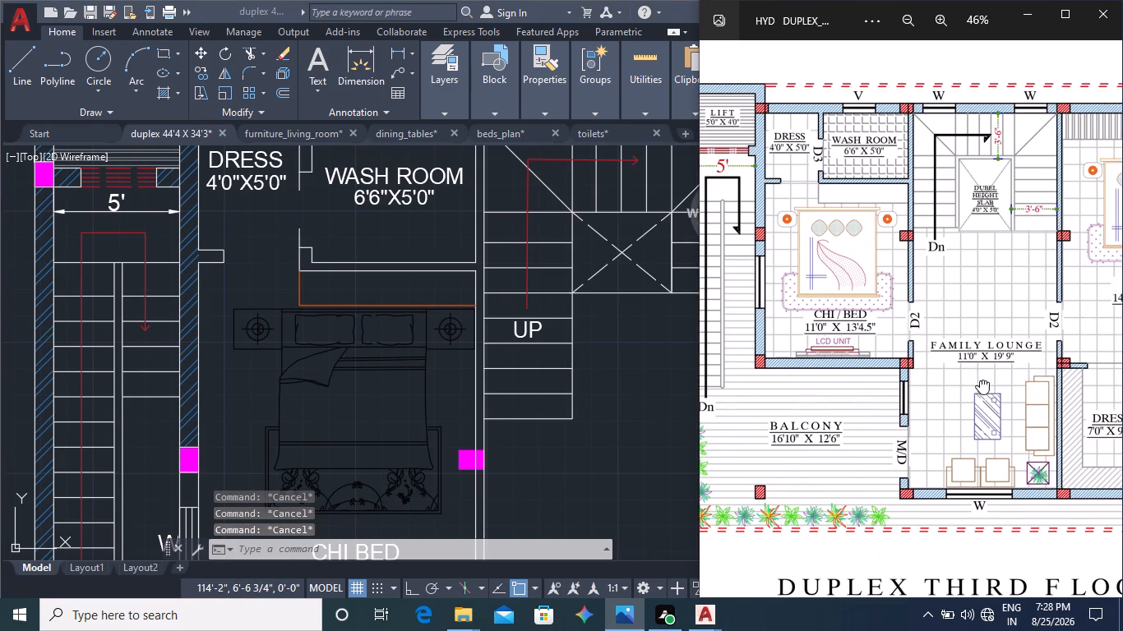
pyautogui.moveTo(980, 380); pyautogui.dragTo(931, 288, button='middle')
pyautogui.middleClick(534, 411)
pyautogui.moveTo(575, 471); pyautogui.dragTo(497, 381, button='middle')
pyautogui.moveTo(584, 449); pyautogui.dragTo(517, 323, button='middle')
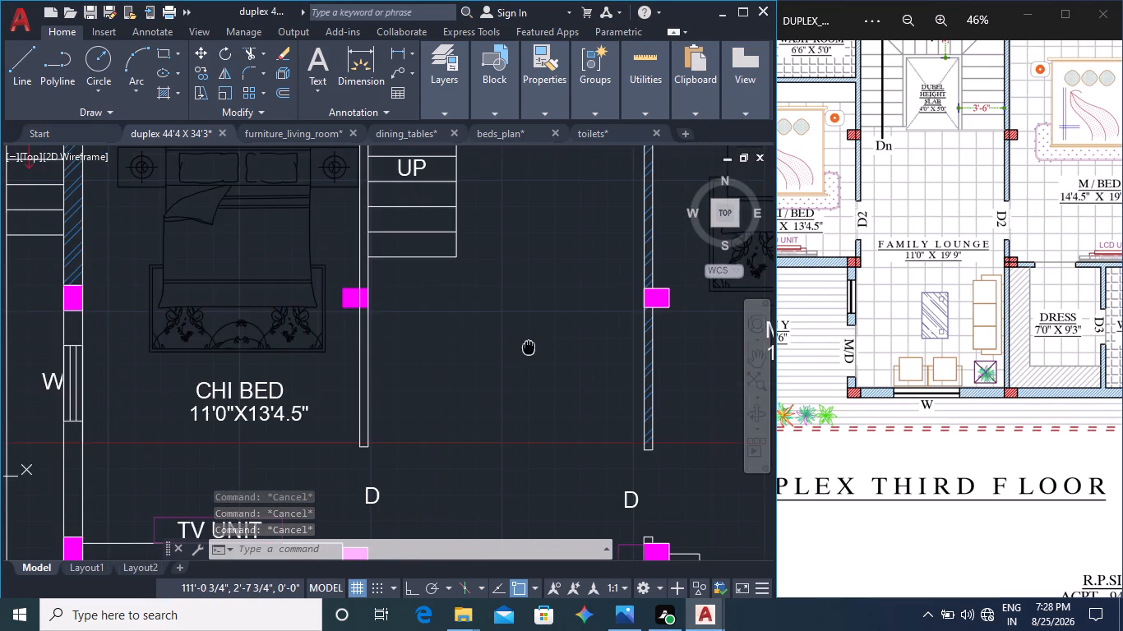
pyautogui.moveTo(517, 323); pyautogui.dragTo(516, 319, button='middle')
pyautogui.moveTo(548, 411); pyautogui.dragTo(527, 317, button='middle')
pyautogui.moveTo(547, 414); pyautogui.dragTo(525, 290, button='middle')
pyautogui.scroll(-1, 545, 348)
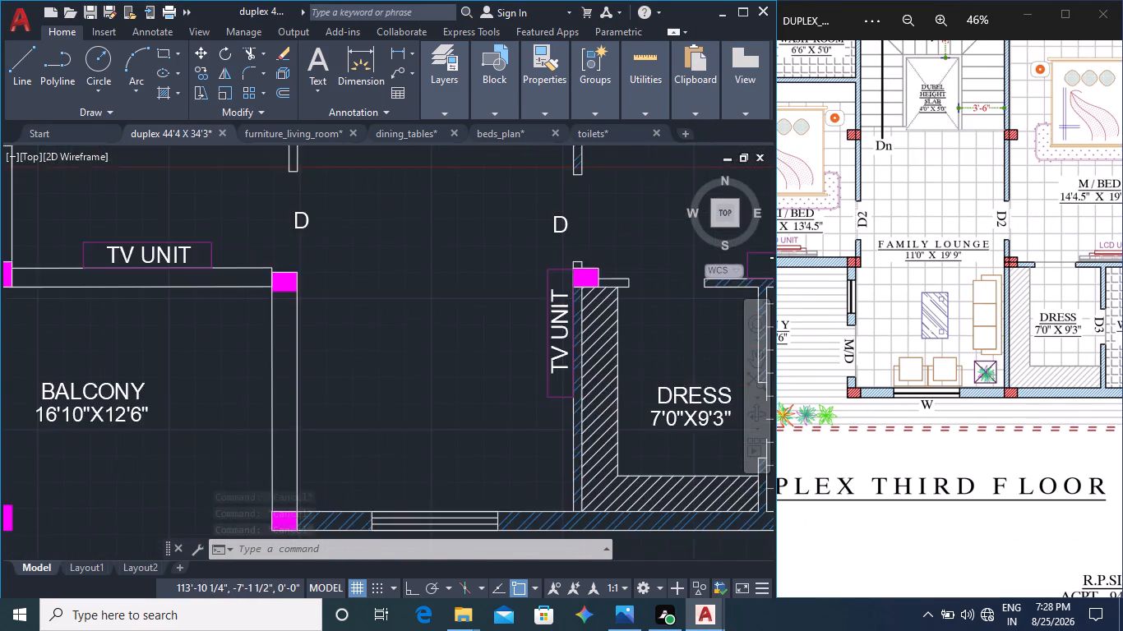
pyautogui.scroll(-1, 603, 397)
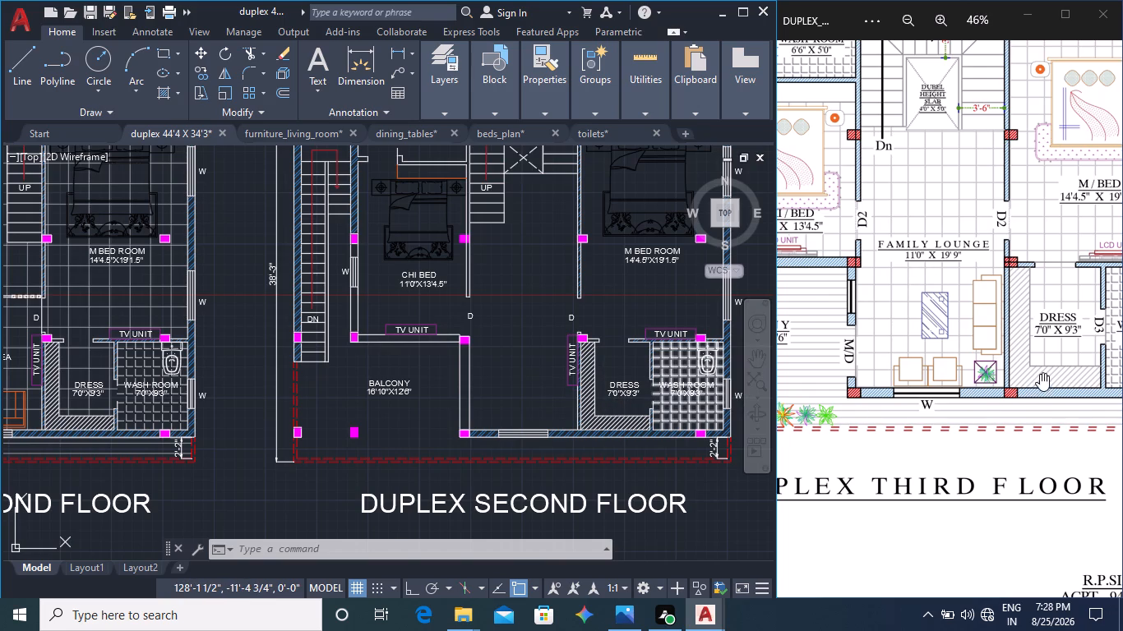
# Delete the vertical TV UNIT label and its box from the lounge side of the lower dressing room wall.
pyautogui.moveTo(1040, 371); pyautogui.dragTo(1012, 378, button='middle')
pyautogui.moveTo(1026, 371); pyautogui.dragTo(966, 392, button='middle')
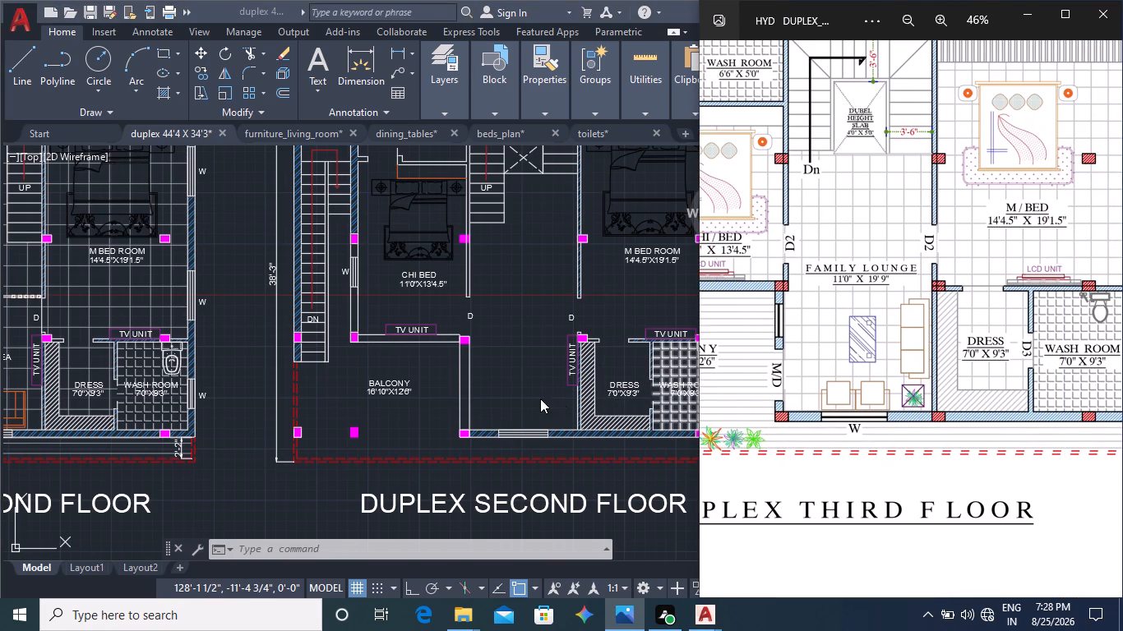
pyautogui.scroll(3, 573, 374)
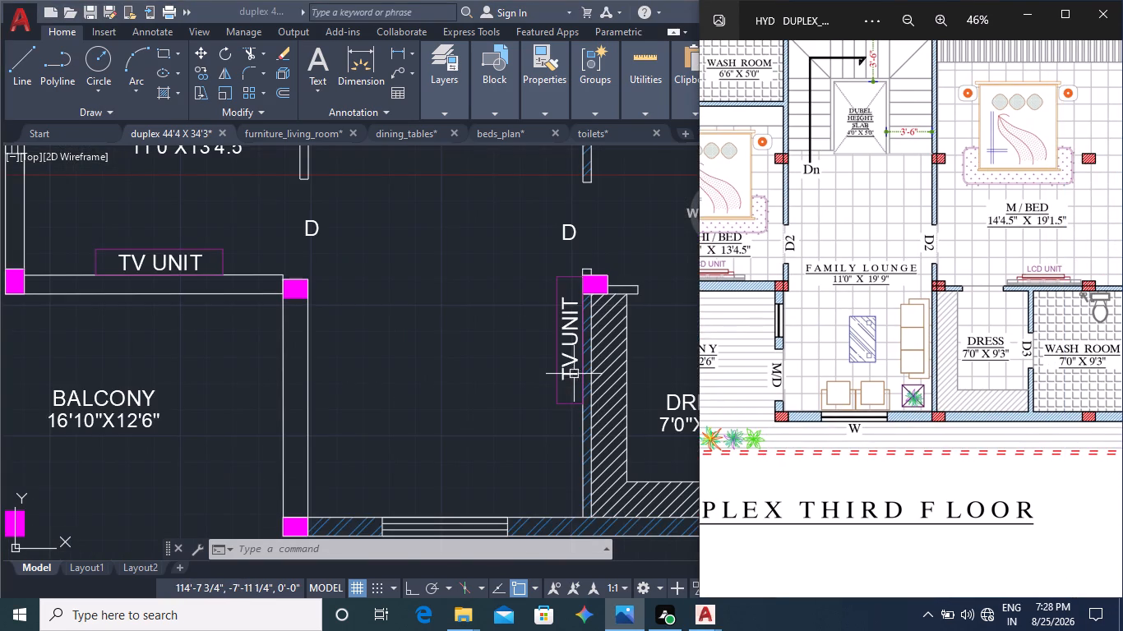
pyautogui.click(572, 362)
pyautogui.click(568, 360)
pyautogui.click(553, 405)
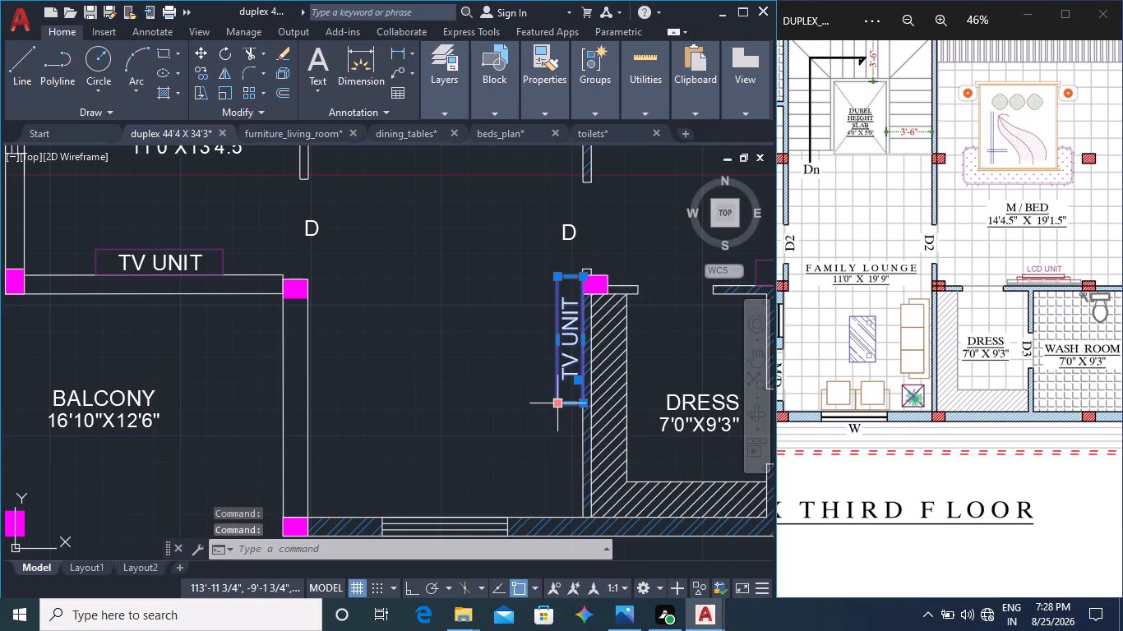
pyautogui.press('Delete')
pyautogui.press('Delete')
pyautogui.press('Delete')
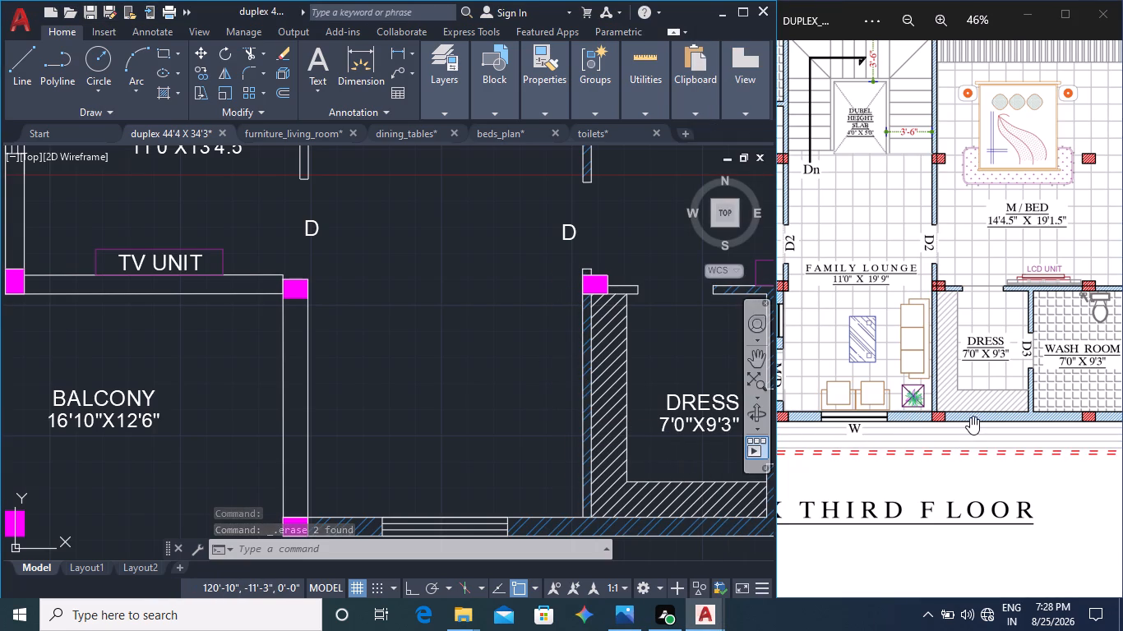
# Compare the lounge, balcony and lower dressing area of the plan with the reference third-floor drawing.
pyautogui.moveTo(660, 458); pyautogui.dragTo(652, 459, button='middle')
pyautogui.moveTo(679, 465); pyautogui.dragTo(542, 457, button='middle')
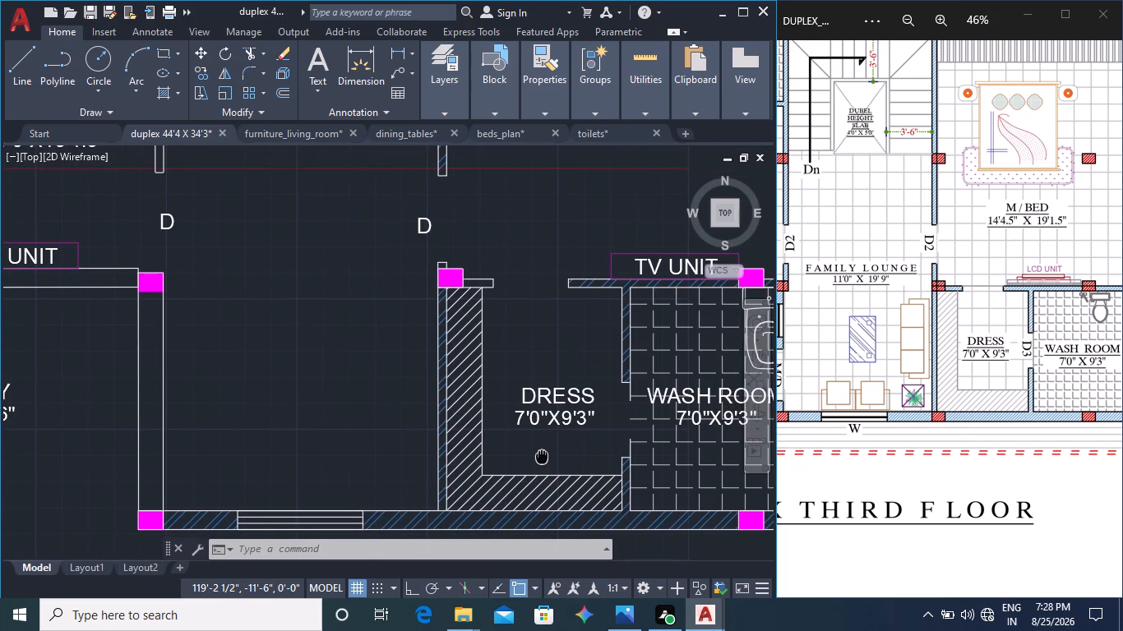
pyautogui.moveTo(542, 457); pyautogui.dragTo(539, 457, button='middle')
pyautogui.scroll(-1, 534, 448)
pyautogui.moveTo(534, 448); pyautogui.dragTo(612, 443, button='middle')
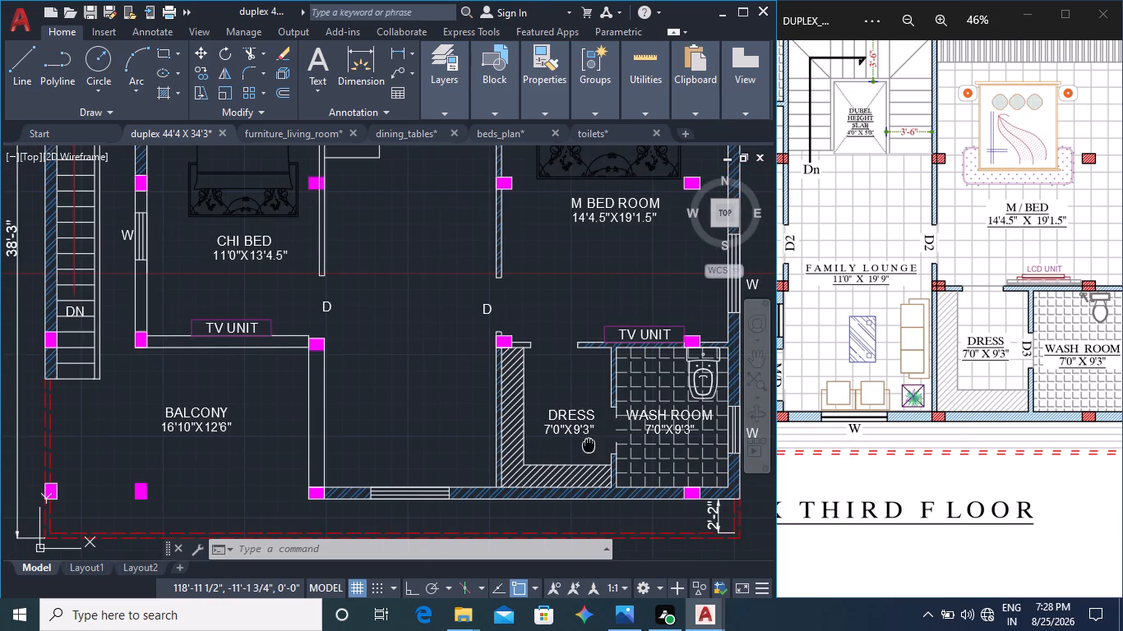
pyautogui.moveTo(474, 442); pyautogui.dragTo(528, 429, button='middle')
pyautogui.middleClick(862, 403)
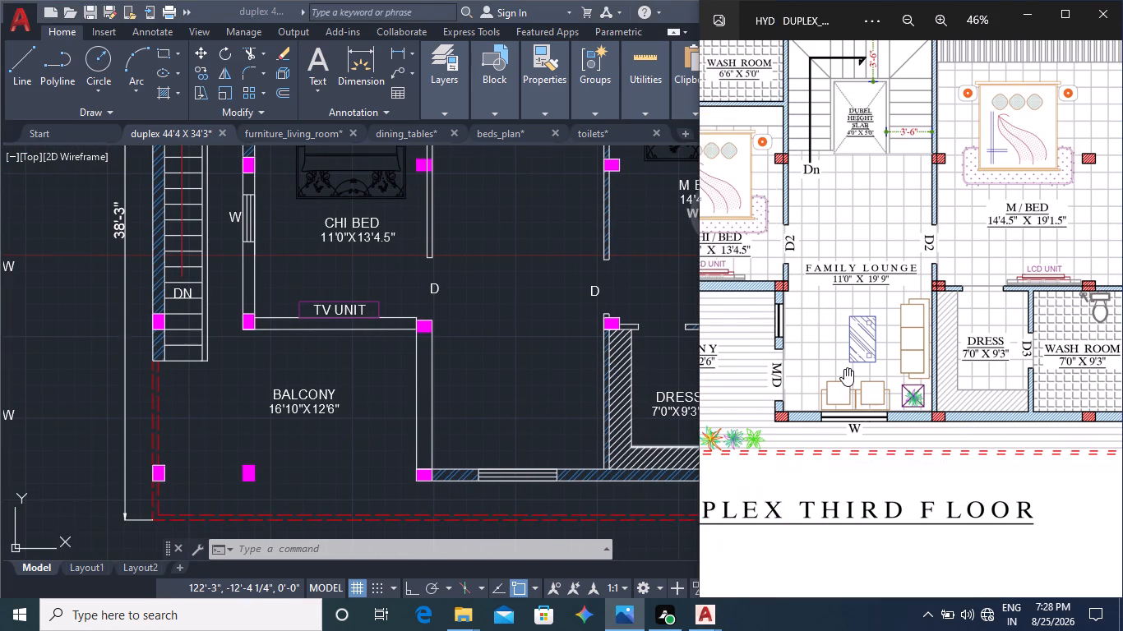
pyautogui.moveTo(844, 368); pyautogui.dragTo(876, 368, button='middle')
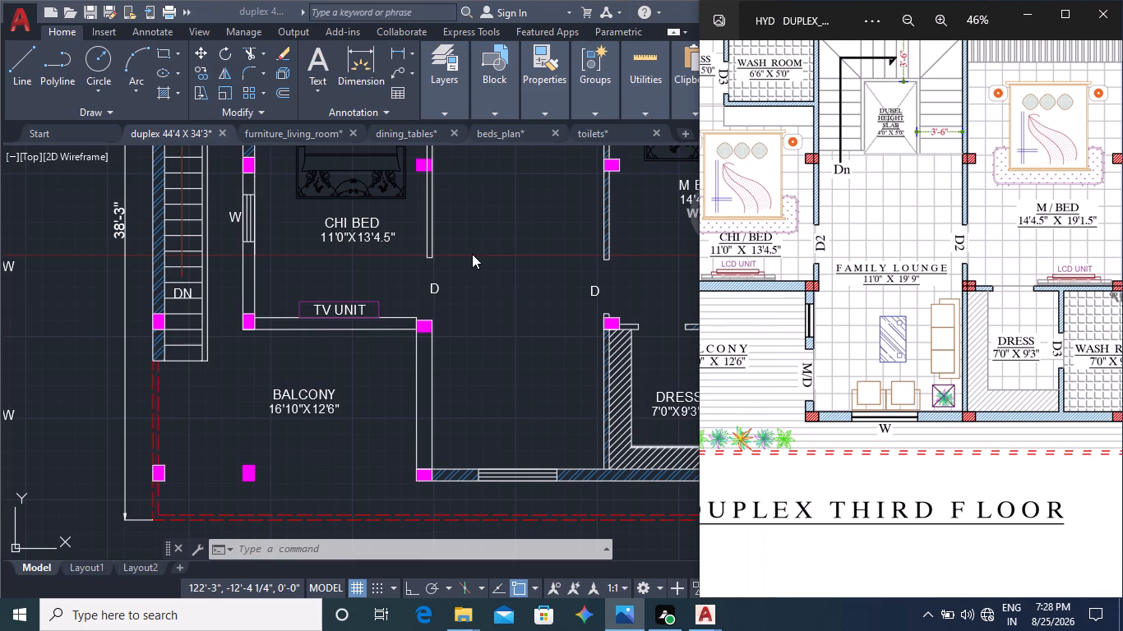
pyautogui.moveTo(478, 394); pyautogui.dragTo(395, 371, button='middle')
pyautogui.moveTo(464, 358); pyautogui.dragTo(370, 366, button='middle')
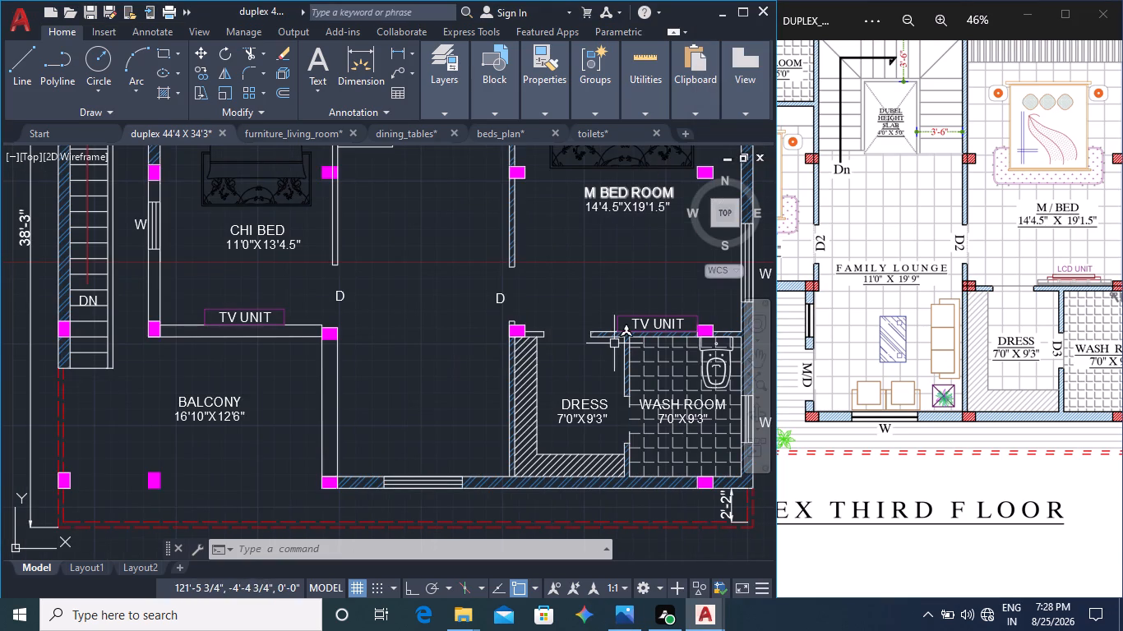
# Copy the CHI BED label and its size text into the lounge space between the balcony and the dressing room.
pyautogui.moveTo(458, 308); pyautogui.dragTo(507, 446, button='middle')
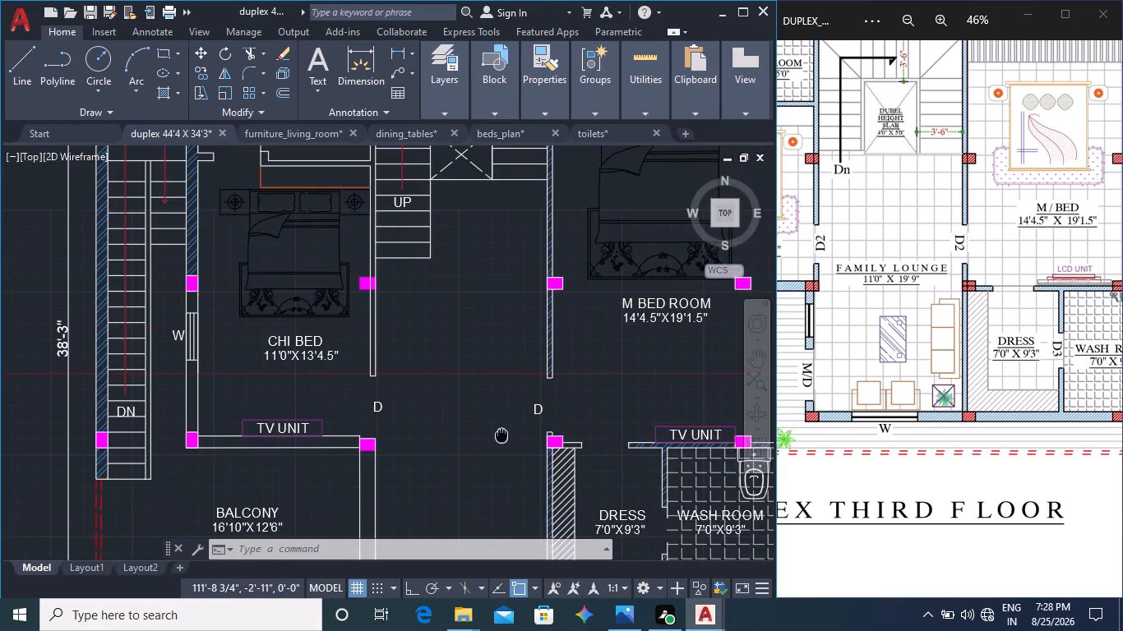
pyautogui.scroll(-1, 475, 348)
pyautogui.scroll(1, 392, 384)
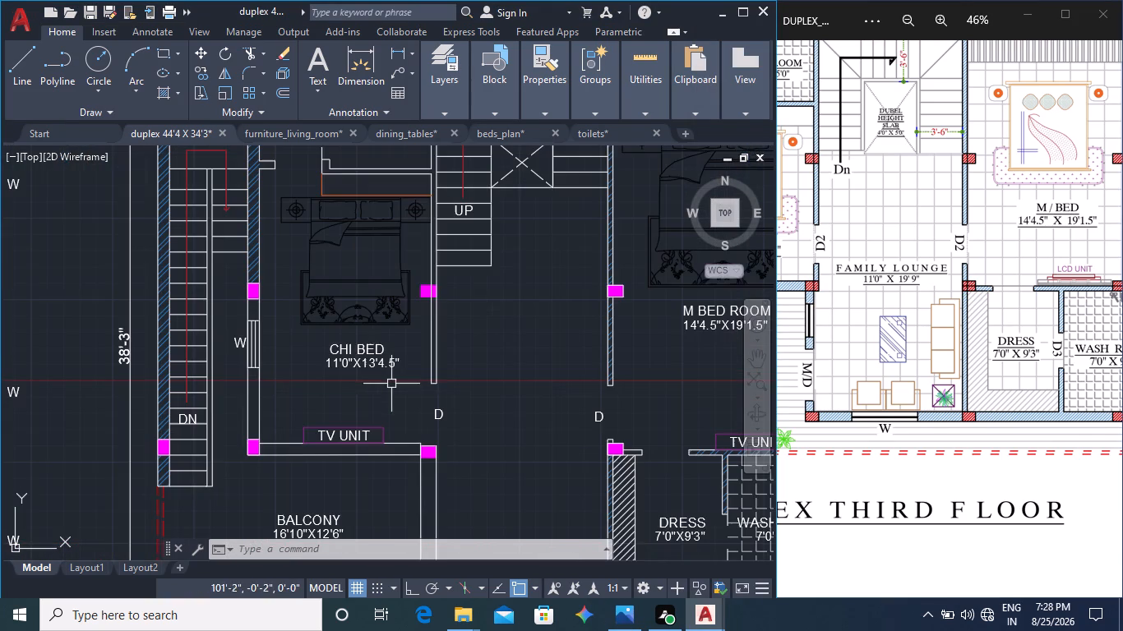
pyautogui.click(367, 351)
pyautogui.click(363, 364)
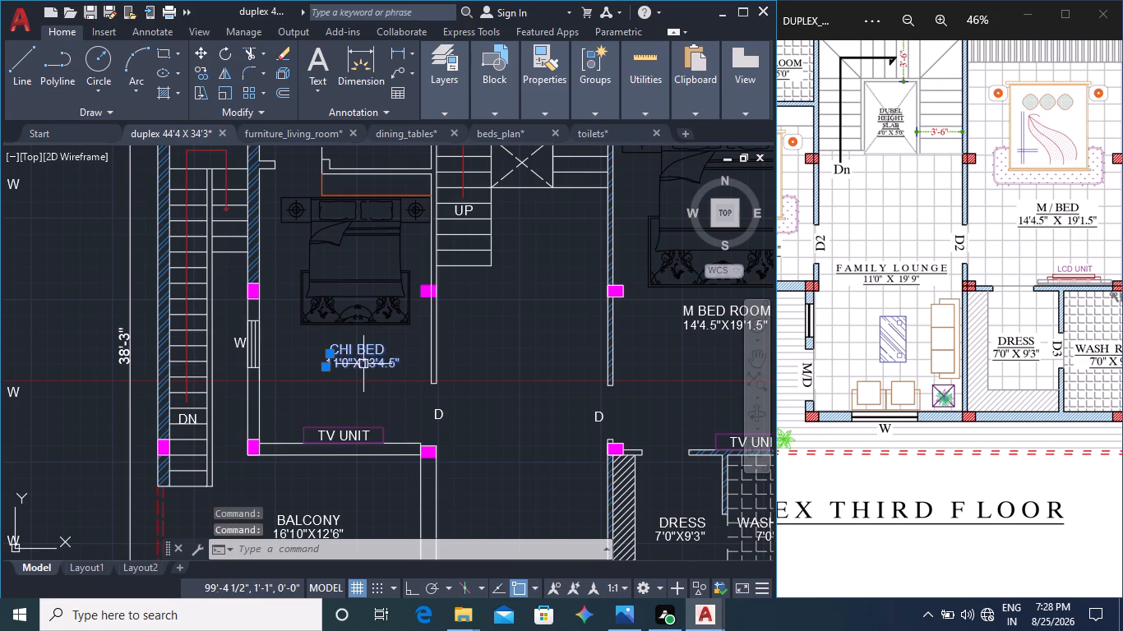
pyautogui.click(199, 67)
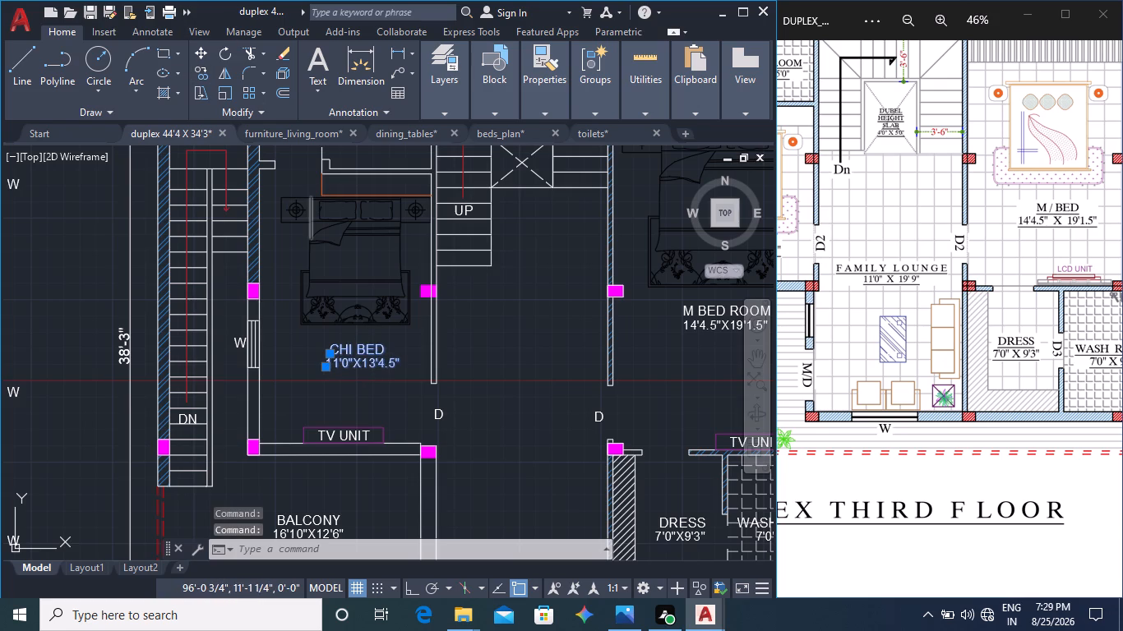
pyautogui.click(322, 369)
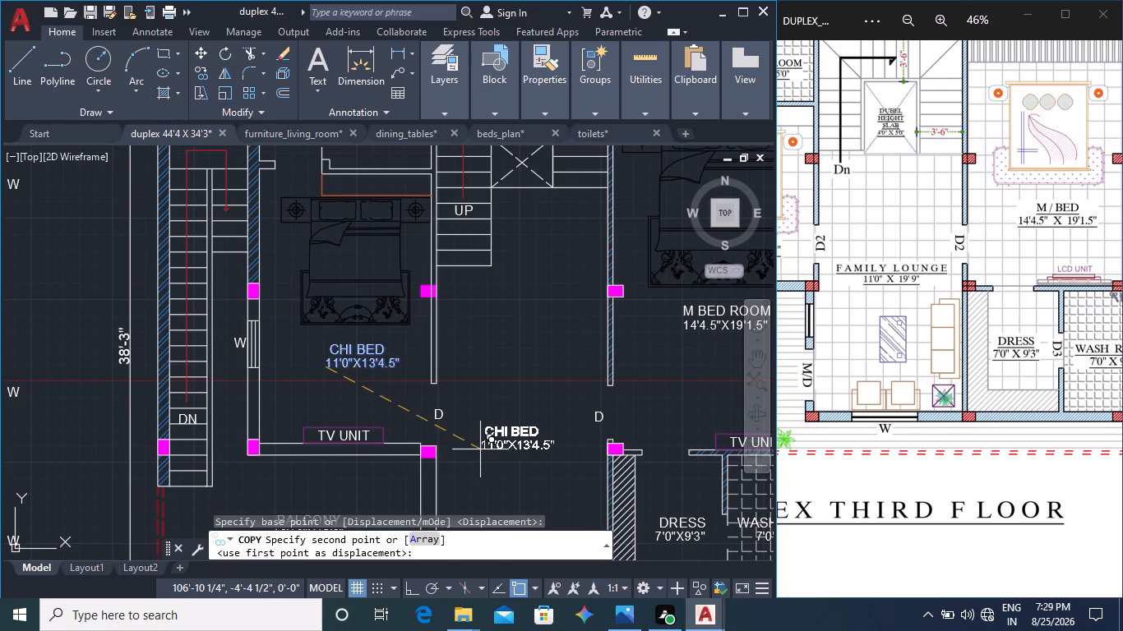
pyautogui.moveTo(484, 442); pyautogui.dragTo(493, 297, button='middle')
pyautogui.click(506, 352)
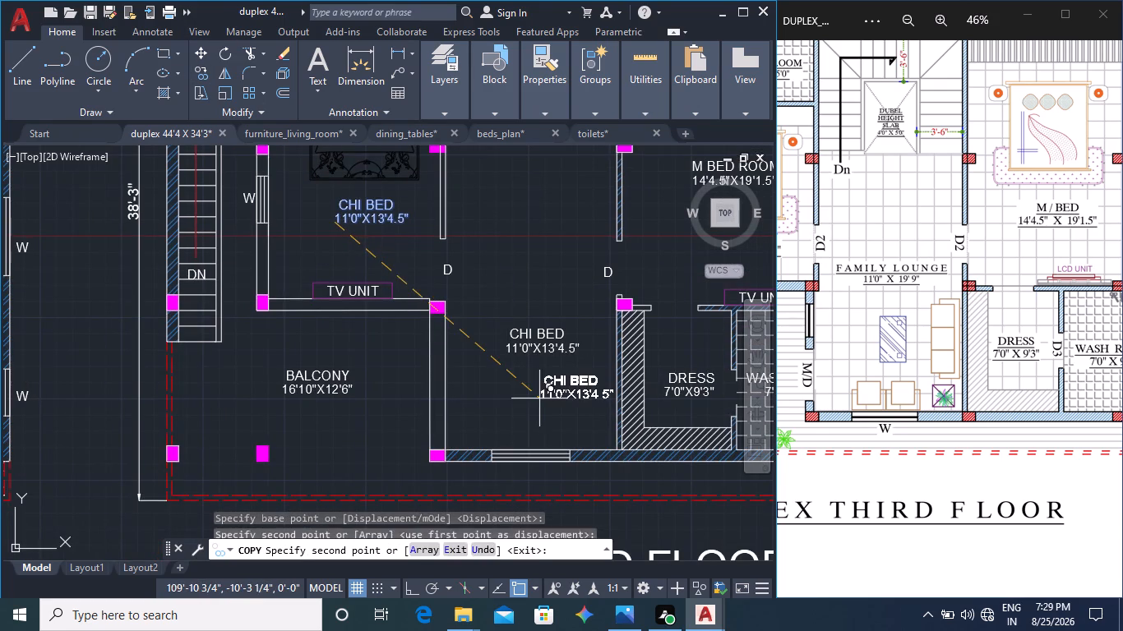
pyautogui.press('Escape')
# Change the copied CHI BED label in the lounge to FAMILY LOUNGE.
pyautogui.doubleClick(531, 336)
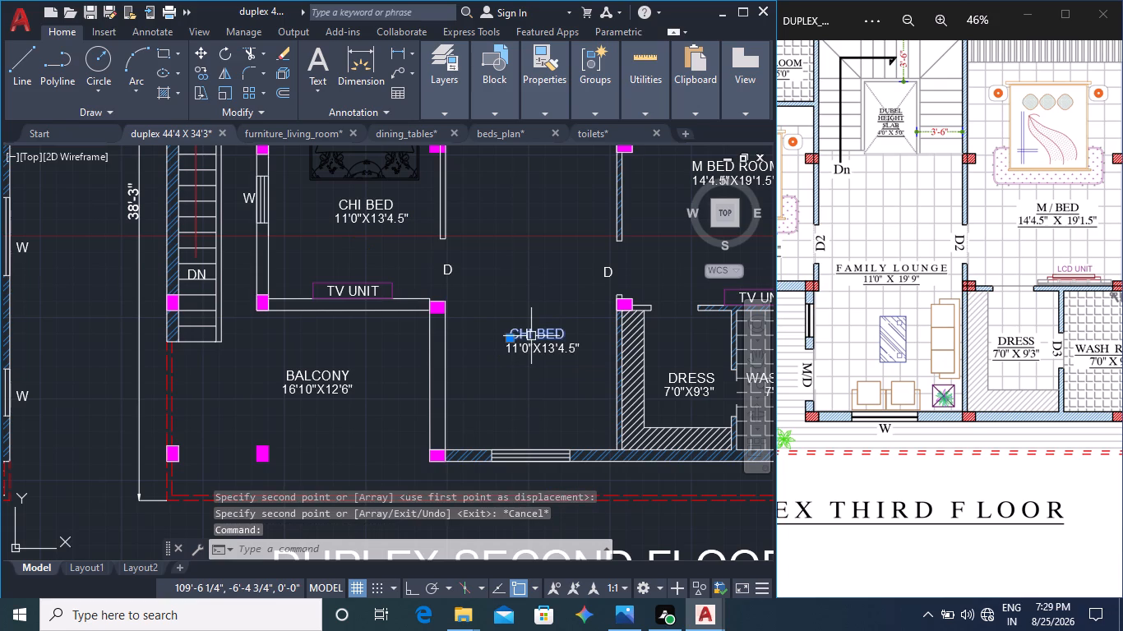
pyautogui.press('BackSpace')
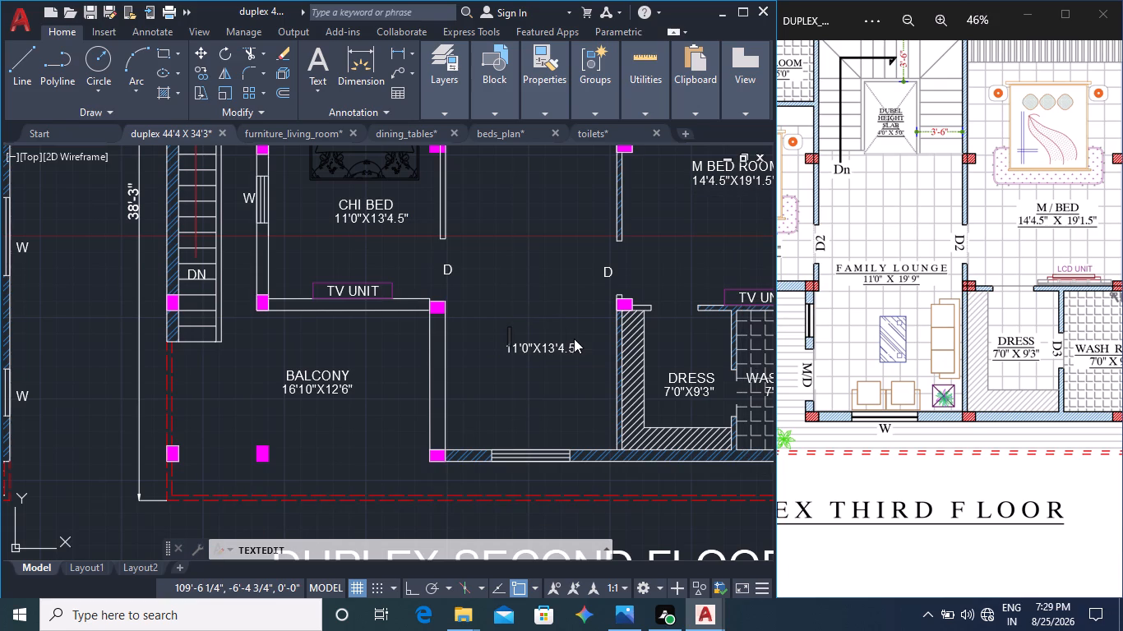
pyautogui.write('FA')
pyautogui.write('MILY')
pyautogui.press('space')
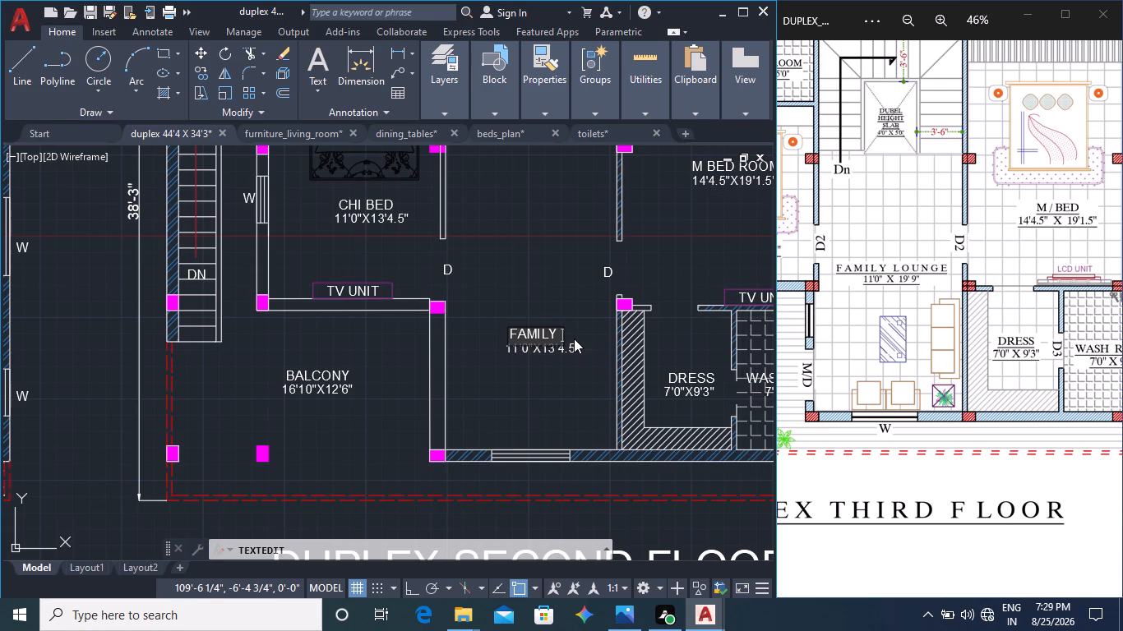
pyautogui.write('LOU')
pyautogui.write('NGE')
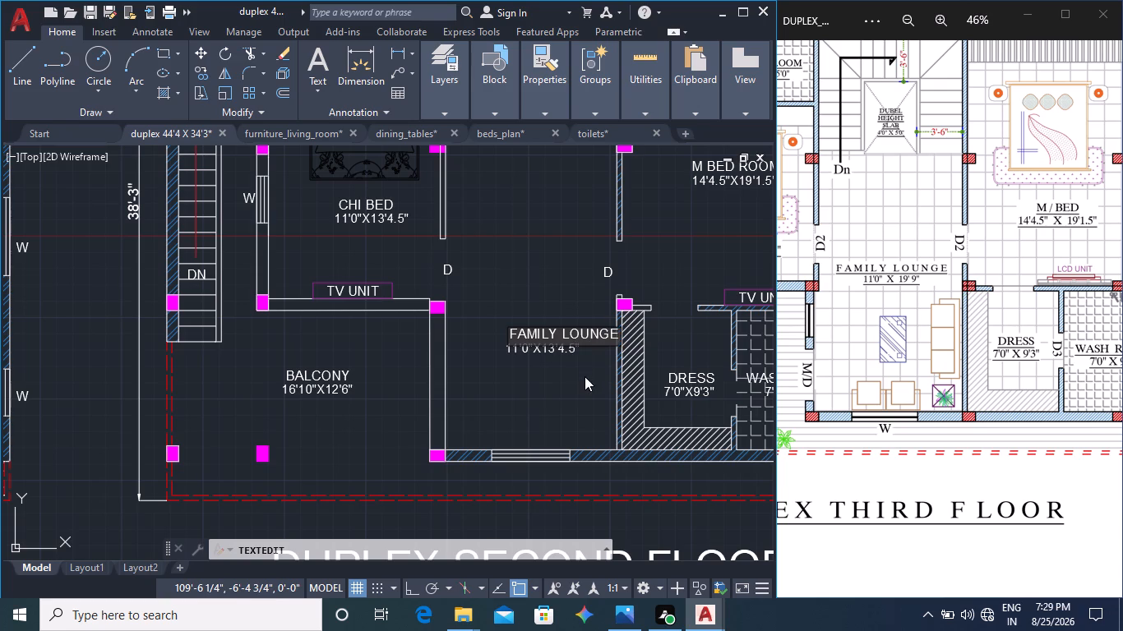
pyautogui.click(583, 376)
pyautogui.click(556, 336)
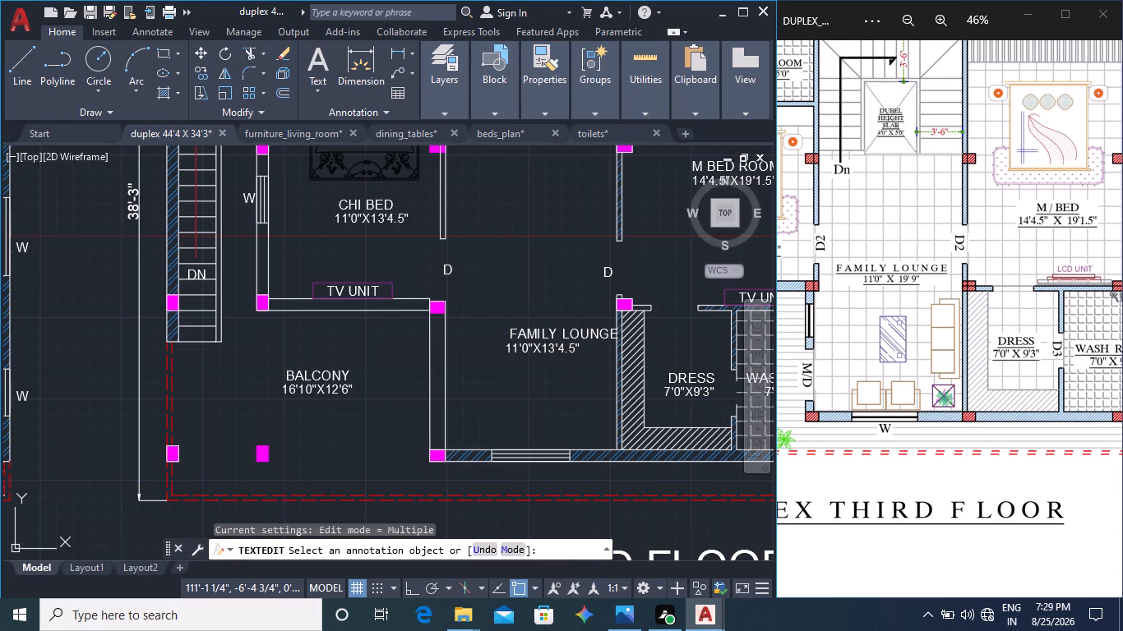
pyautogui.press('Escape')
pyautogui.press('Escape')
# Move the FAMILY LOUNGE label slightly left so it sits centred above its size text.
pyautogui.click(557, 339)
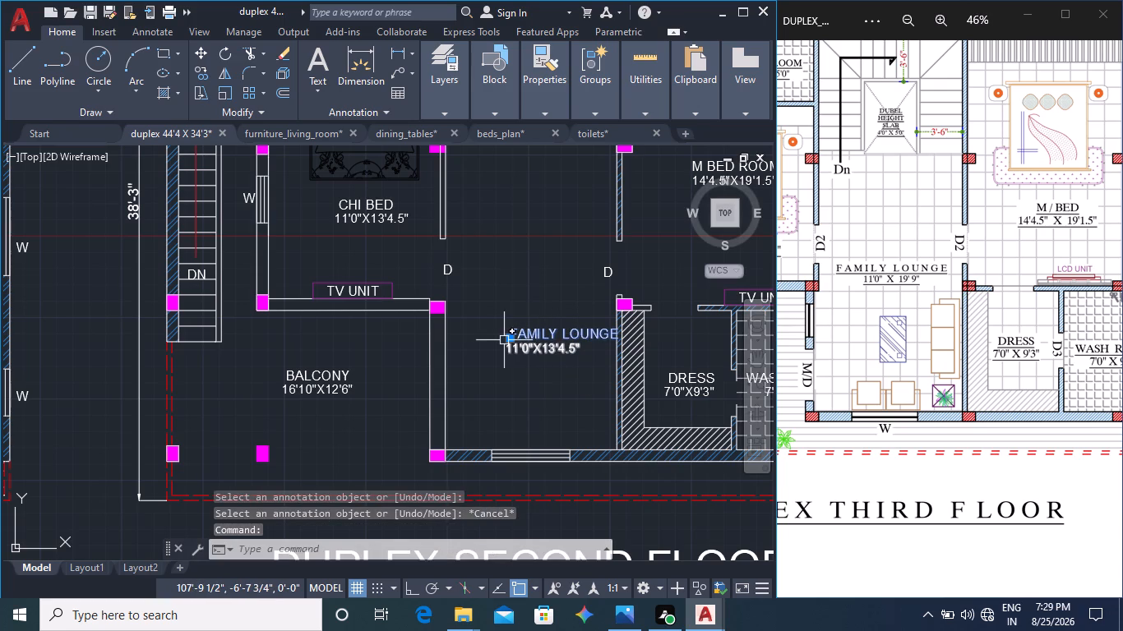
pyautogui.click(515, 340)
pyautogui.press('Escape')
pyautogui.press('Escape')
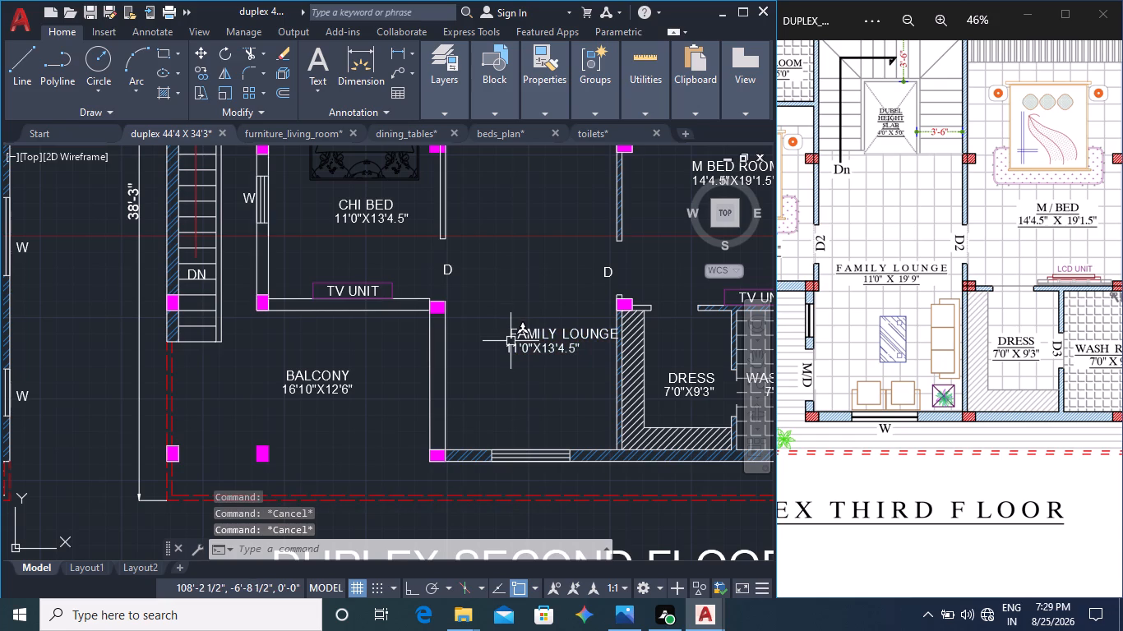
pyautogui.click(515, 337)
pyautogui.click(510, 339)
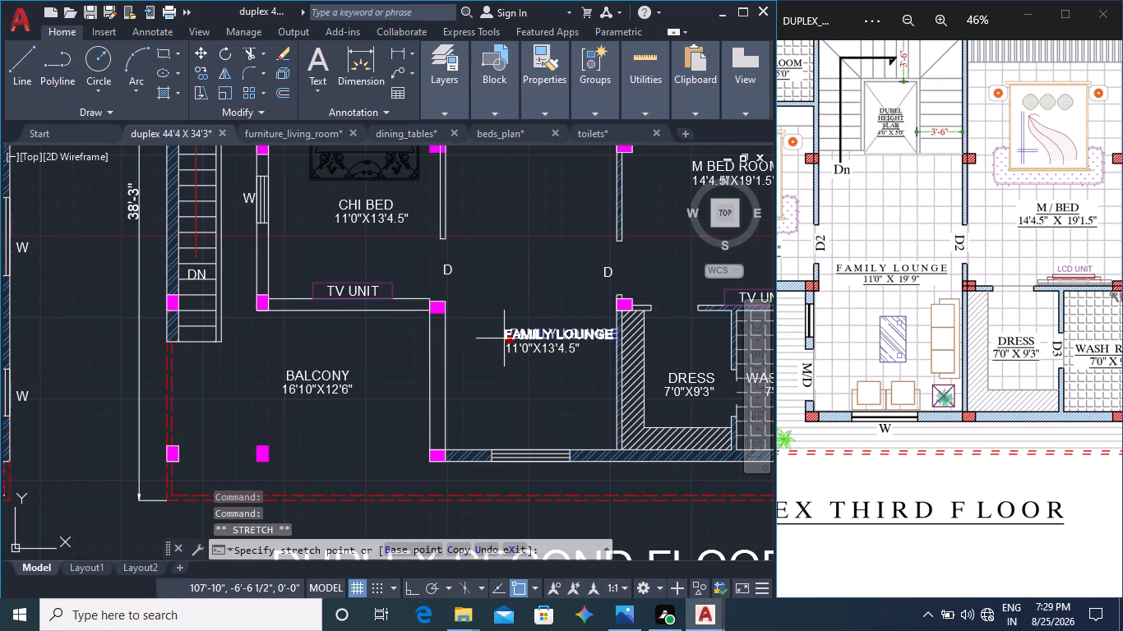
pyautogui.click(488, 337)
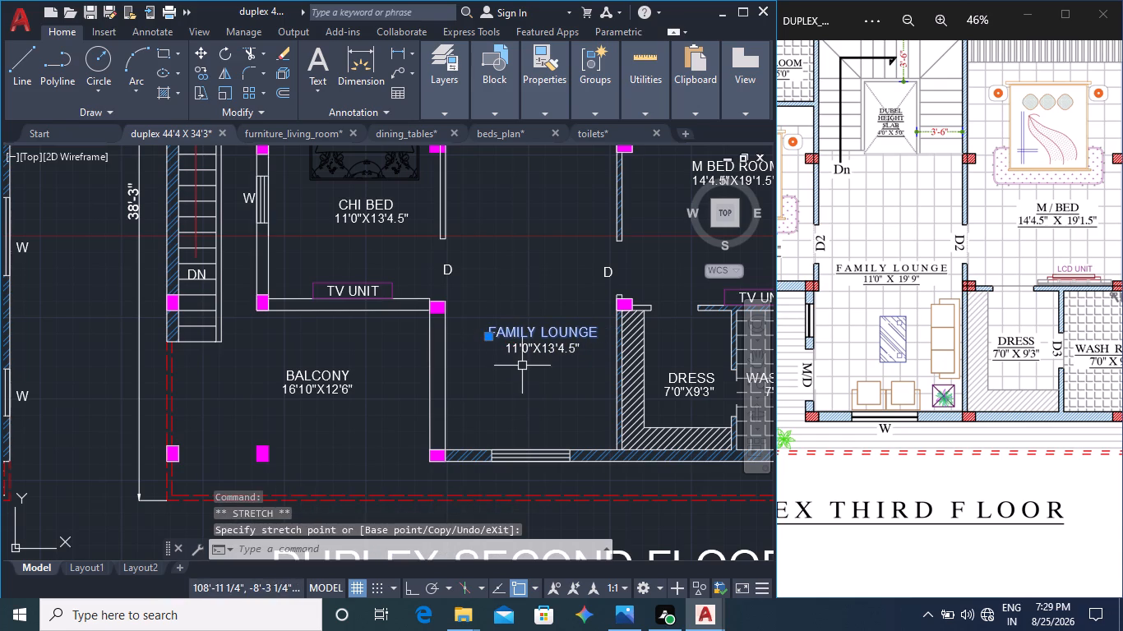
pyautogui.press('Escape')
pyautogui.press('Escape')
# Change the size text beneath FAMILY LOUNGE to 11'0"X19'9".
pyautogui.doubleClick(543, 350)
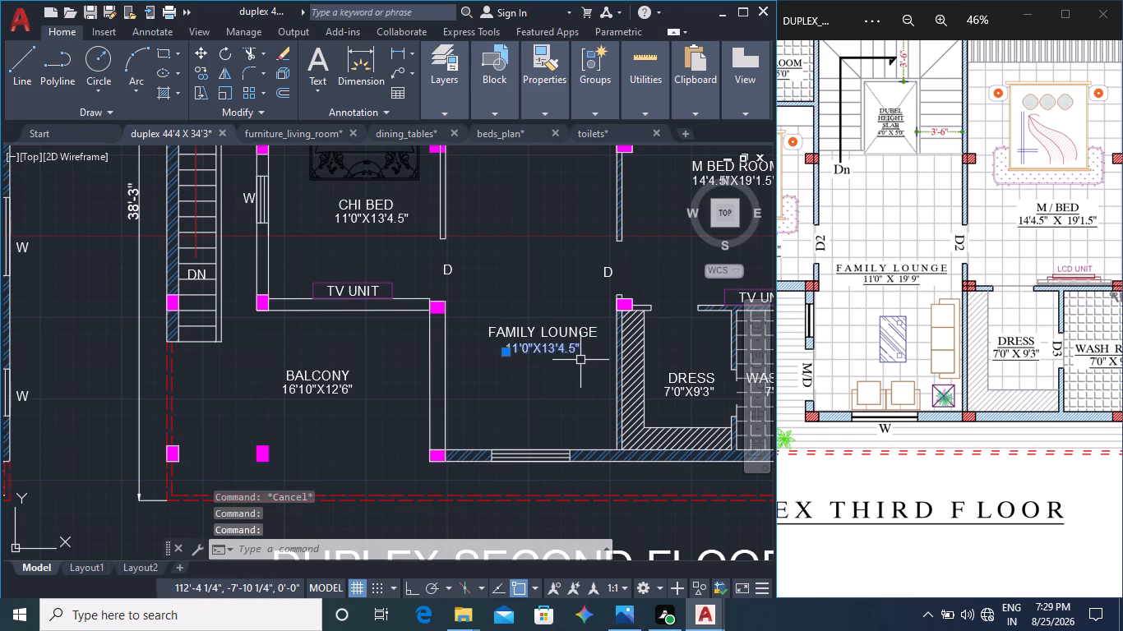
pyautogui.doubleClick(575, 351)
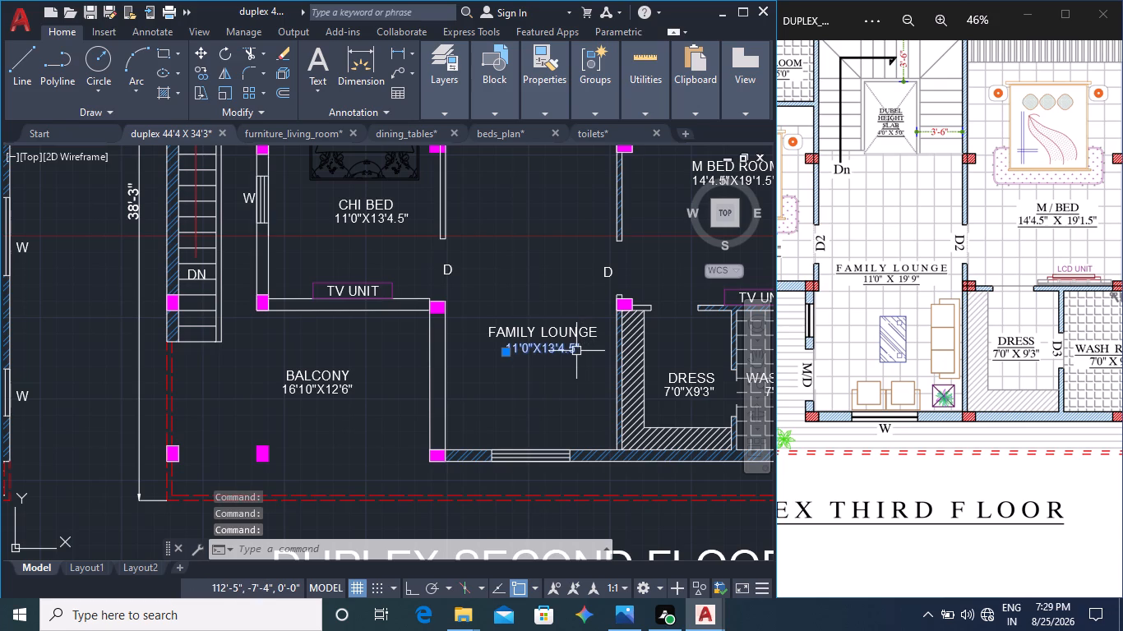
pyautogui.click(576, 351)
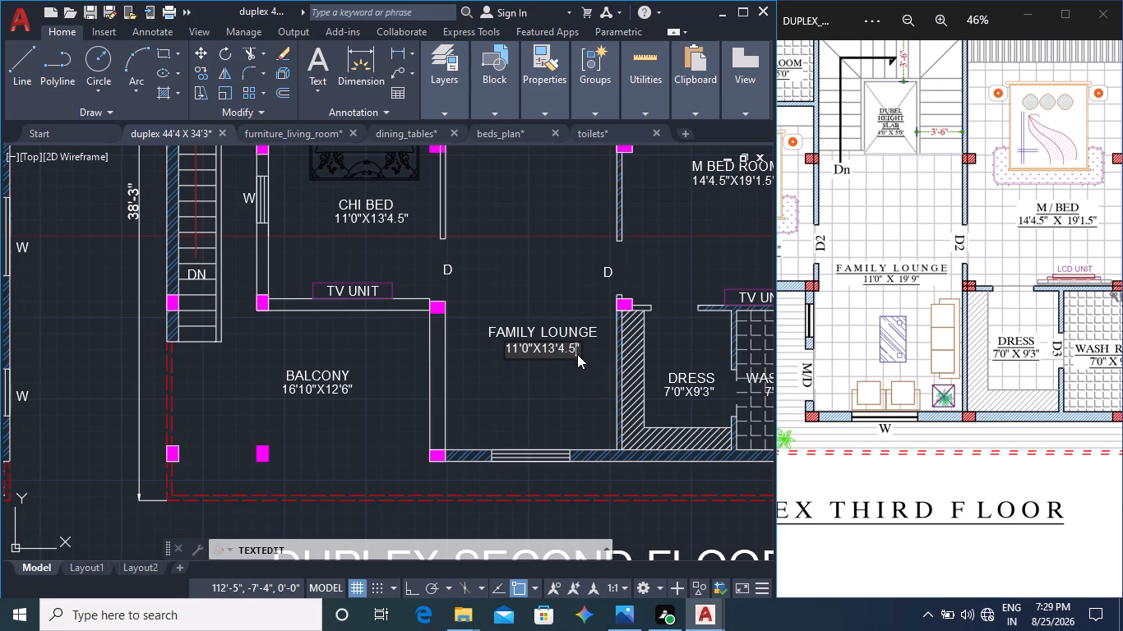
pyautogui.press('BackSpace')
pyautogui.press('BackSpace')
pyautogui.press('BackSpace')
pyautogui.press('BackSpace')
pyautogui.press('BackSpace')
pyautogui.press('BackSpace')
pyautogui.write('19')
pyautogui.press("'")
pyautogui.press('9')
pyautogui.click(571, 386)
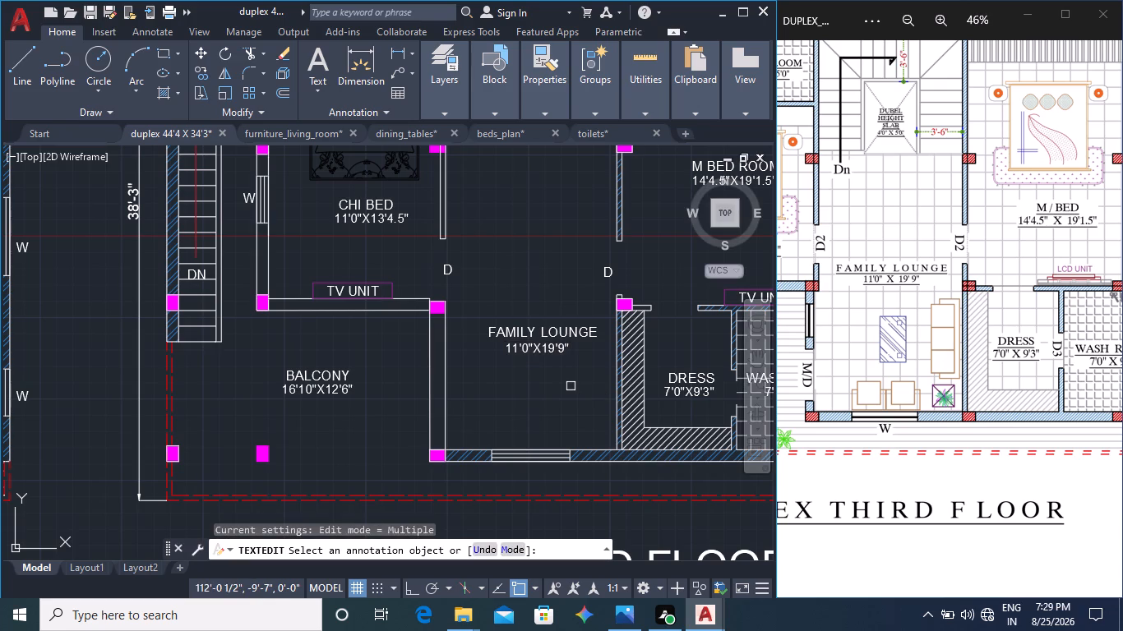
# Copy the armchair and three-seat sofa from the HALL / LIVING AREA to the empty space below the upper-floor plan's DUPLEX SECOND FLOOR title.
pyautogui.scroll(-1, 492, 410)
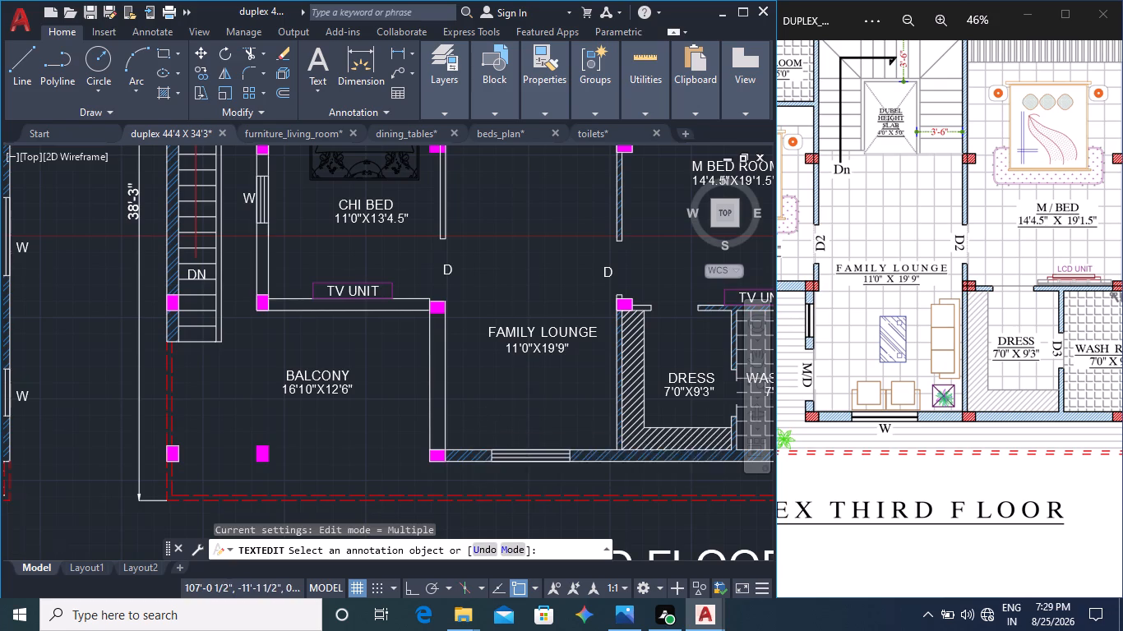
pyautogui.moveTo(498, 411); pyautogui.dragTo(567, 406, button='middle')
pyautogui.moveTo(389, 403); pyautogui.dragTo(548, 420, button='middle')
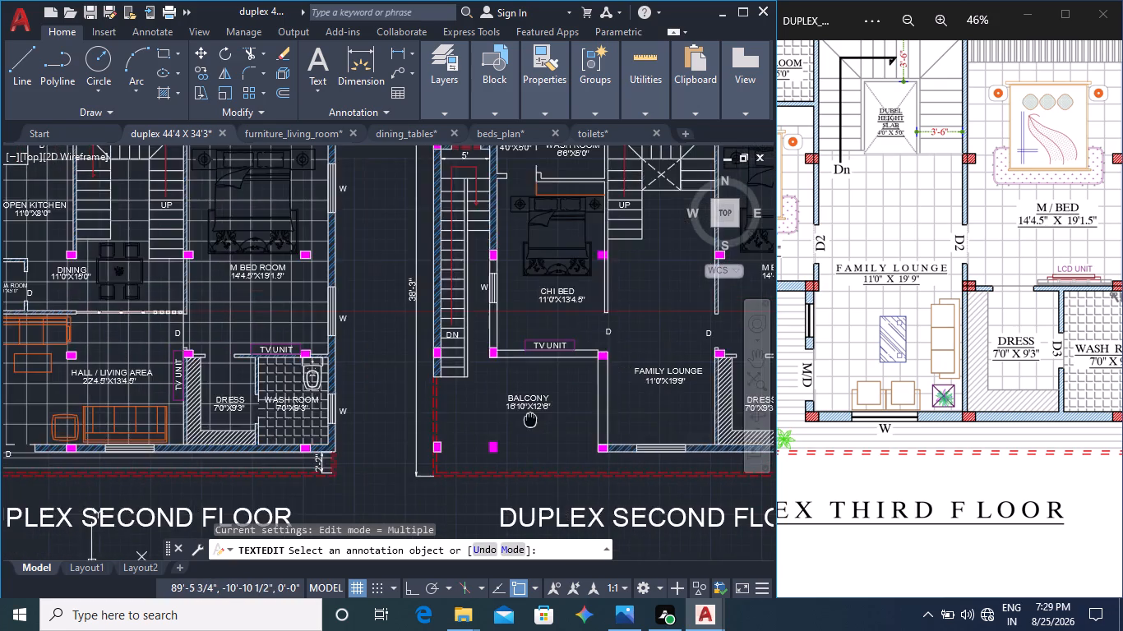
pyautogui.moveTo(289, 393); pyautogui.dragTo(523, 364, button='middle')
pyautogui.scroll(3, 480, 412)
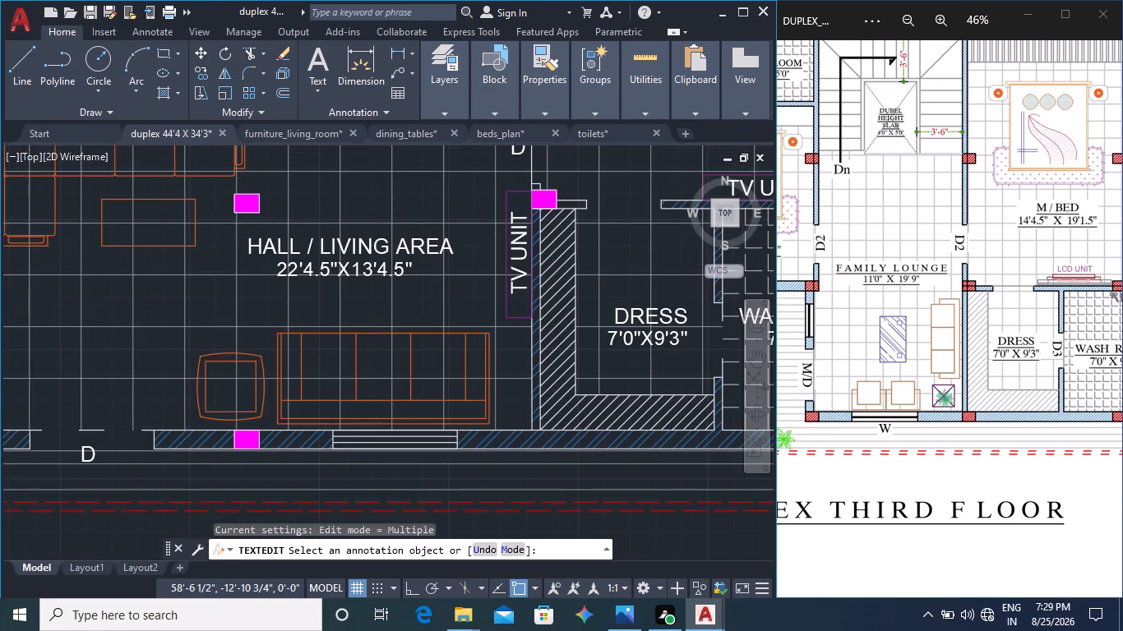
pyautogui.moveTo(303, 389); pyautogui.dragTo(391, 353, button='middle')
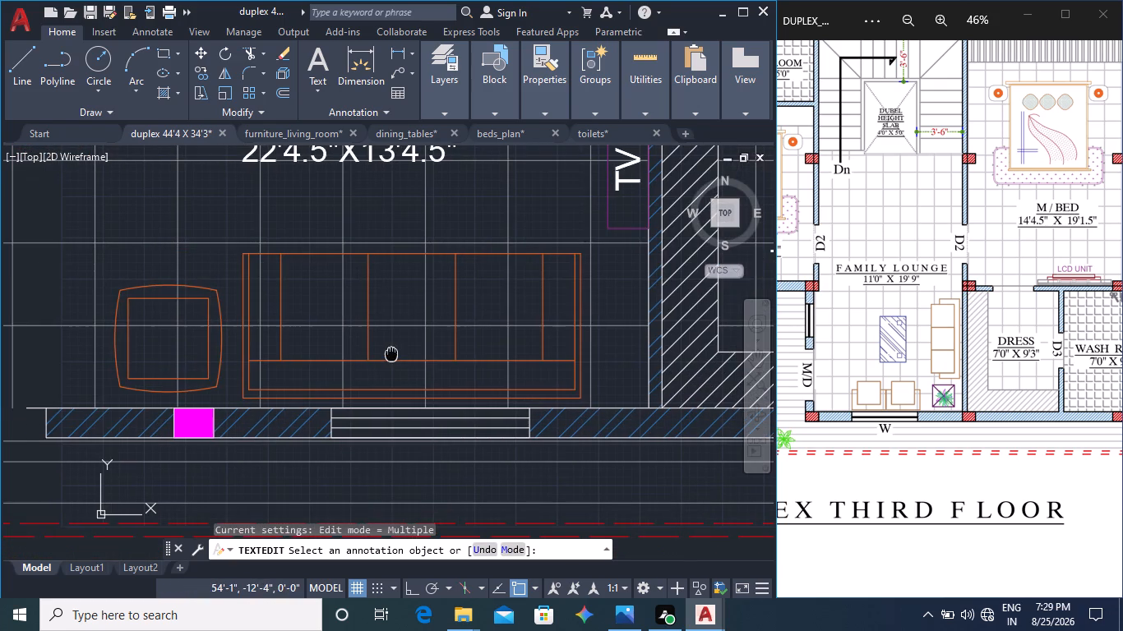
pyautogui.click(79, 218)
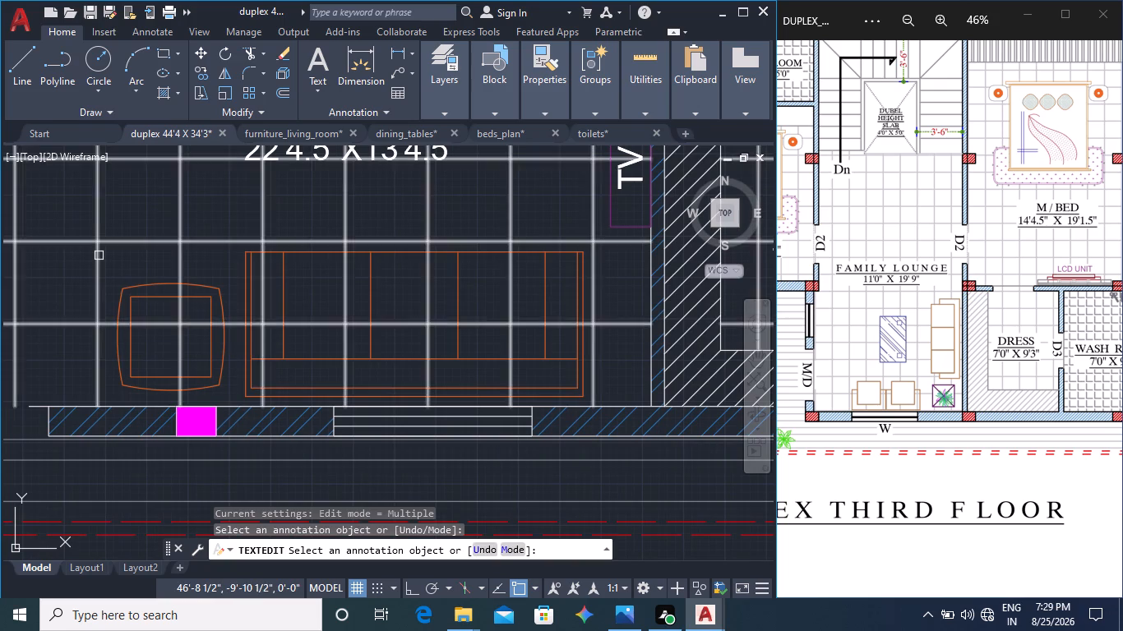
pyautogui.press('Escape')
pyautogui.press('Escape')
pyautogui.press('Escape')
pyautogui.click(67, 213)
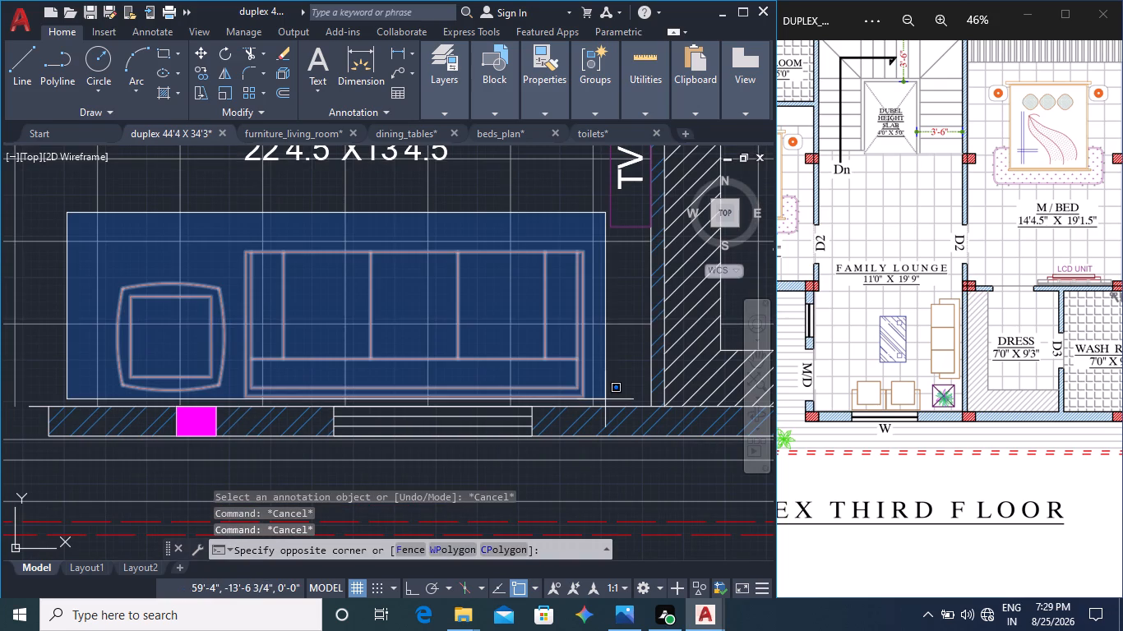
pyautogui.click(610, 403)
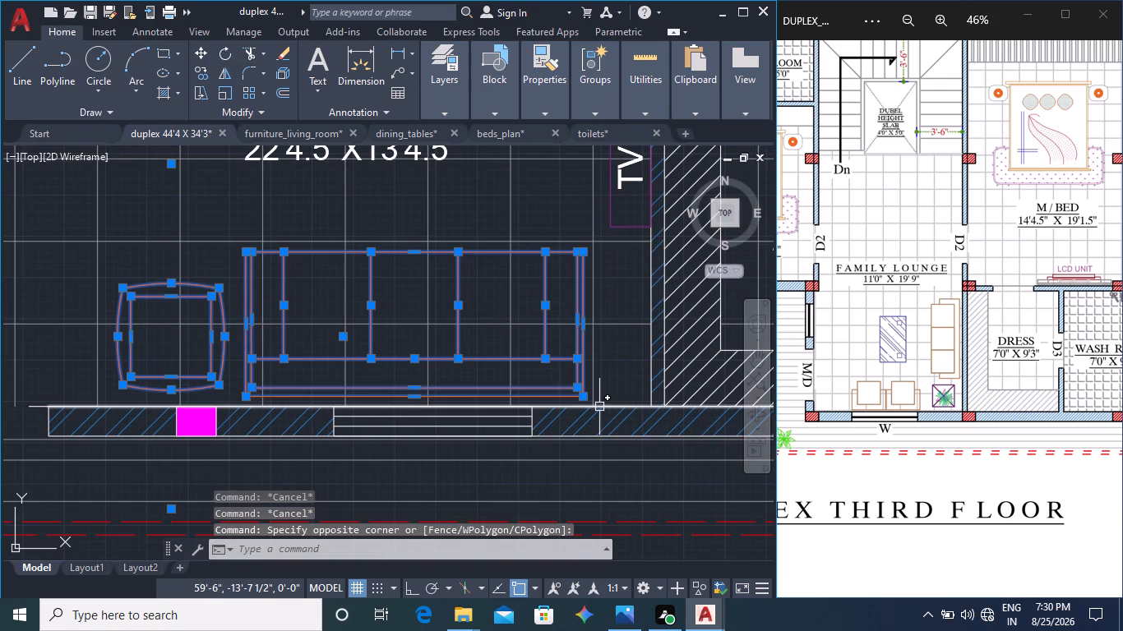
pyautogui.click(195, 70)
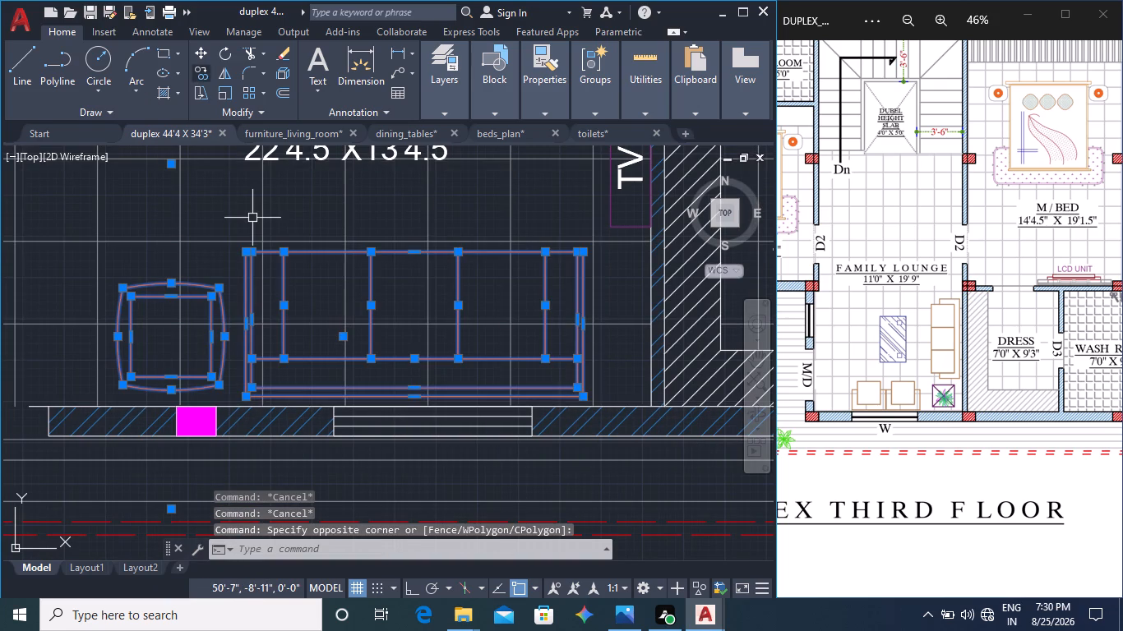
pyautogui.click(581, 398)
pyautogui.scroll(-3, 582, 400)
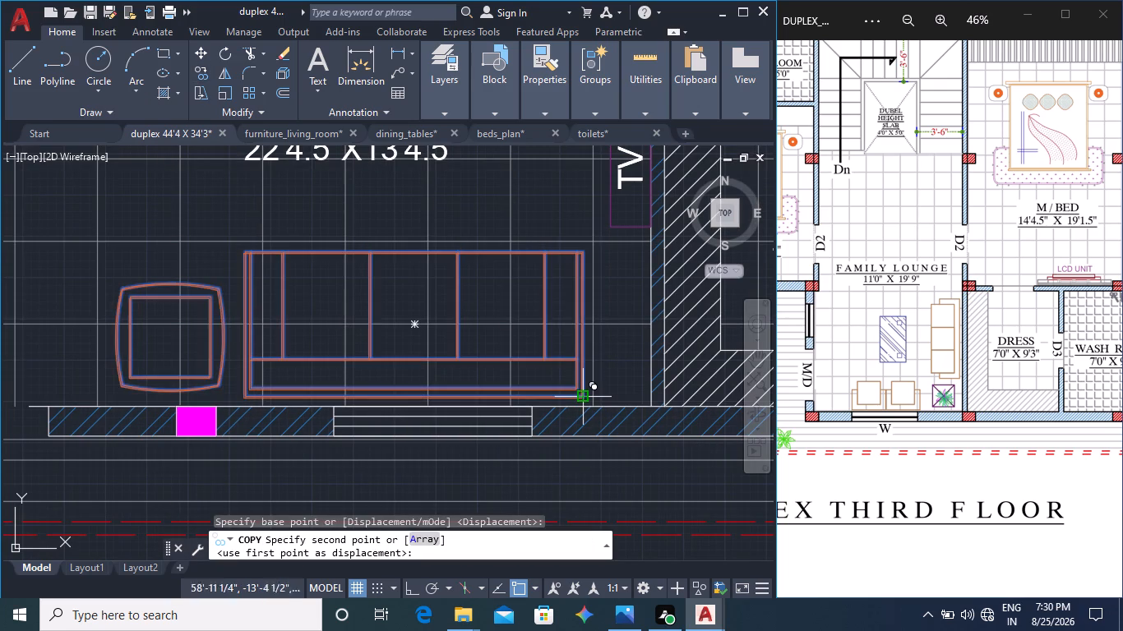
pyautogui.moveTo(606, 409); pyautogui.dragTo(100, 426, button='middle')
pyautogui.moveTo(218, 413); pyautogui.dragTo(455, 403, button='middle')
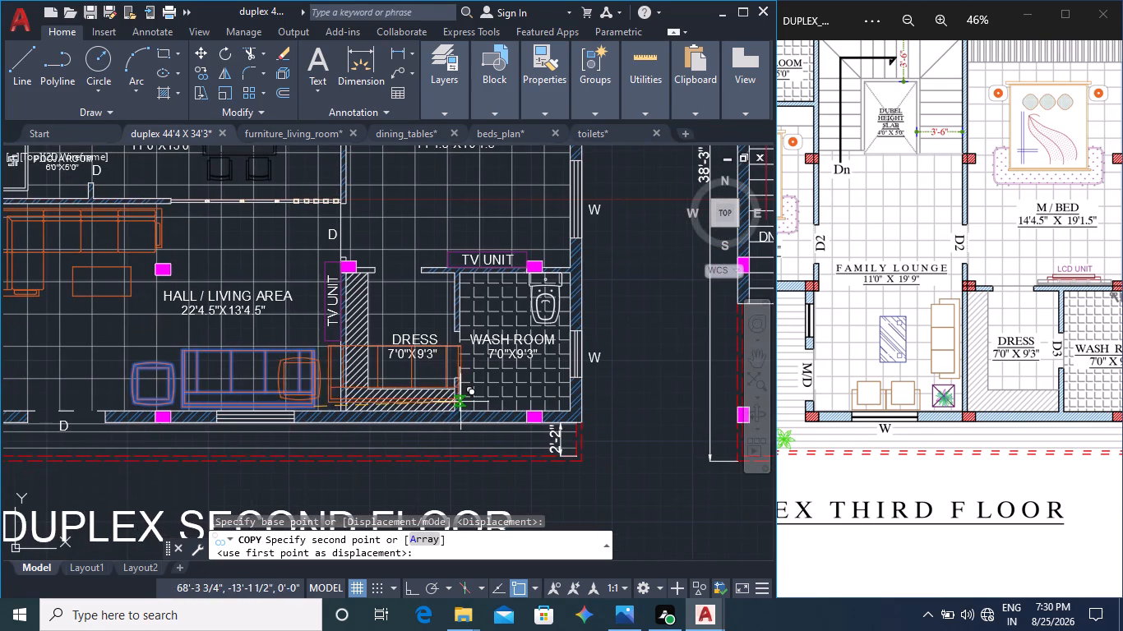
pyautogui.moveTo(577, 410); pyautogui.dragTo(129, 422, button='middle')
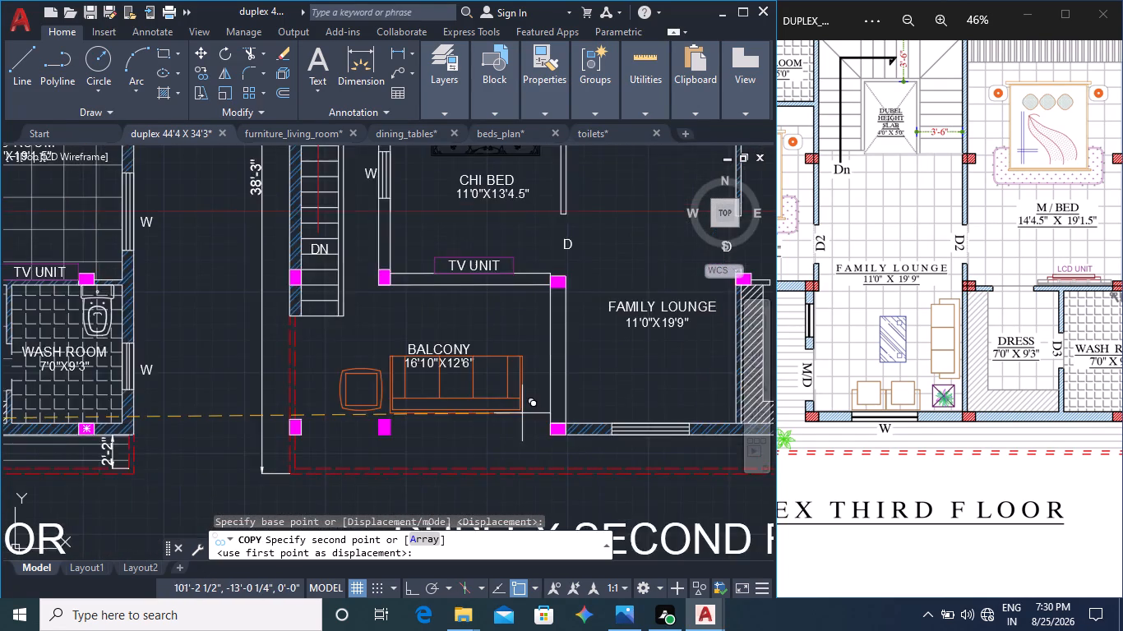
pyautogui.moveTo(518, 412); pyautogui.dragTo(136, 428, button='middle')
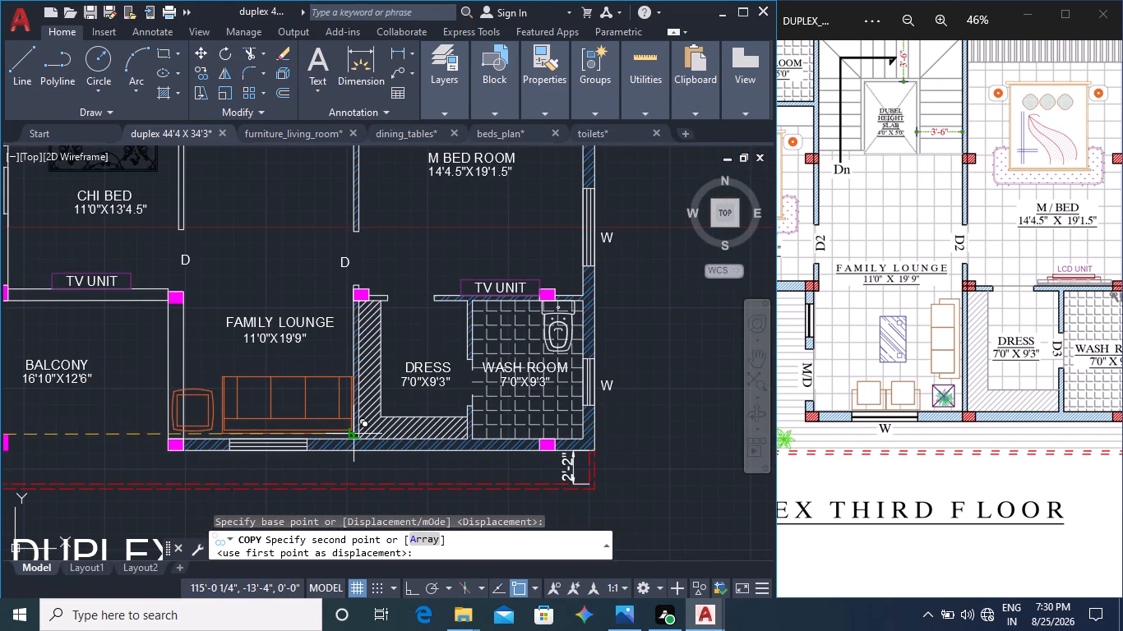
pyautogui.moveTo(362, 467); pyautogui.dragTo(409, 289, button='middle')
pyautogui.moveTo(415, 434); pyautogui.dragTo(429, 343, button='middle')
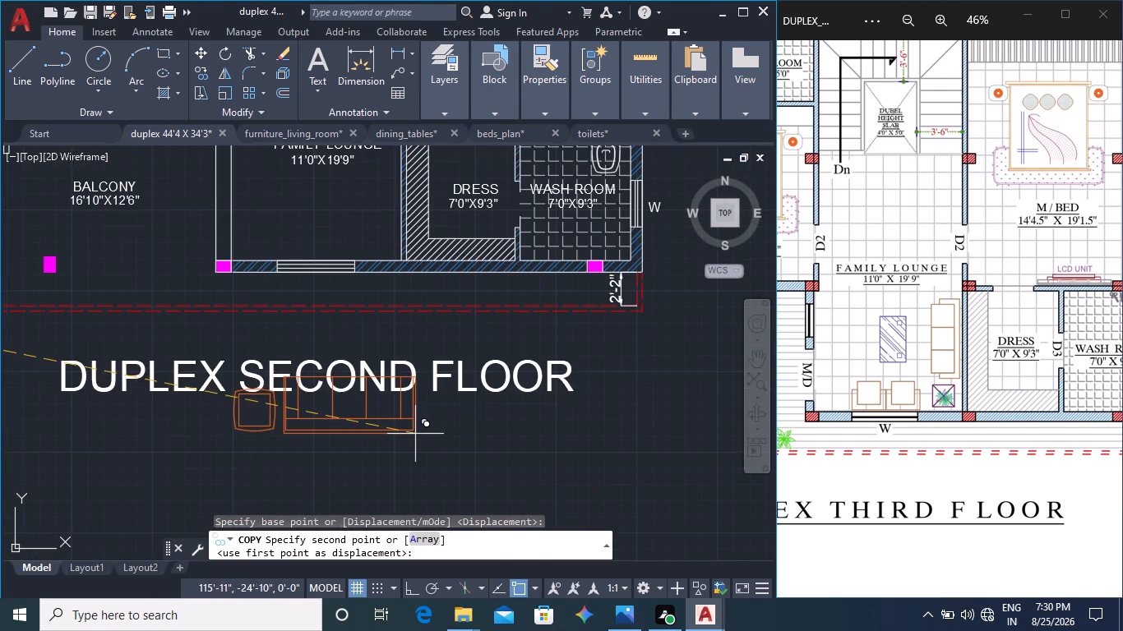
pyautogui.click(410, 413)
pyautogui.press('Escape')
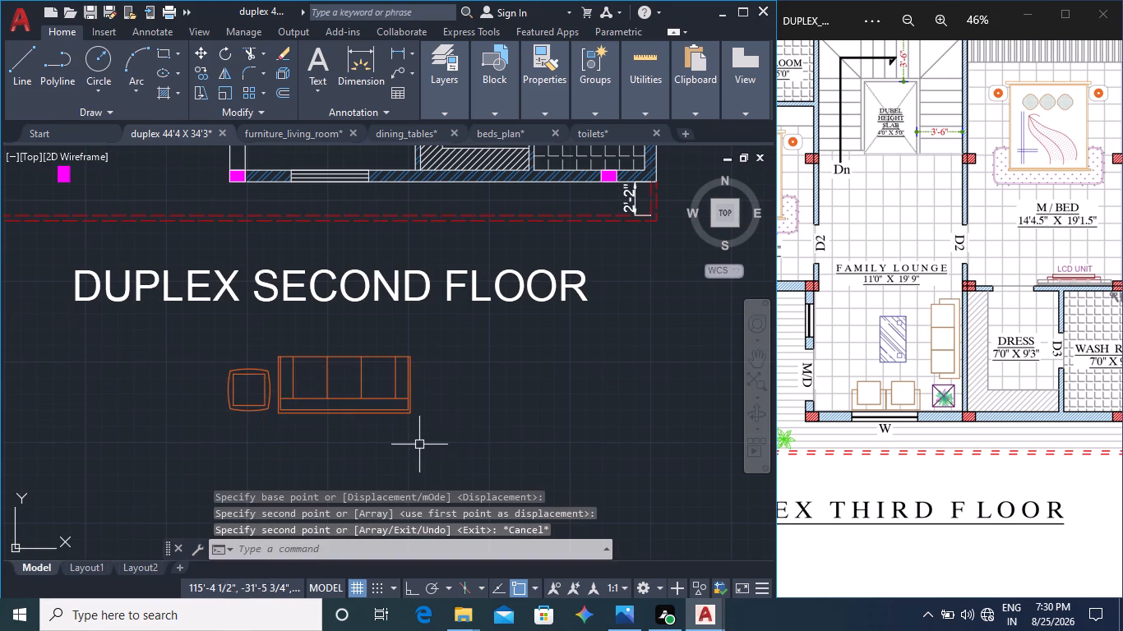
# Scale the copied armchair and sofa down freehand to roughly two-thirds size, using the sofa's lower-right corner as base point.
pyautogui.click(465, 463)
pyautogui.click(140, 347)
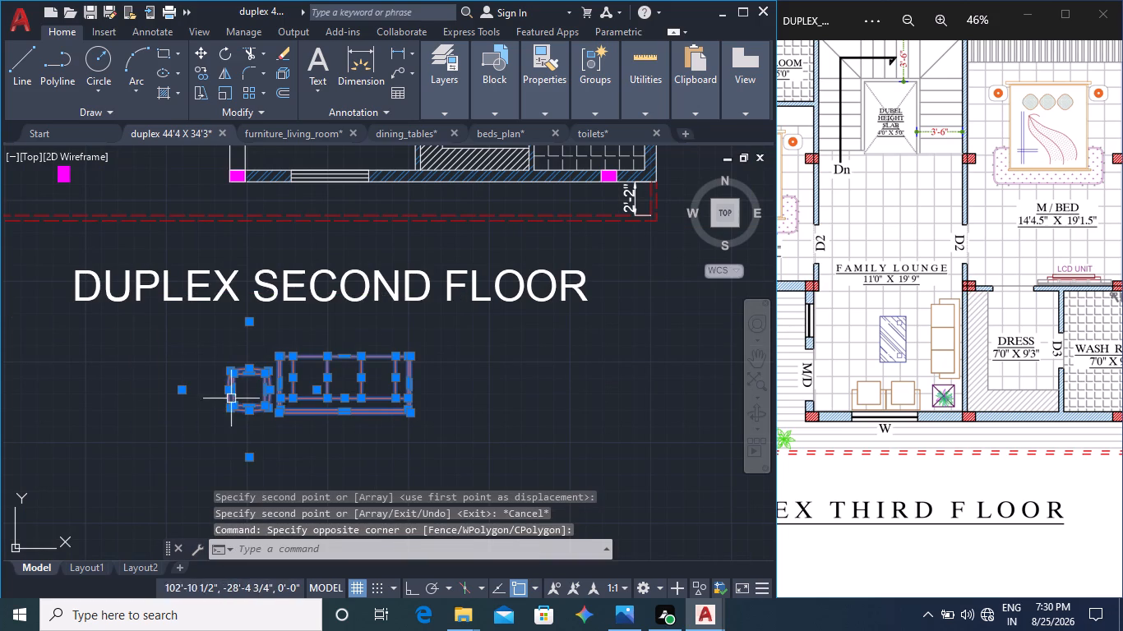
pyautogui.rightClick(400, 412)
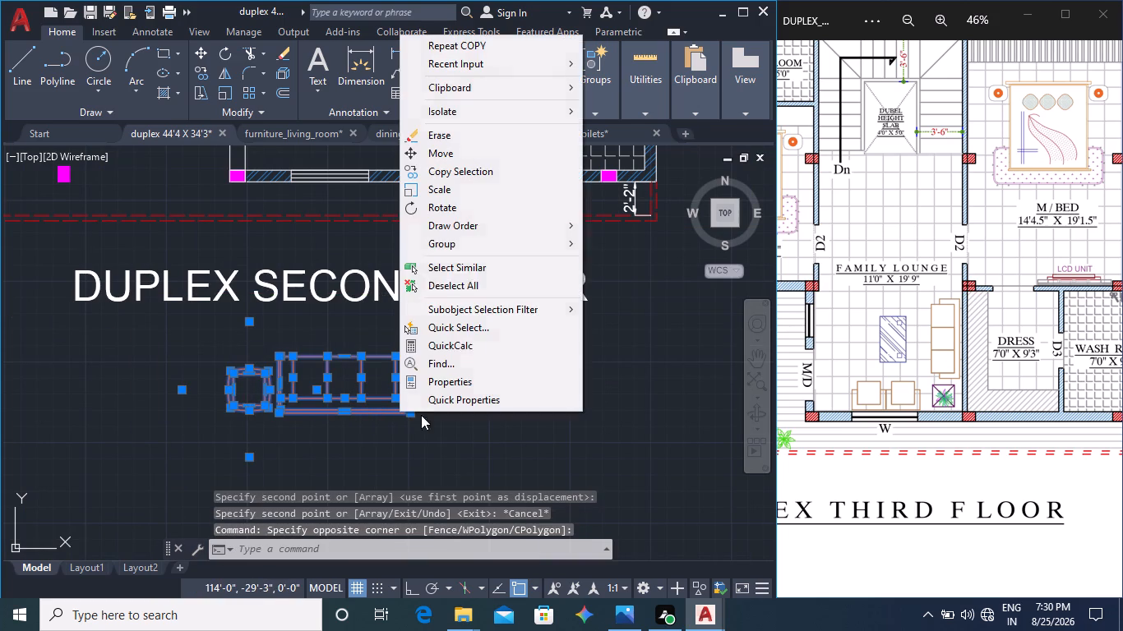
pyautogui.click(454, 192)
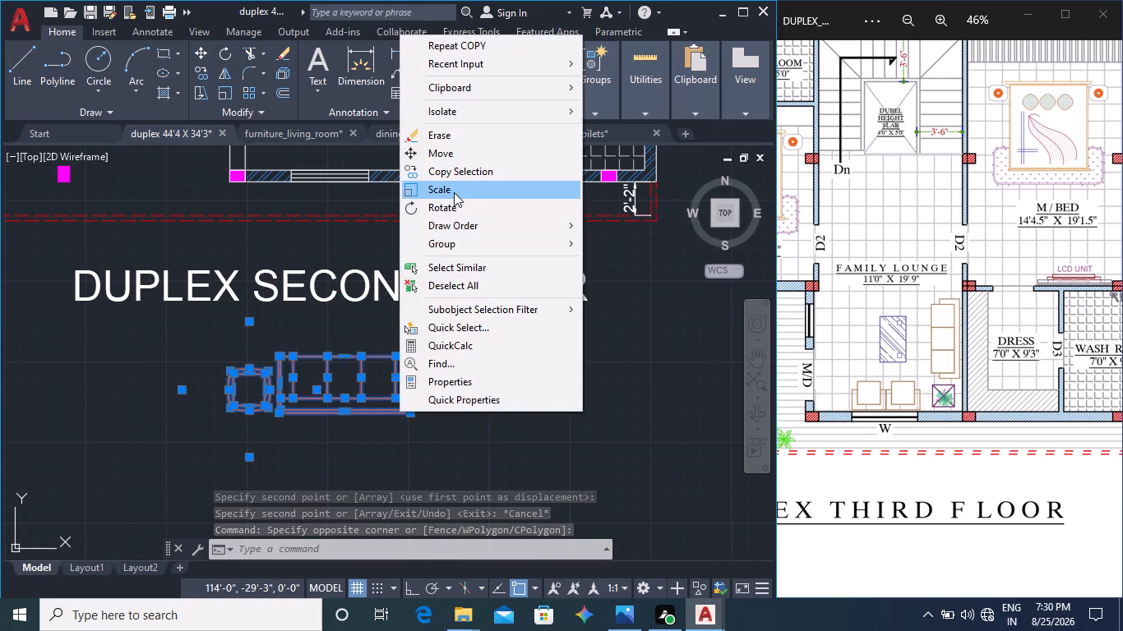
pyautogui.click(409, 416)
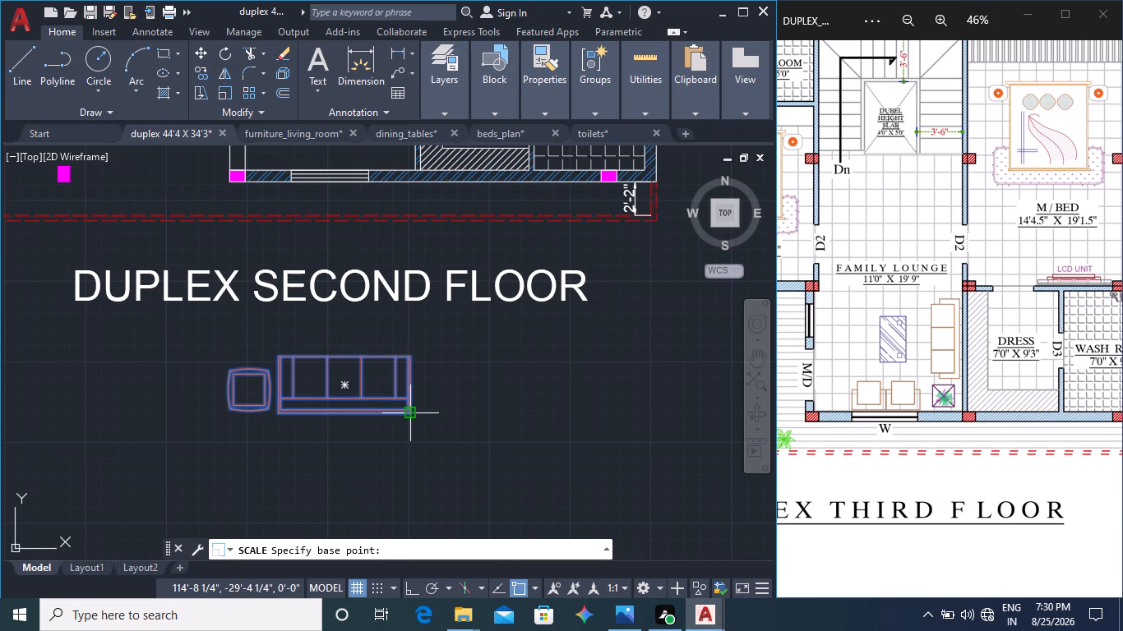
pyautogui.click(469, 442)
# Move the reduced armchair and sofa into the FAMILY LOUNGE, just above the window in the bottom wall.
pyautogui.click(446, 449)
pyautogui.click(239, 352)
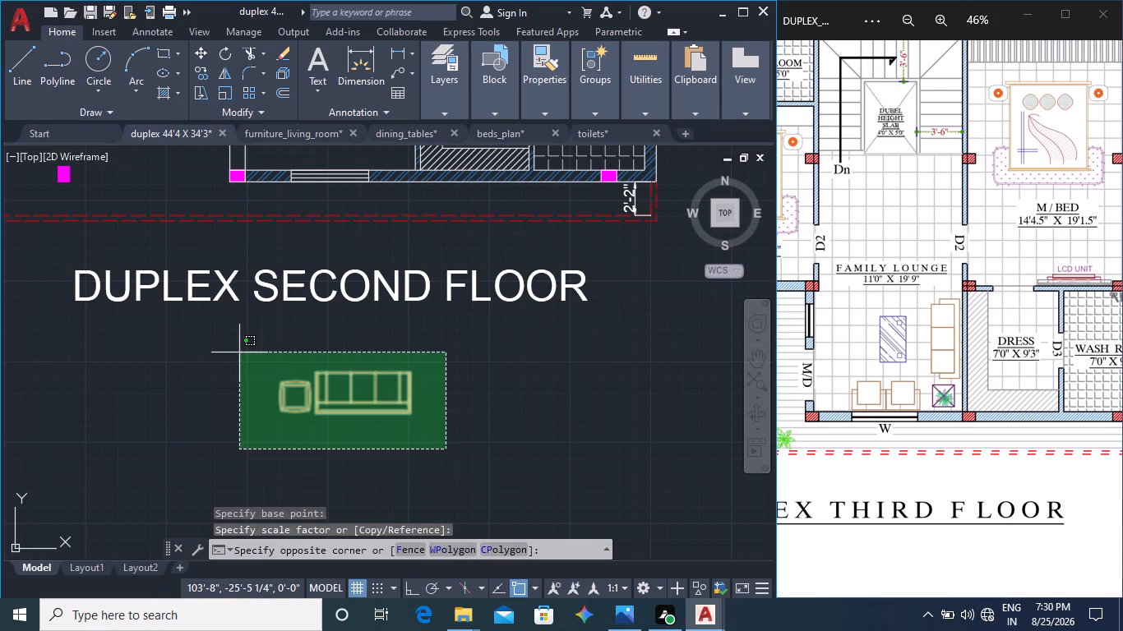
pyautogui.click(201, 57)
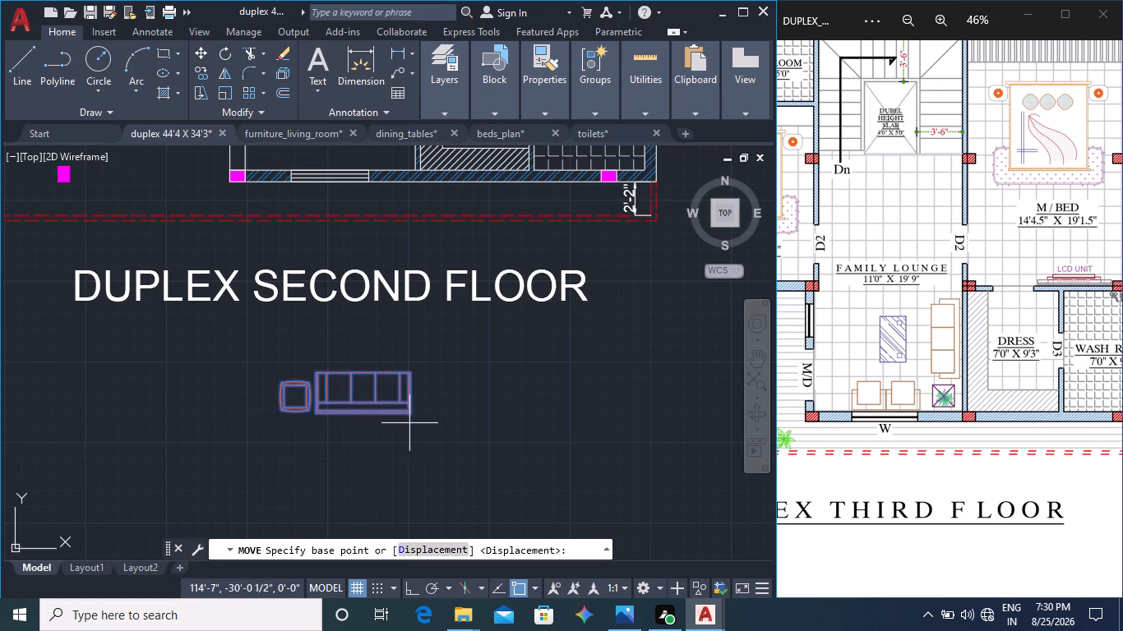
pyautogui.click(410, 417)
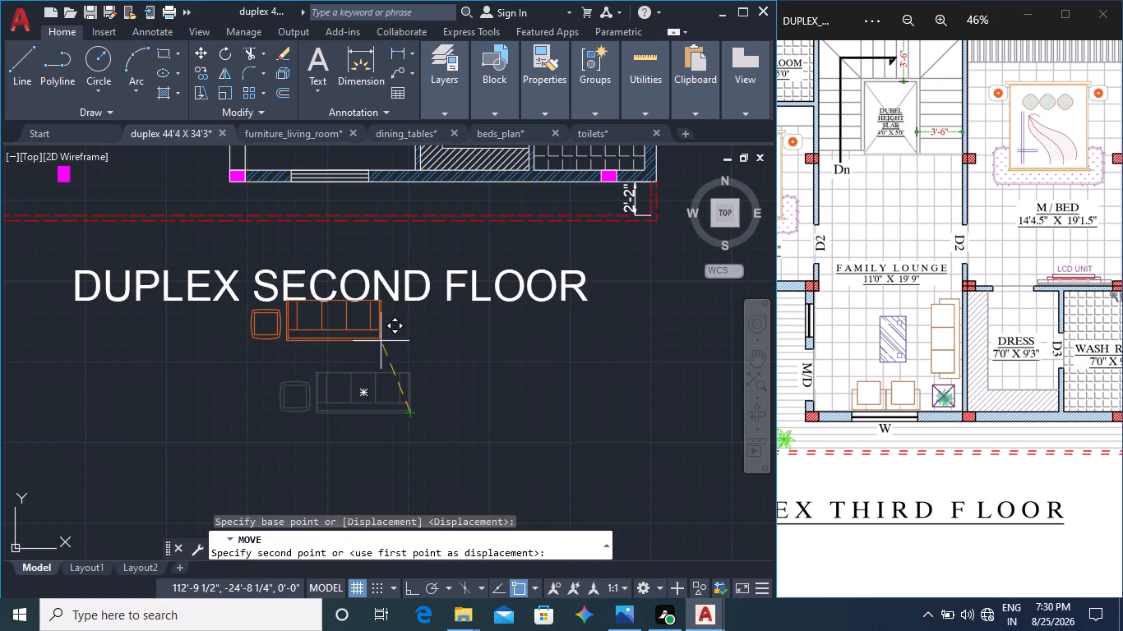
pyautogui.moveTo(390, 358); pyautogui.dragTo(401, 390, button='middle')
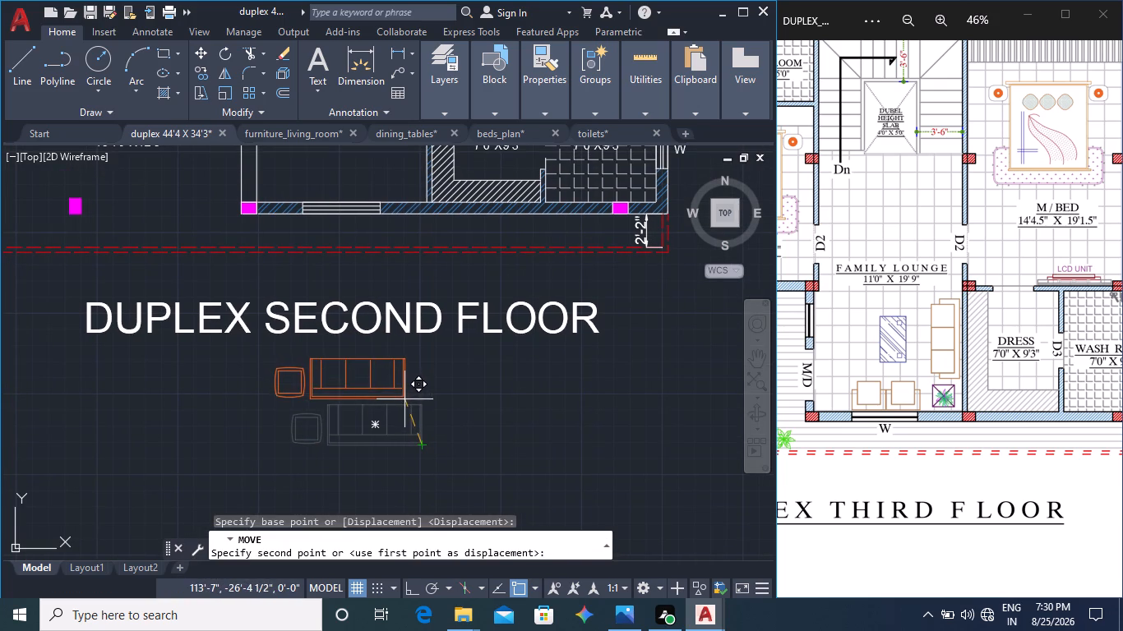
pyautogui.moveTo(406, 409); pyautogui.dragTo(452, 545, button='middle')
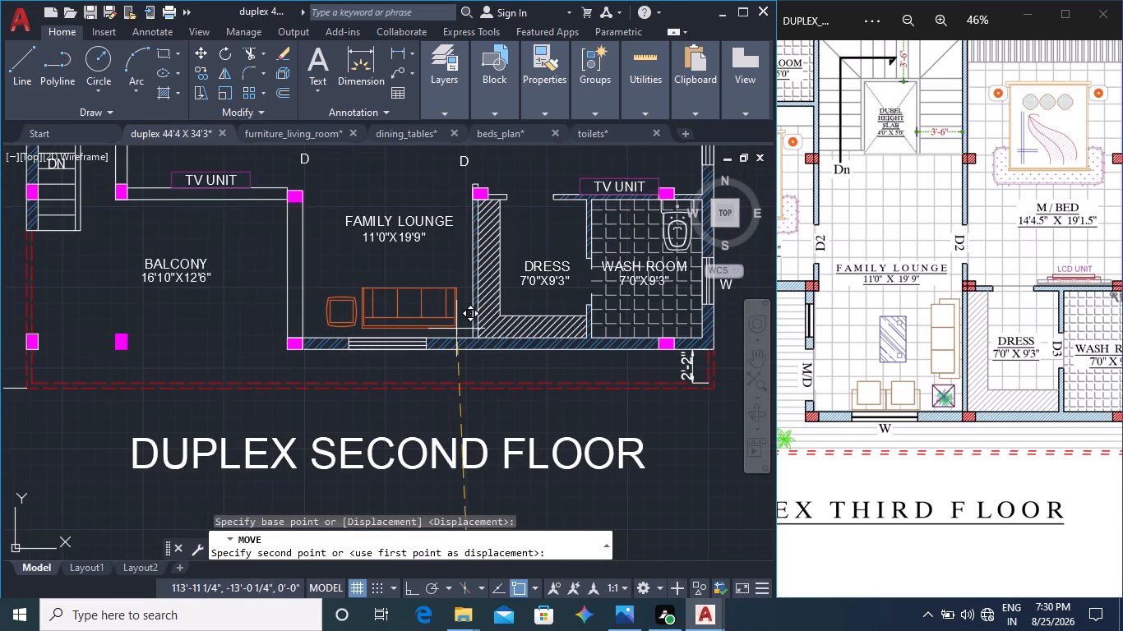
pyautogui.click(451, 321)
# Scale the lounge armchair and sofa up slightly freehand from the sofa's lower-right corner.
pyautogui.scroll(2, 448, 328)
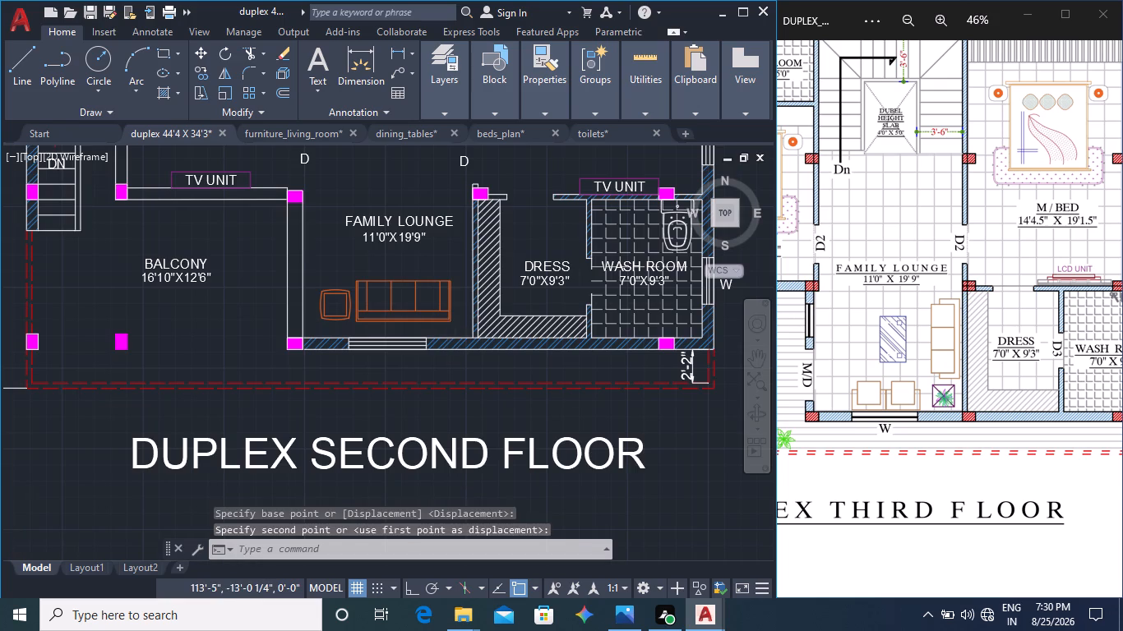
pyautogui.moveTo(406, 338); pyautogui.dragTo(497, 378, button='middle')
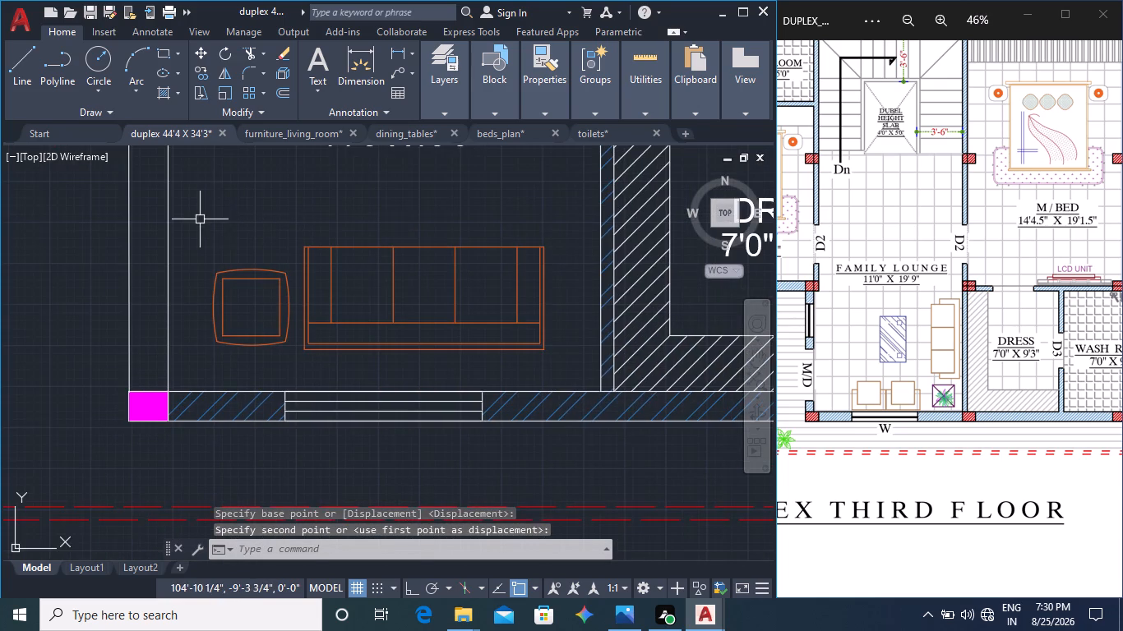
pyautogui.click(189, 219)
pyautogui.click(566, 370)
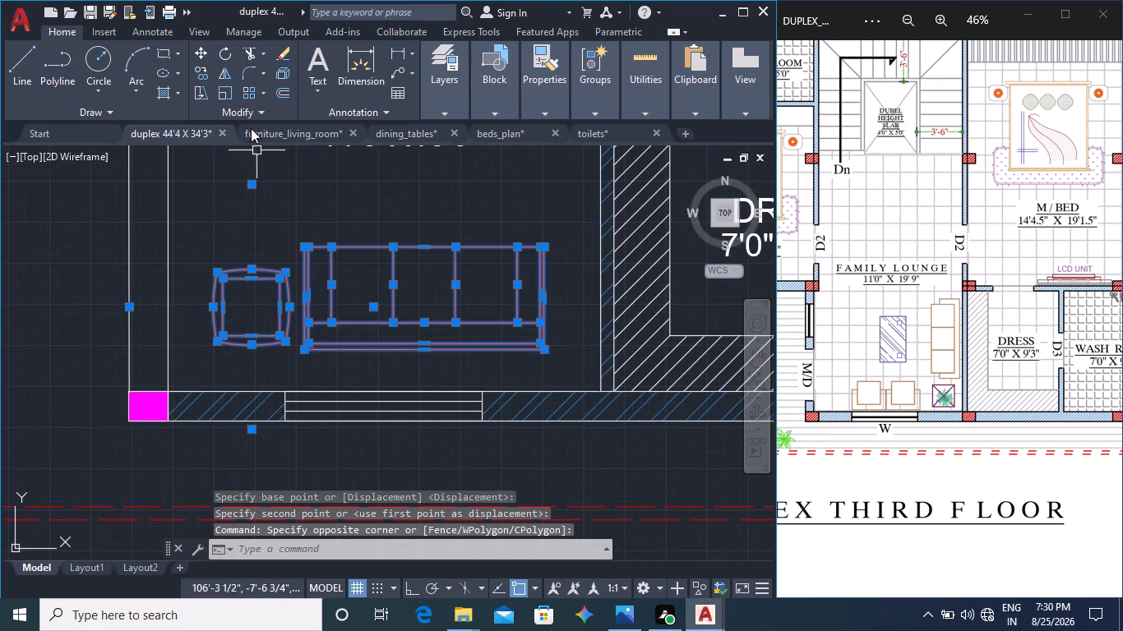
pyautogui.rightClick(419, 296)
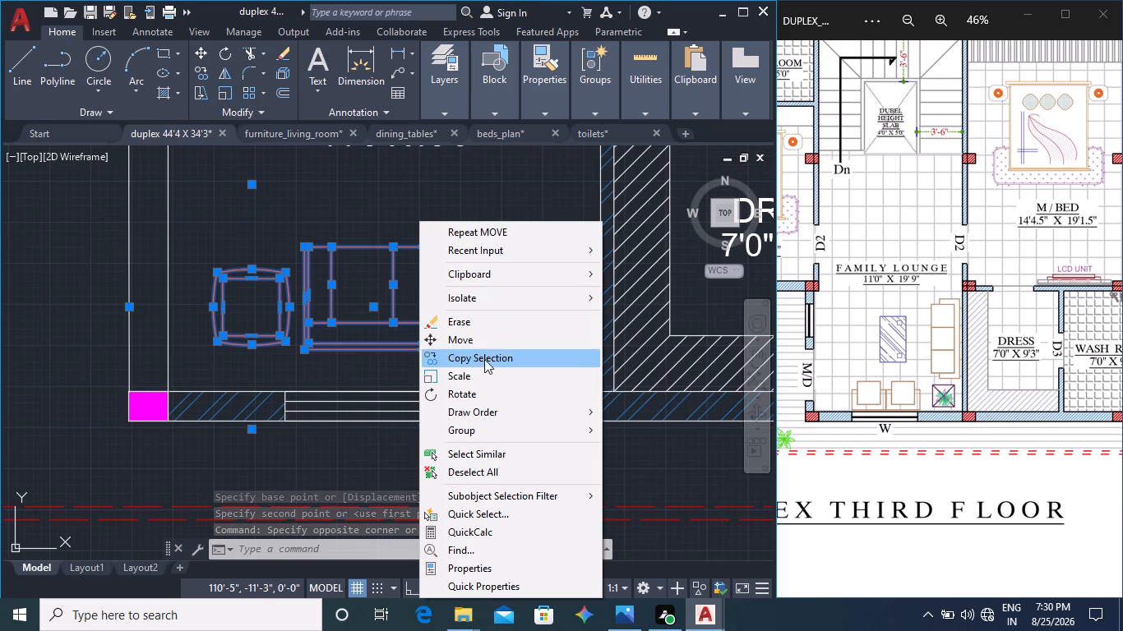
pyautogui.click(481, 374)
pyautogui.click(541, 352)
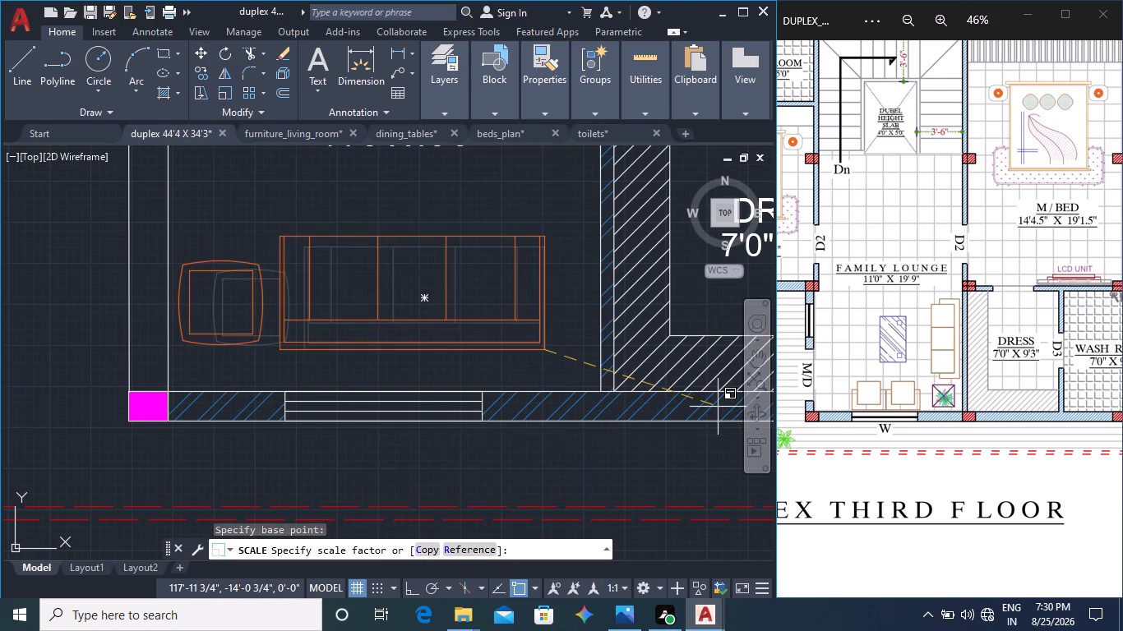
pyautogui.click(739, 414)
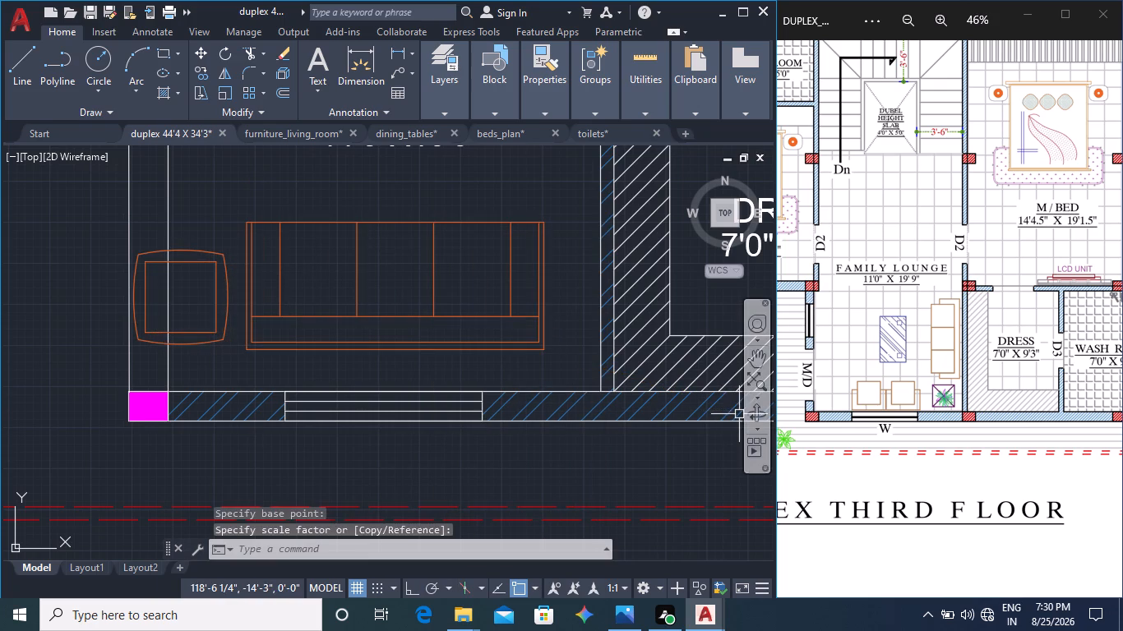
# Move the armchair and sofa down and slightly left so the sofa's back sits just above the lounge's bottom wall.
pyautogui.click(58, 229)
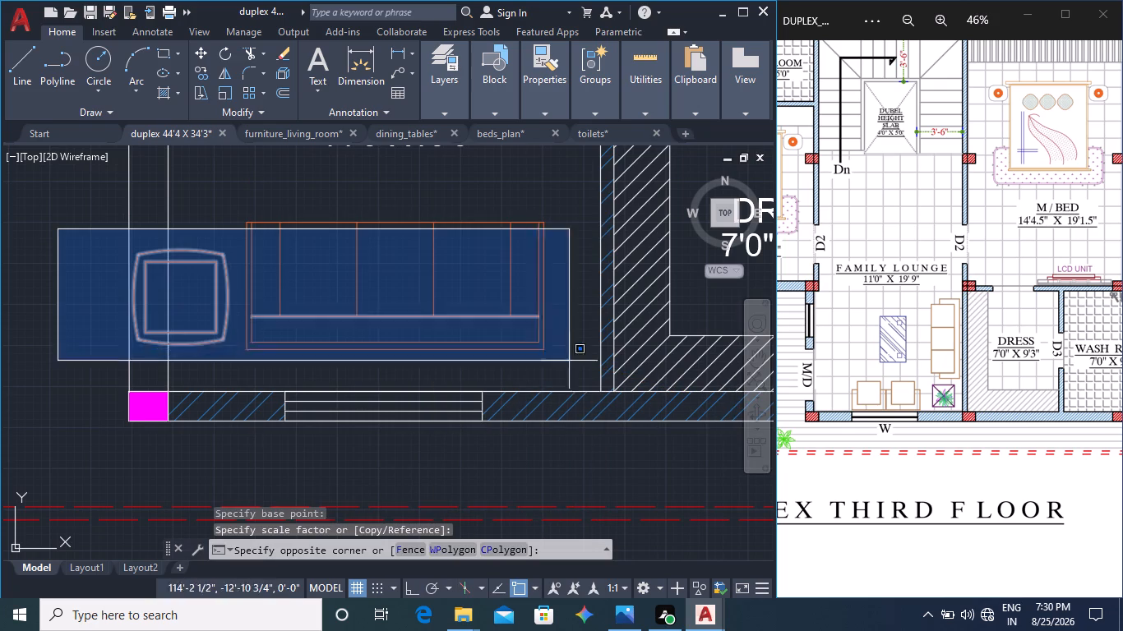
pyautogui.press('Escape')
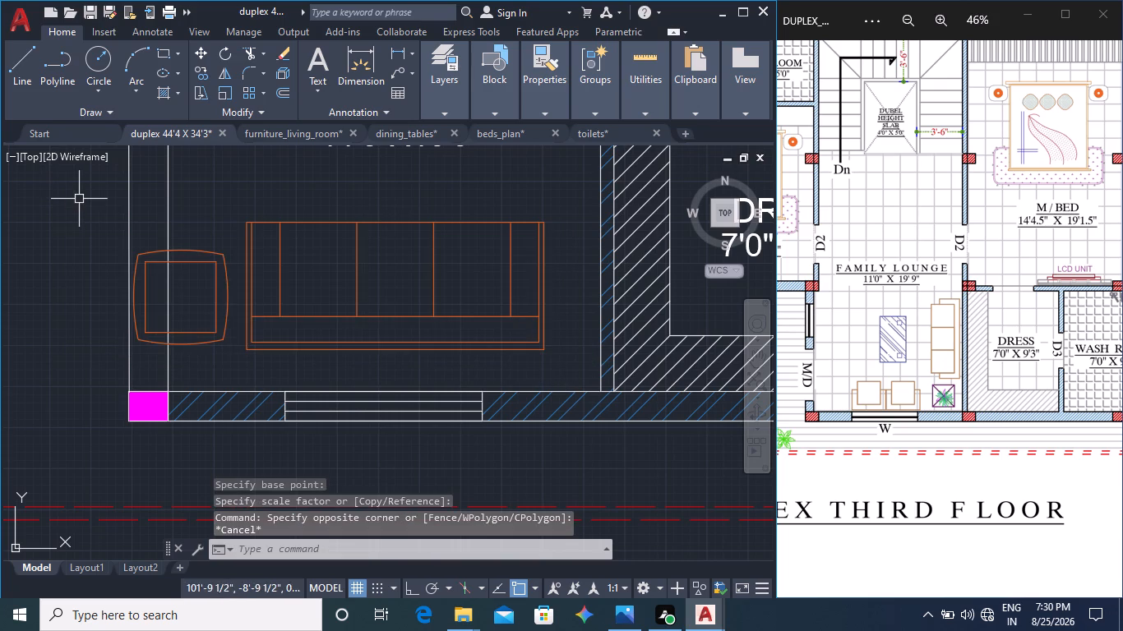
pyautogui.click(79, 199)
pyautogui.click(569, 364)
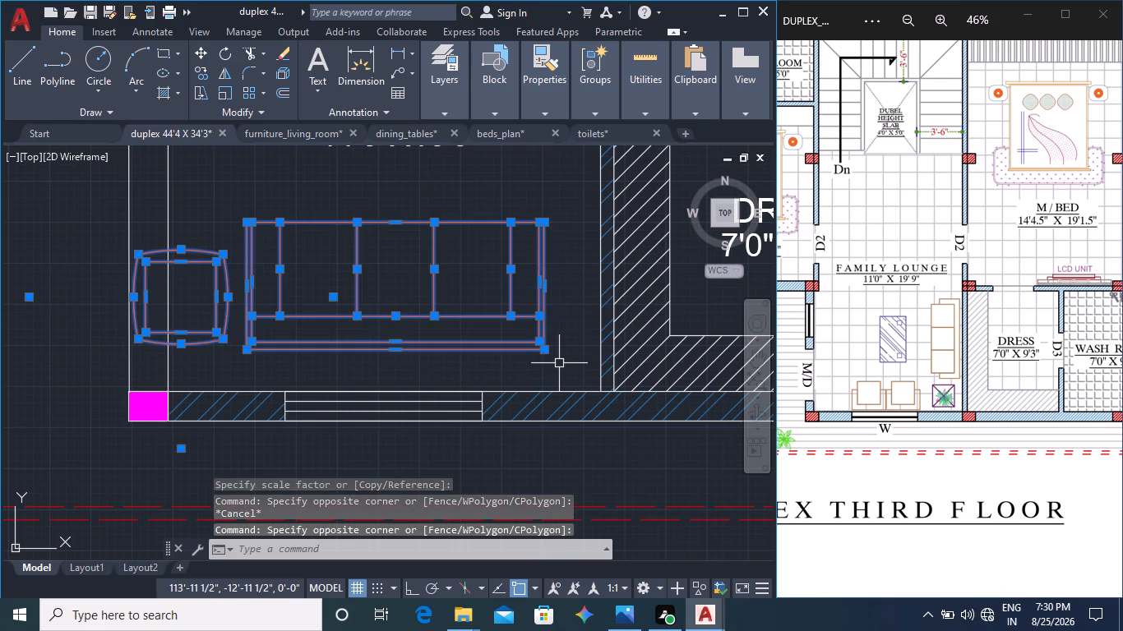
pyautogui.click(200, 47)
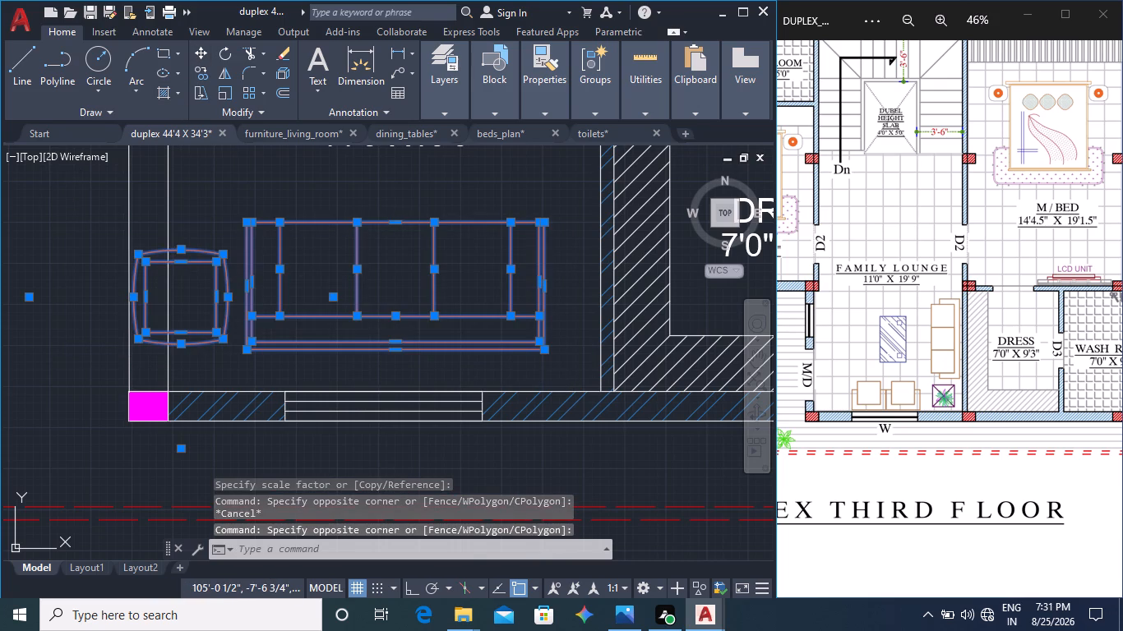
pyautogui.click(542, 352)
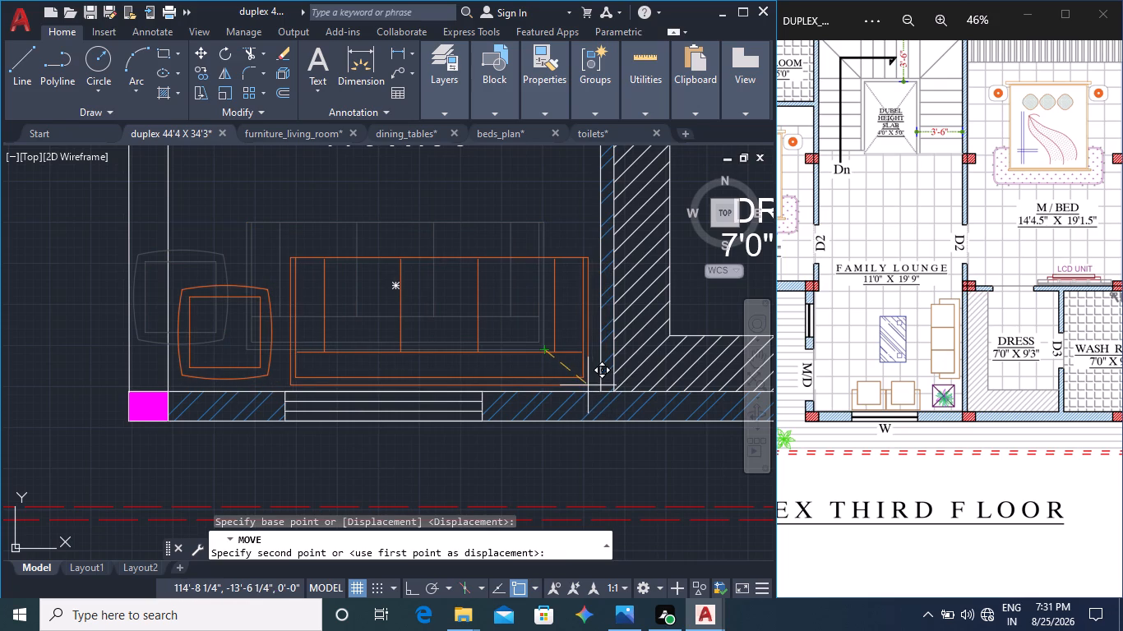
pyautogui.click(518, 387)
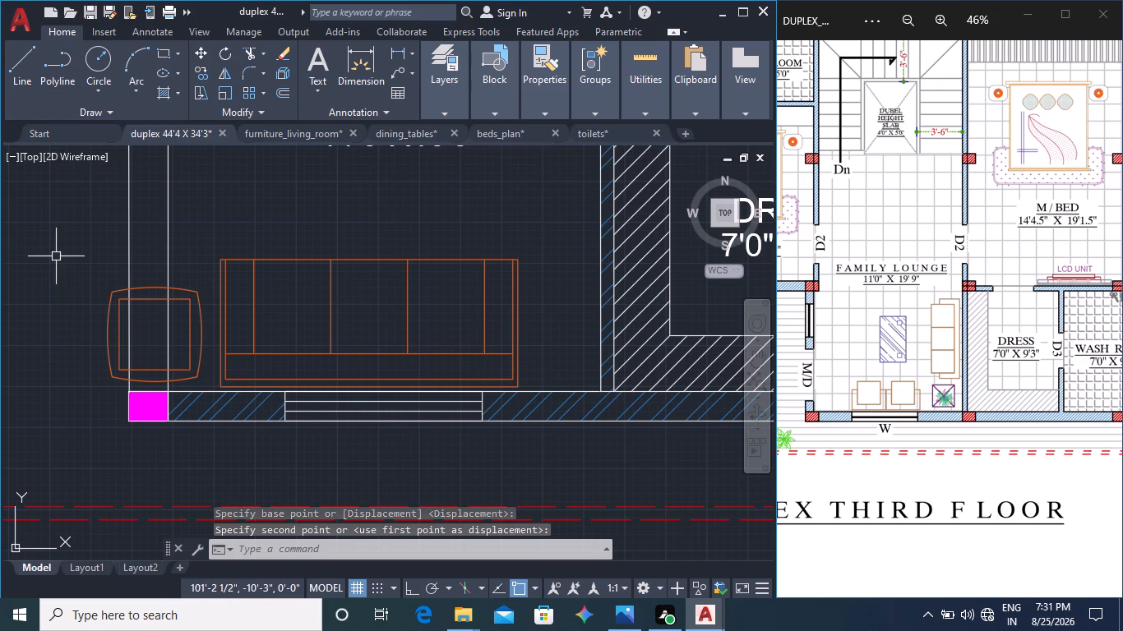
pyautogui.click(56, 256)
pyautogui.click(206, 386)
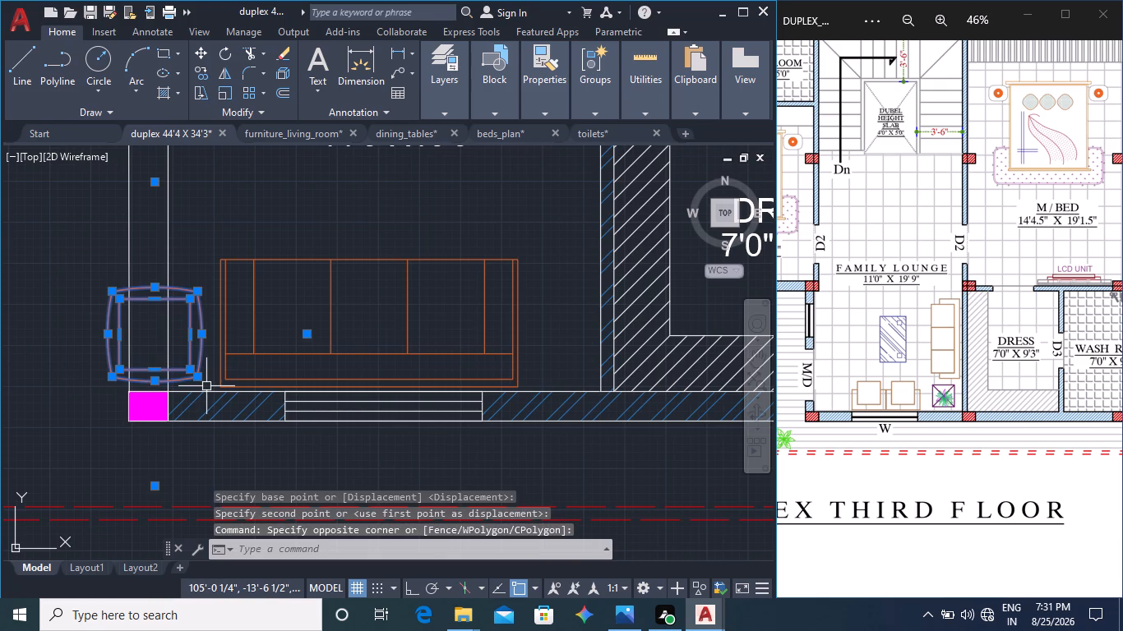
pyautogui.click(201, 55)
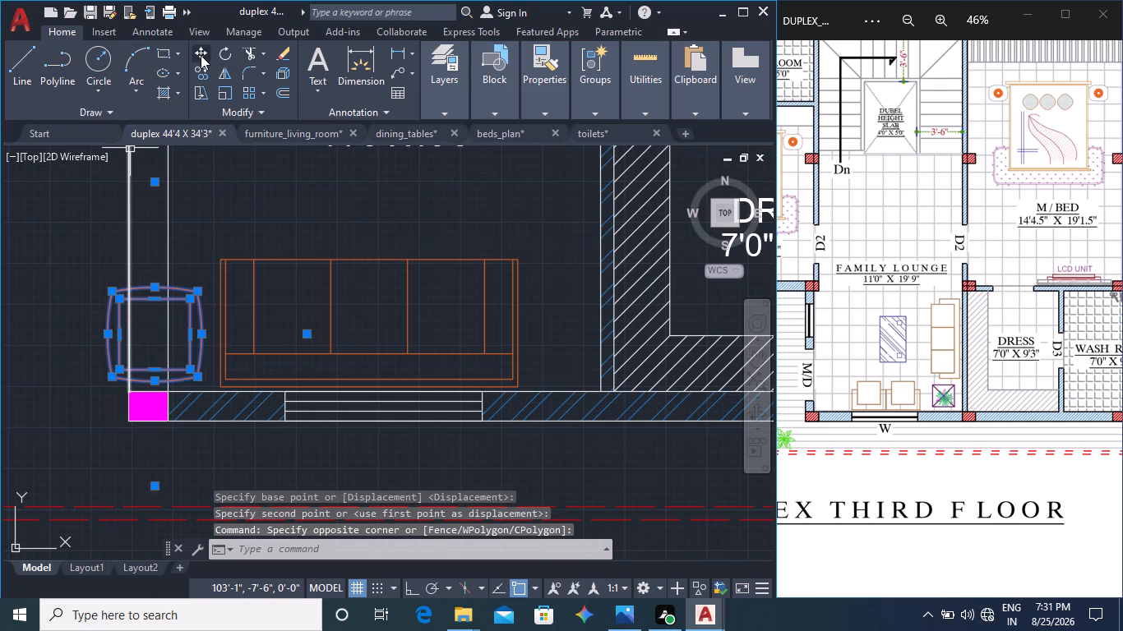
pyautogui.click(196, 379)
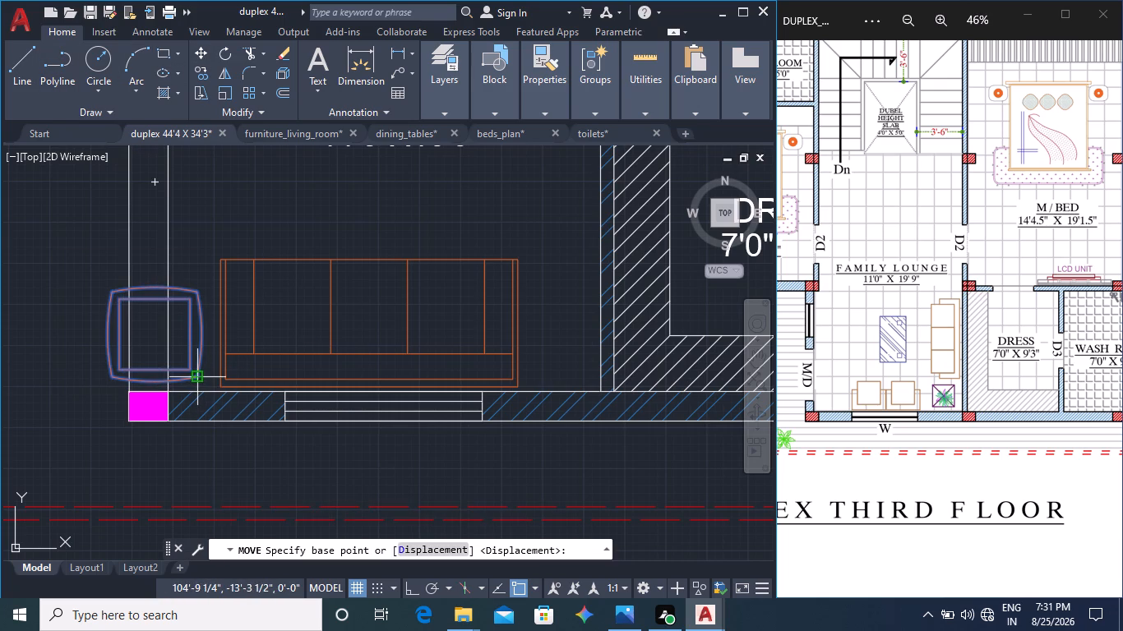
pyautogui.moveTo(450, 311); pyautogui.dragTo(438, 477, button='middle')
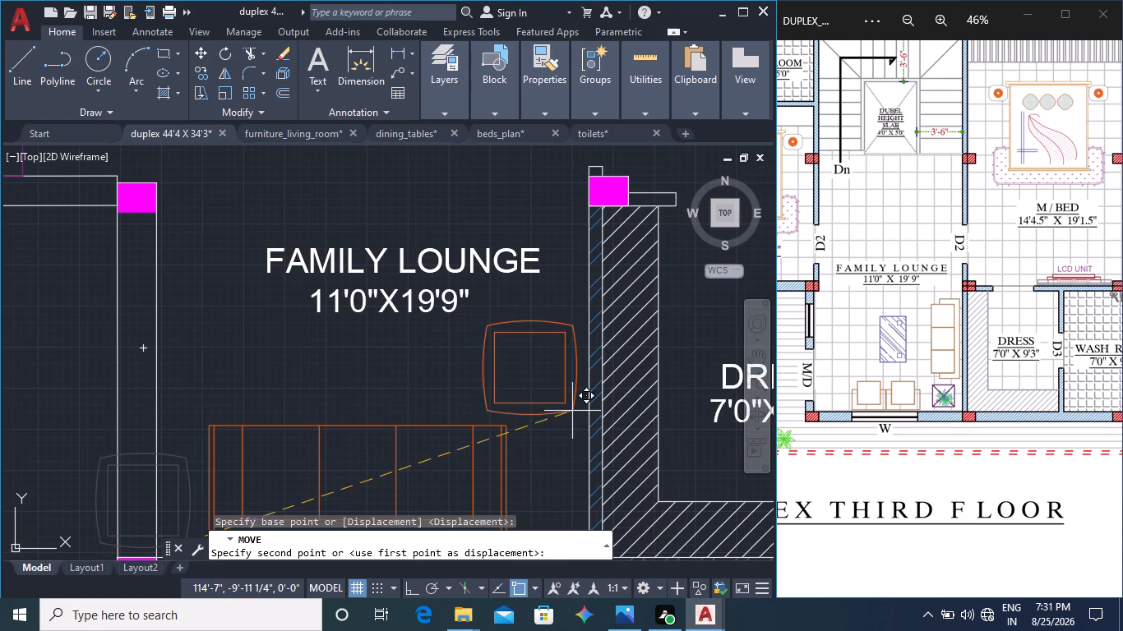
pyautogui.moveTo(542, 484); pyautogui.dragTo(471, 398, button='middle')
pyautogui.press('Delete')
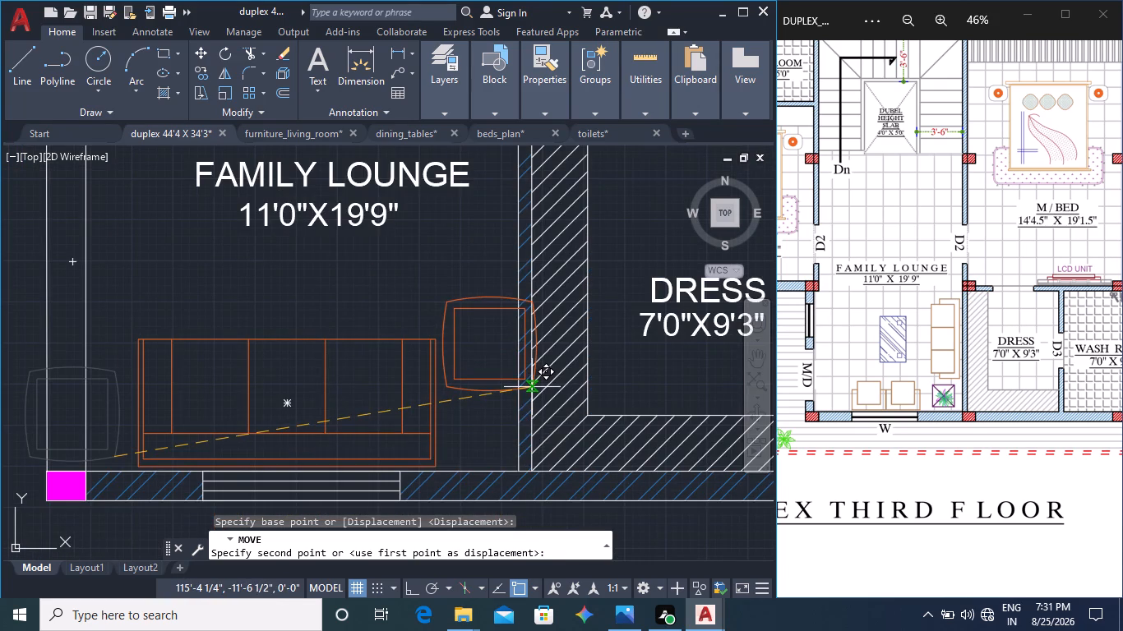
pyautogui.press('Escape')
# Delete the armchair beside the sofa in the FAMILY LOUNGE.
pyautogui.moveTo(128, 361); pyautogui.dragTo(312, 317, button='middle')
pyautogui.click(172, 321)
pyautogui.click(313, 421)
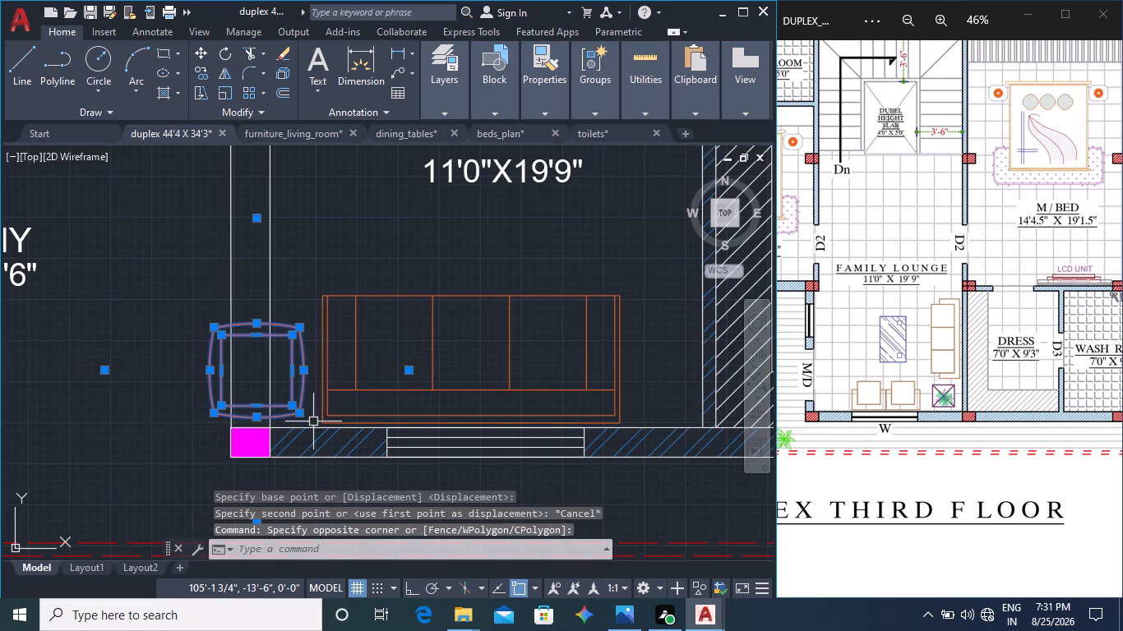
pyautogui.press('Delete')
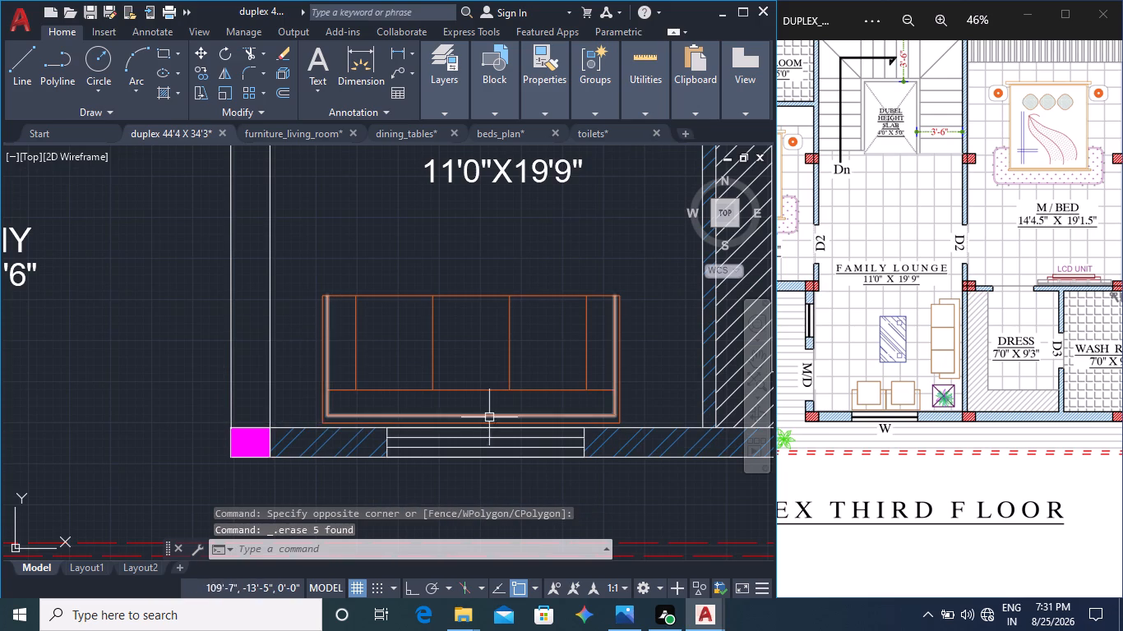
# Scale the lounge sofa down freehand to roughly nine-tenths size, using the midpoint of its back edge as base point.
pyautogui.moveTo(490, 417); pyautogui.dragTo(482, 382, button='middle')
pyautogui.scroll(-1, 541, 384)
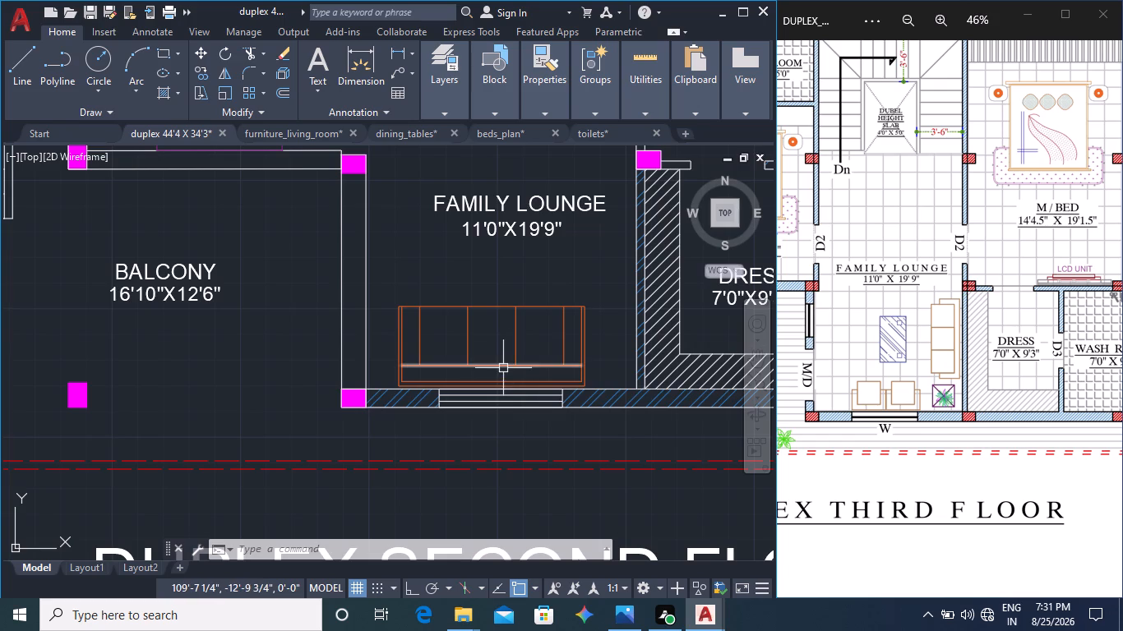
pyautogui.scroll(2, 580, 379)
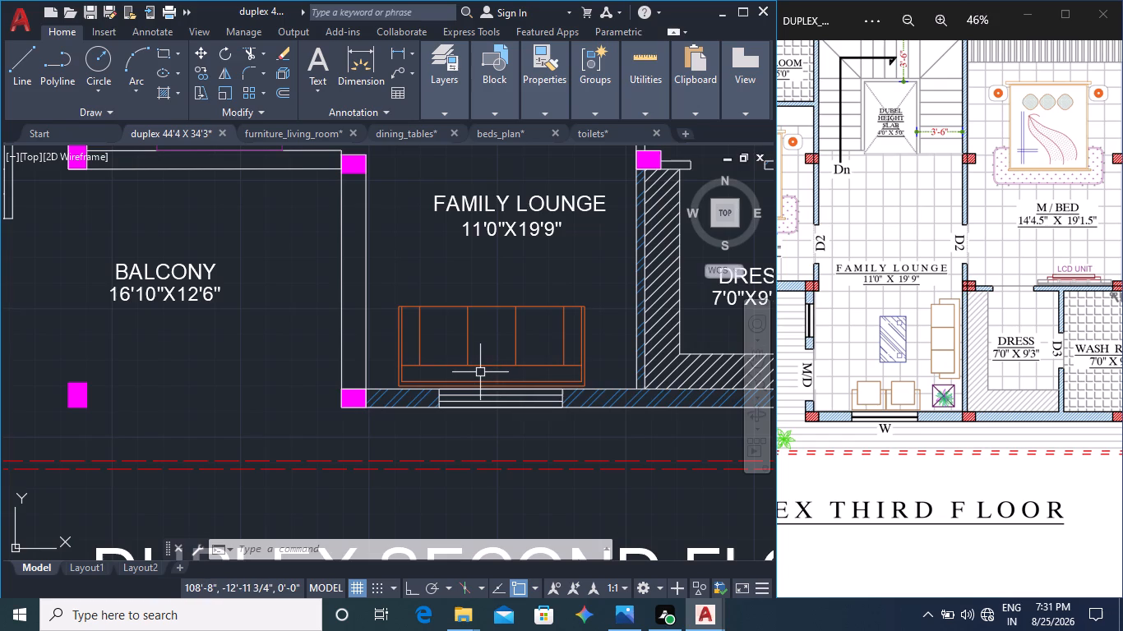
pyautogui.click(92, 183)
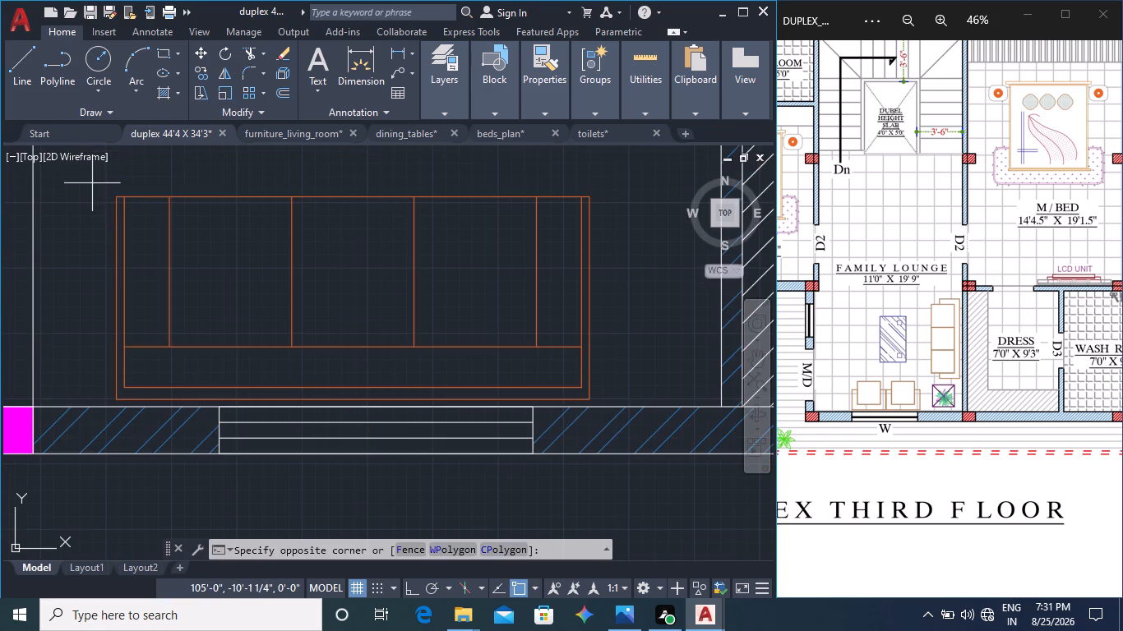
pyautogui.click(658, 407)
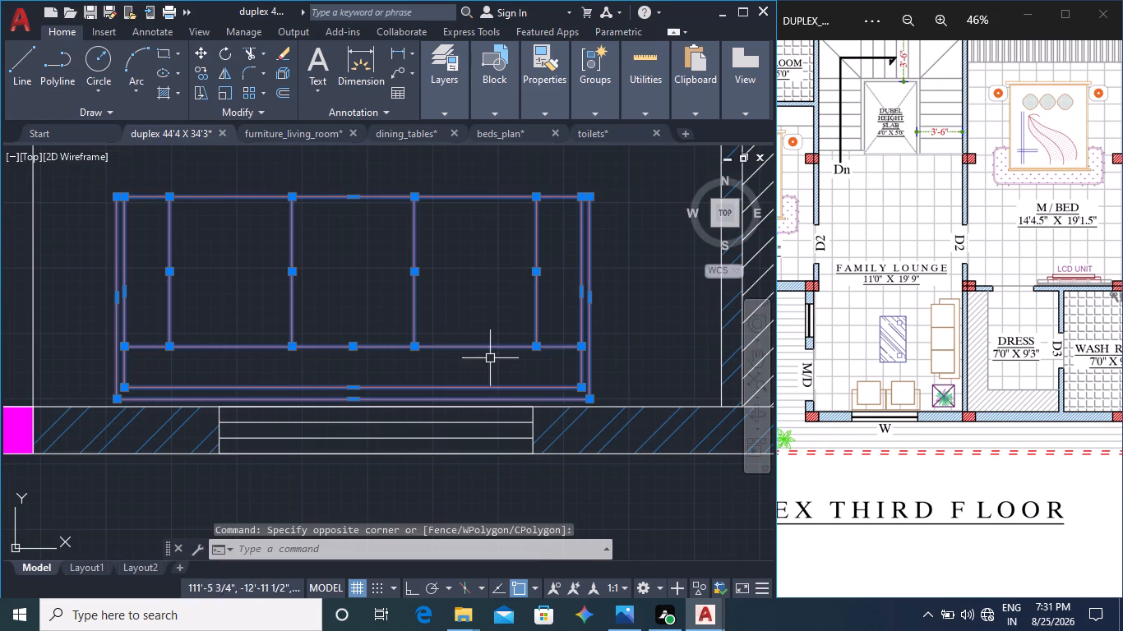
pyautogui.rightClick(460, 343)
pyautogui.click(529, 372)
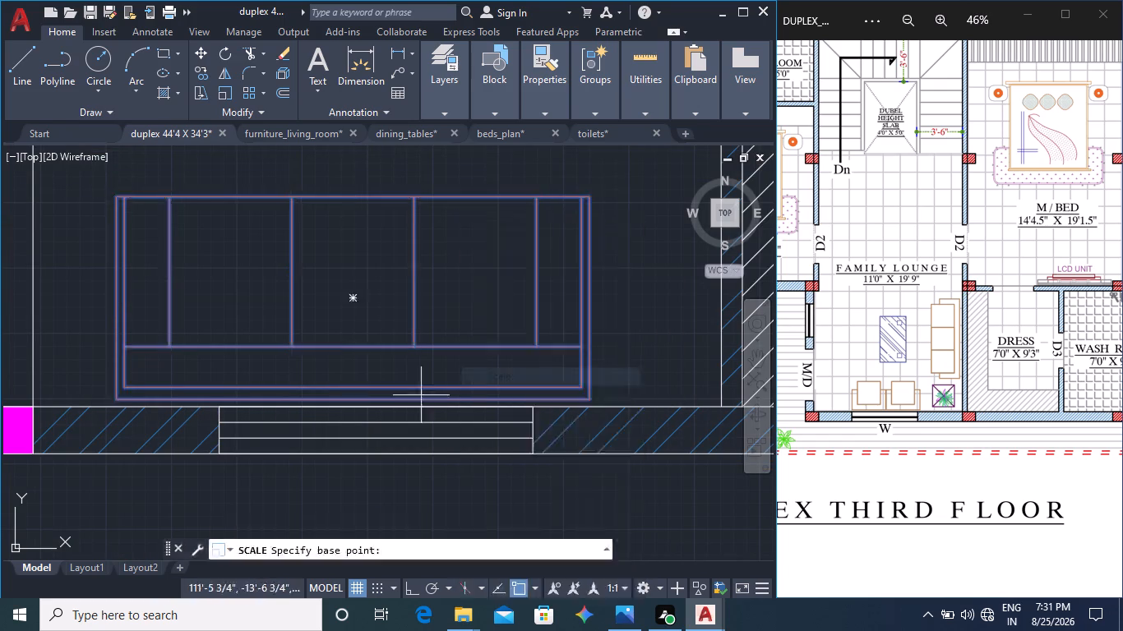
pyautogui.click(358, 402)
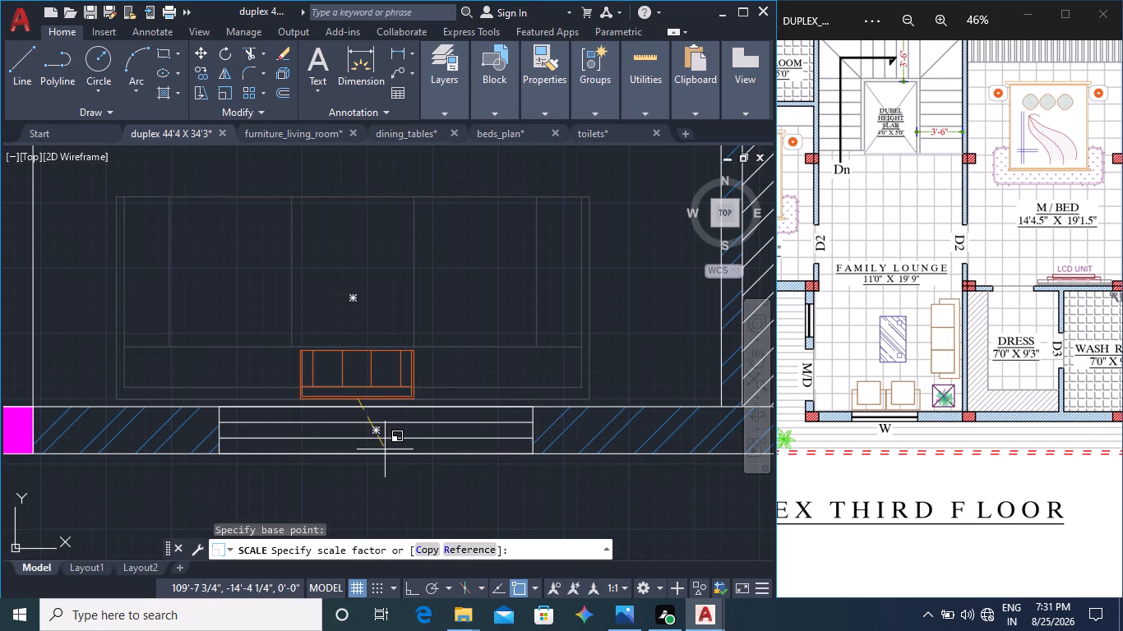
pyautogui.moveTo(506, 500); pyautogui.dragTo(506, 499, button='middle')
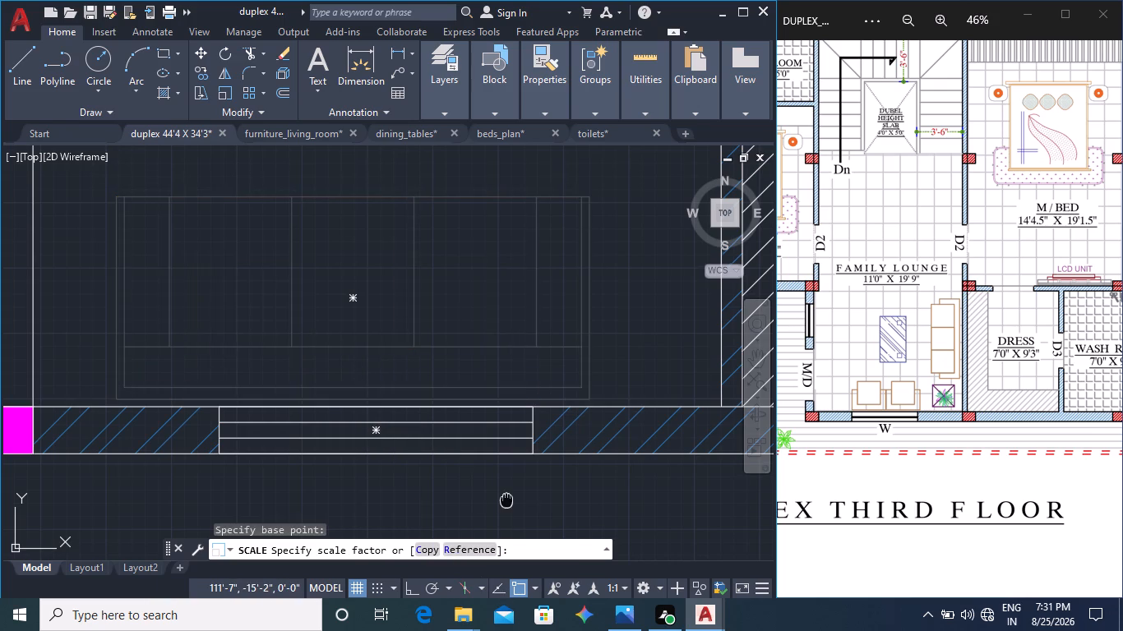
pyautogui.moveTo(506, 499); pyautogui.dragTo(544, 408, button='middle')
pyautogui.click(554, 452)
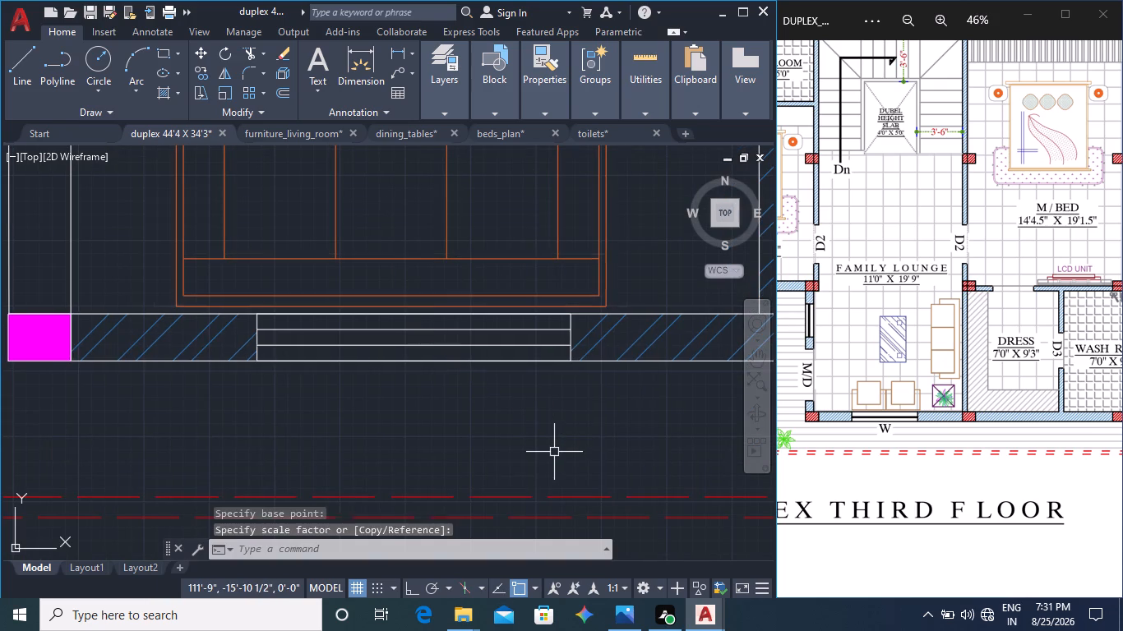
# Move the lounge sofa by its back-edge midpoint onto the wall's inner face, centred on the bottom window.
pyautogui.scroll(-1, 451, 292)
pyautogui.moveTo(460, 326); pyautogui.dragTo(460, 355, button='middle')
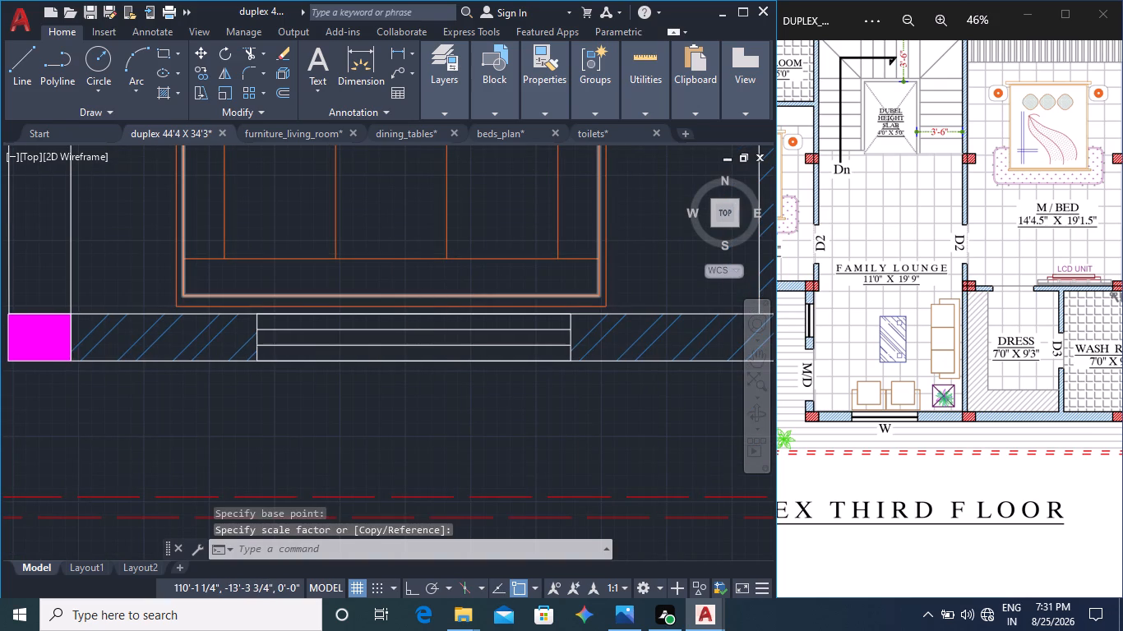
pyautogui.click(249, 182)
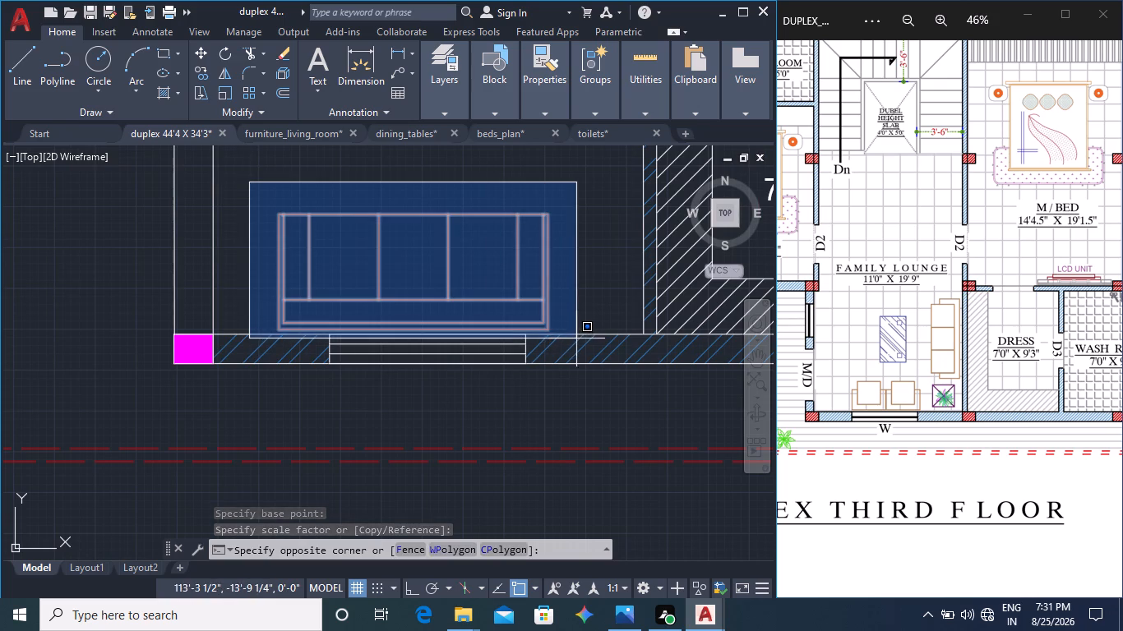
pyautogui.click(578, 339)
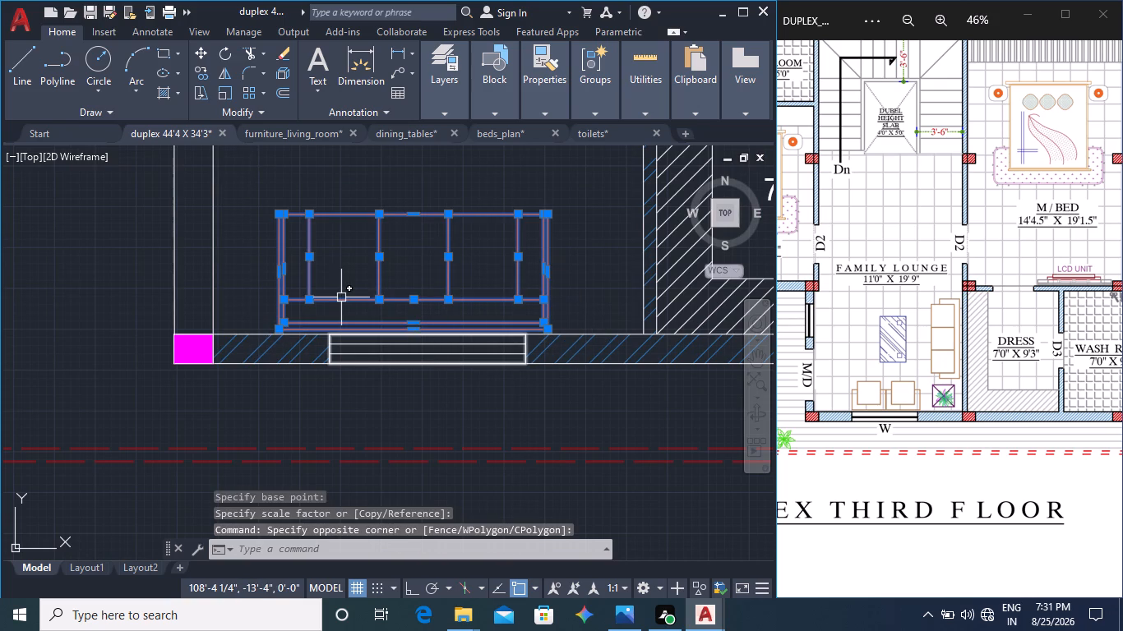
pyautogui.click(203, 51)
pyautogui.scroll(2, 462, 367)
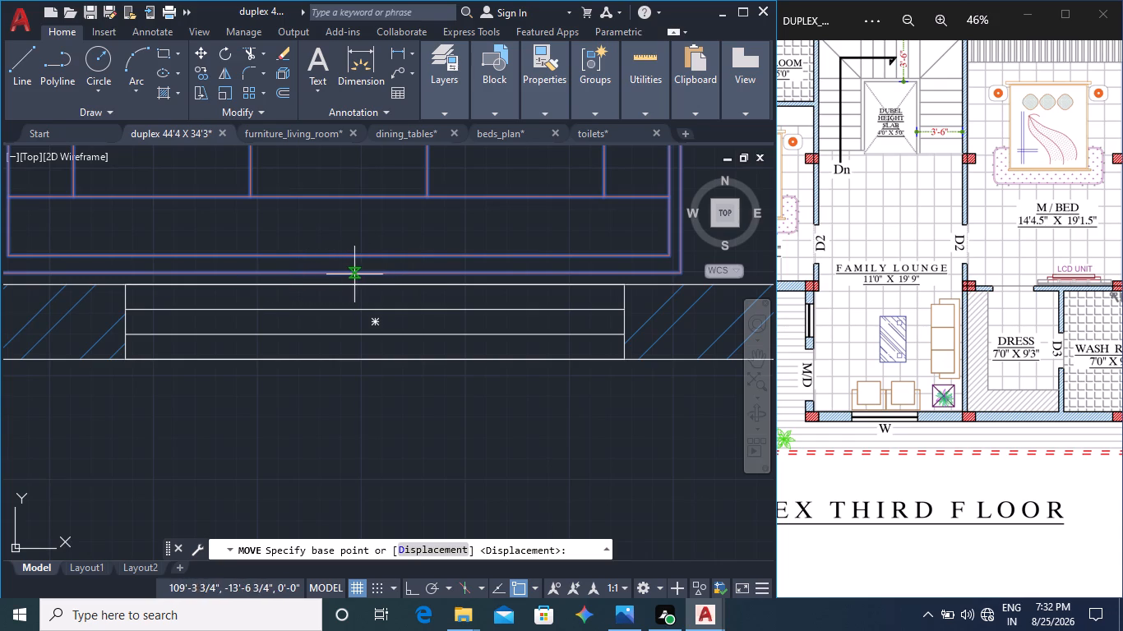
pyautogui.scroll(-1, 344, 275)
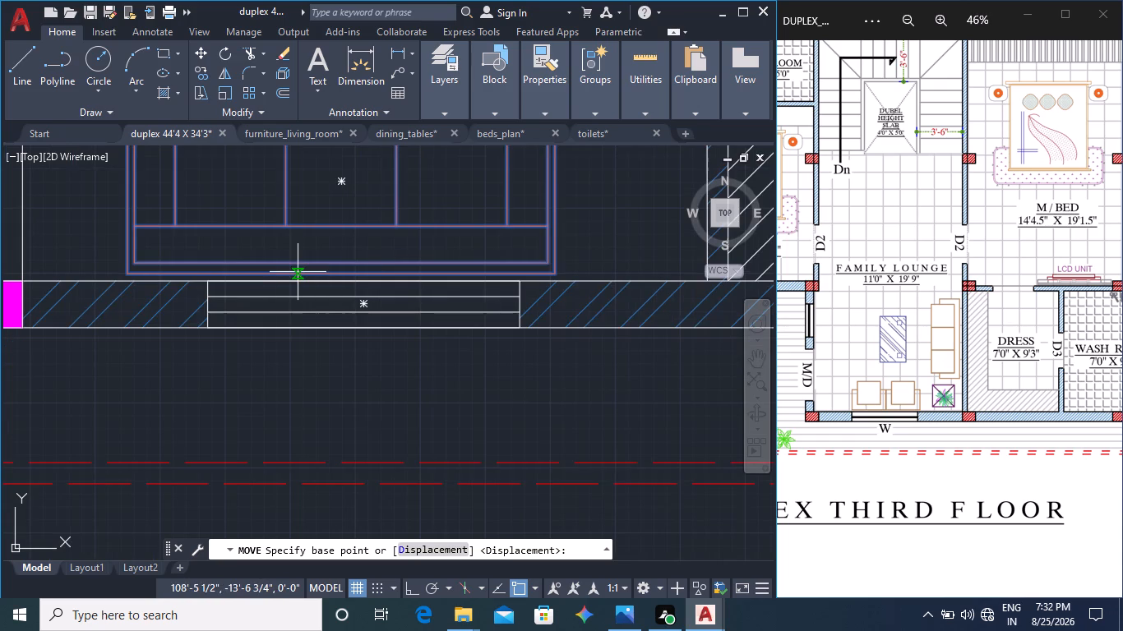
pyautogui.click(342, 273)
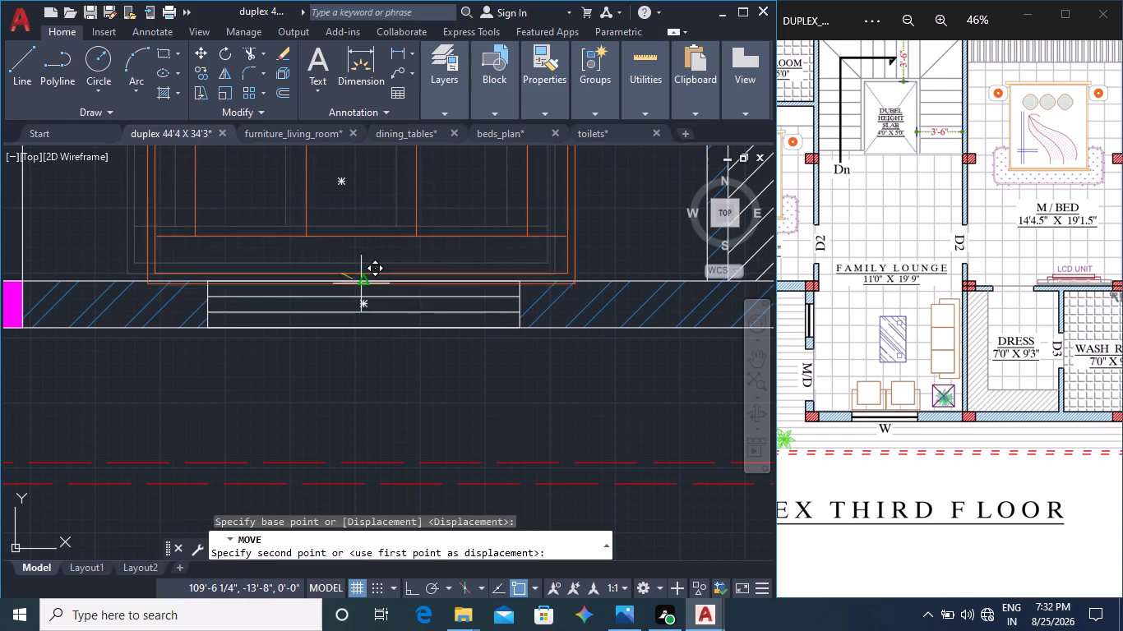
pyautogui.click(363, 278)
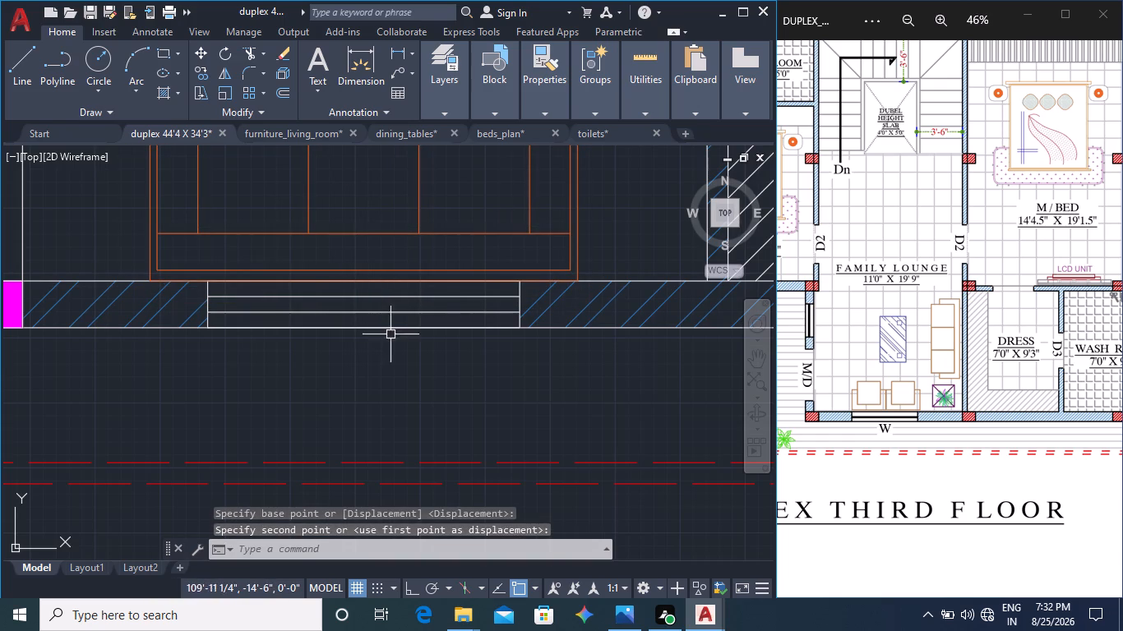
# Copy the rectangular coffee table from the neighbouring plan's HALL / LIVING AREA, using a base point near its centre.
pyautogui.moveTo(403, 328); pyautogui.dragTo(370, 401, button='middle')
pyautogui.scroll(-1, 370, 402)
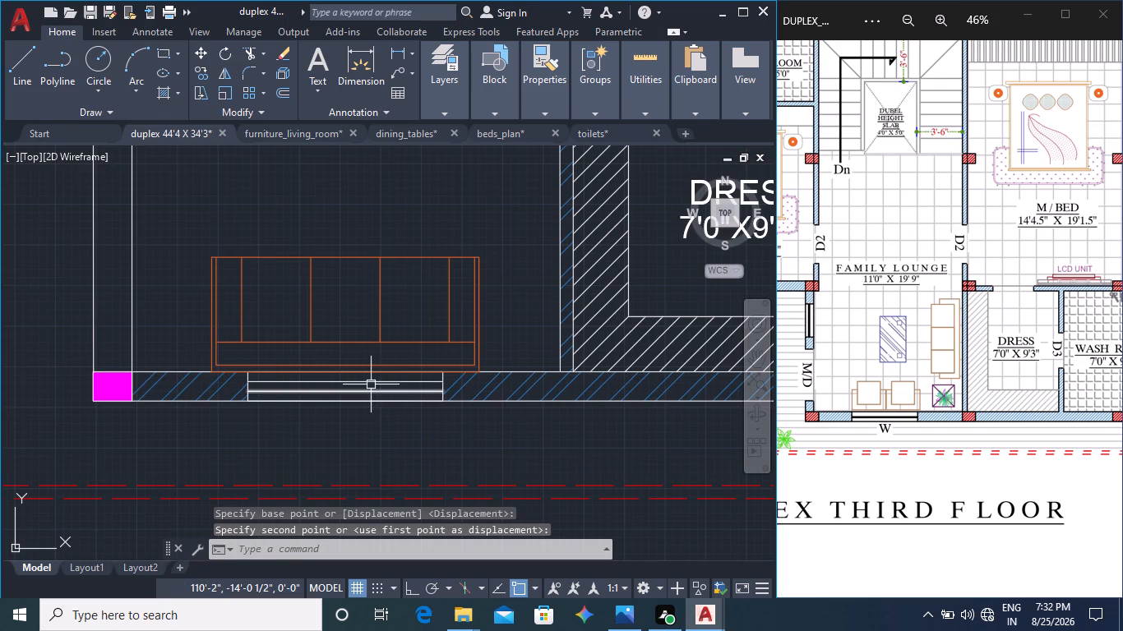
pyautogui.scroll(-2, 478, 334)
pyautogui.moveTo(423, 339); pyautogui.dragTo(459, 237, button='middle')
pyautogui.scroll(-1, 423, 339)
pyautogui.scroll(-1, 492, 370)
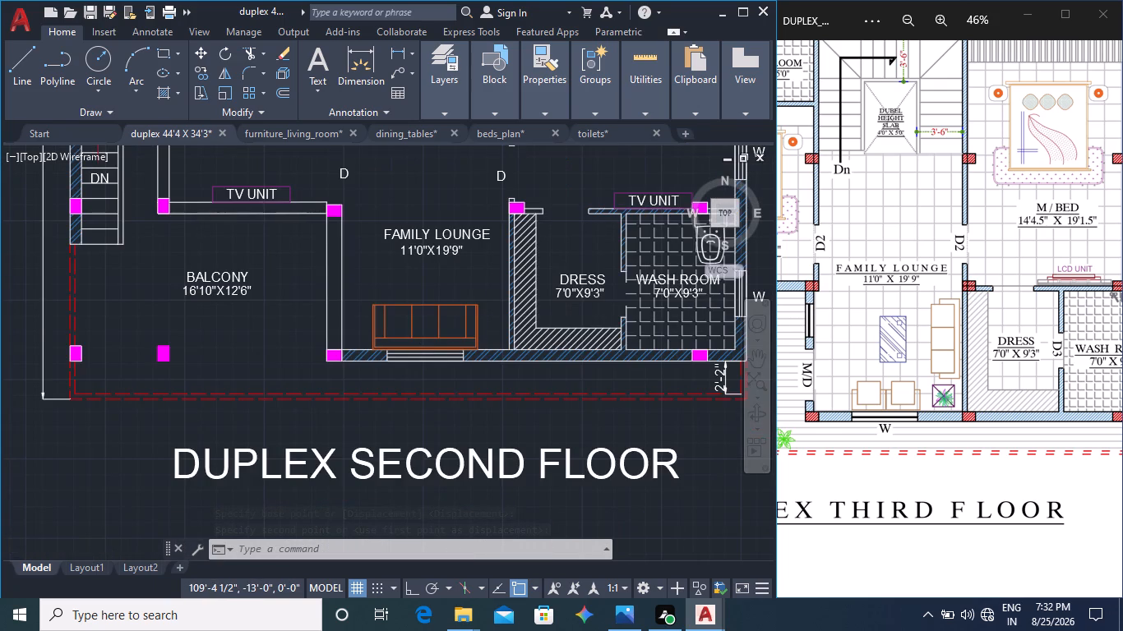
pyautogui.moveTo(465, 390); pyautogui.dragTo(488, 475, button='middle')
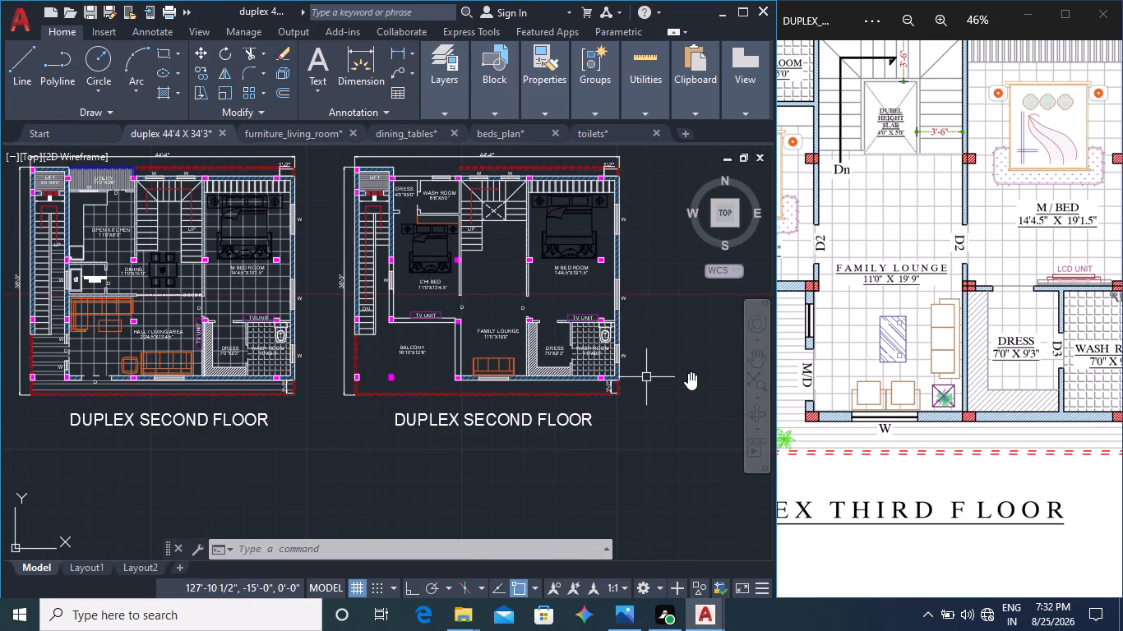
pyautogui.scroll(1, 120, 320)
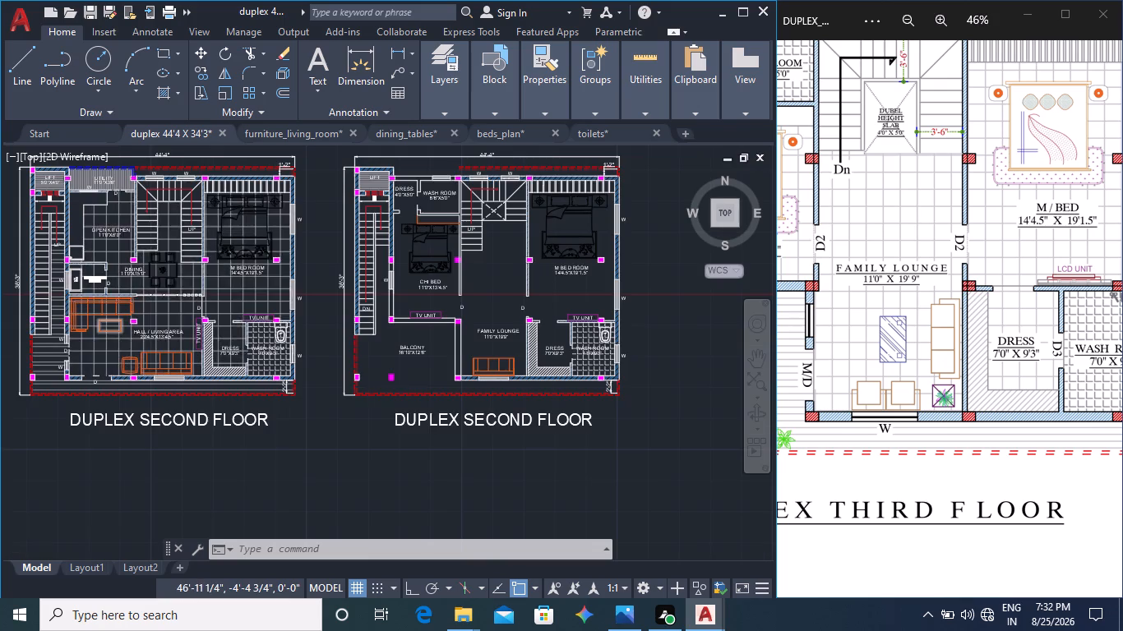
pyautogui.moveTo(644, 399); pyautogui.dragTo(344, 390, button='middle')
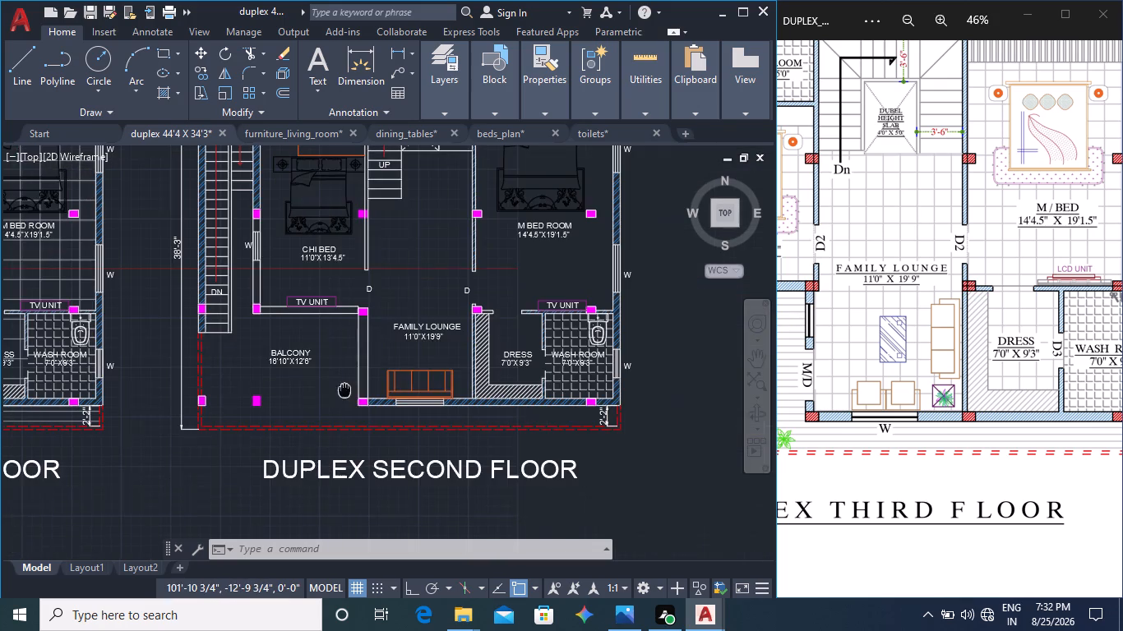
pyautogui.scroll(3, 456, 361)
pyautogui.moveTo(452, 356); pyautogui.dragTo(795, 383, button='middle')
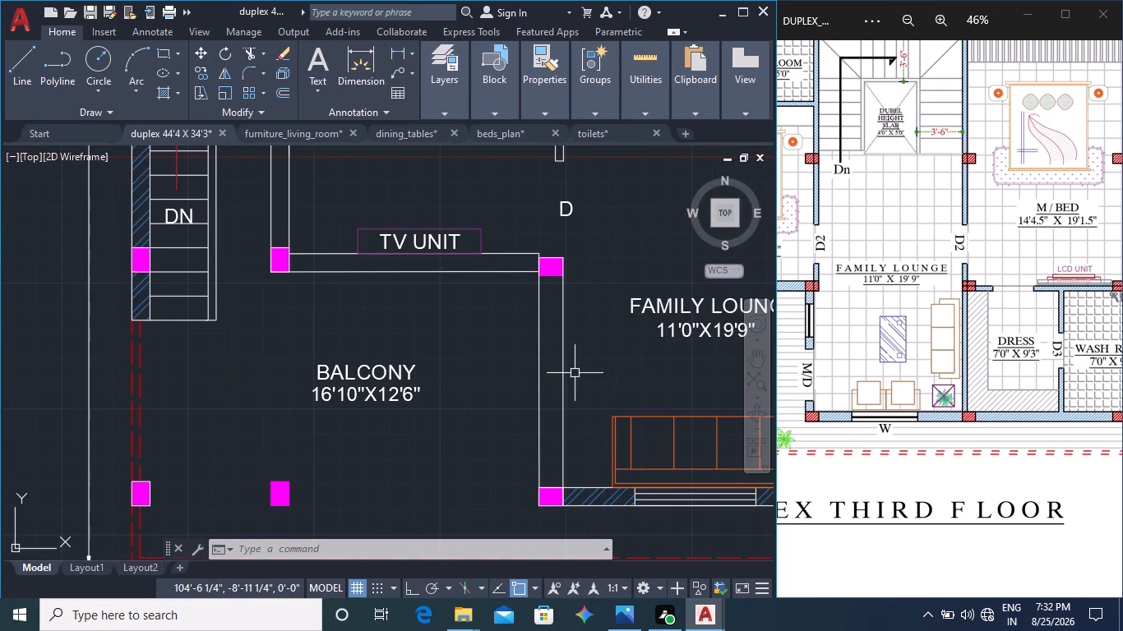
pyautogui.moveTo(617, 376); pyautogui.dragTo(285, 359, button='middle')
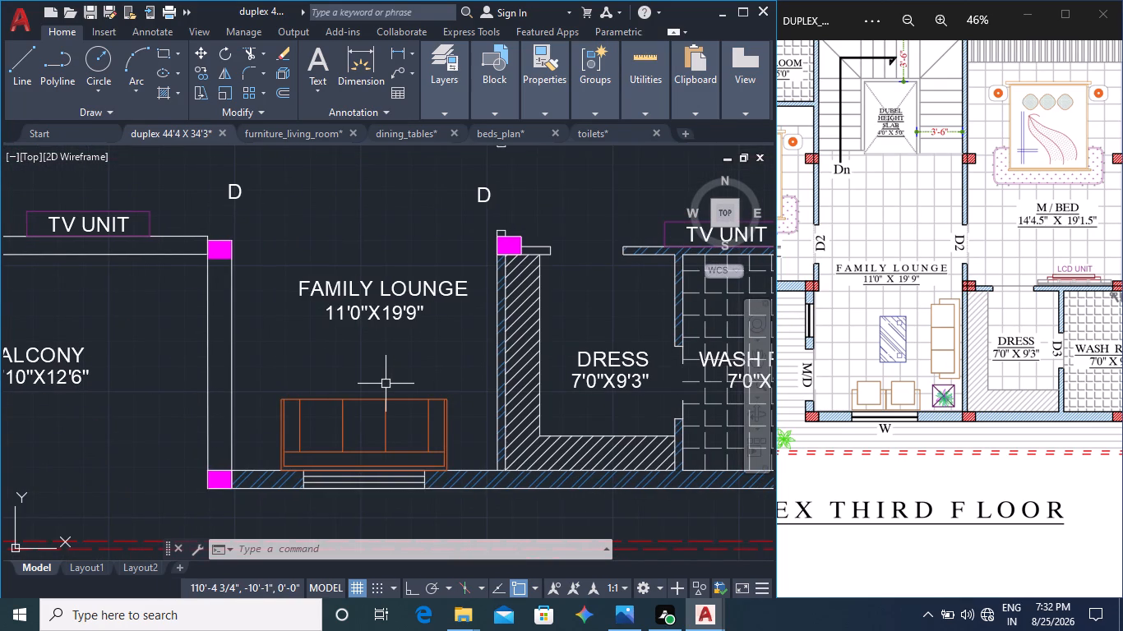
pyautogui.moveTo(380, 372); pyautogui.dragTo(819, 381, button='middle')
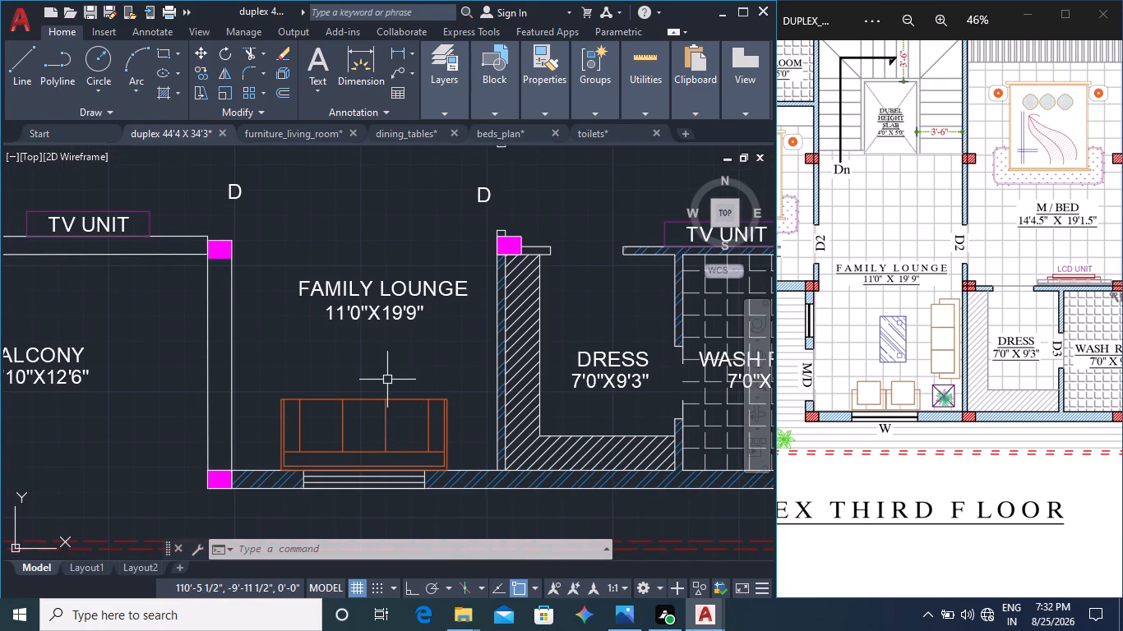
pyautogui.moveTo(295, 343); pyautogui.dragTo(890, 394, button='middle')
pyautogui.moveTo(198, 349); pyautogui.dragTo(688, 352, button='middle')
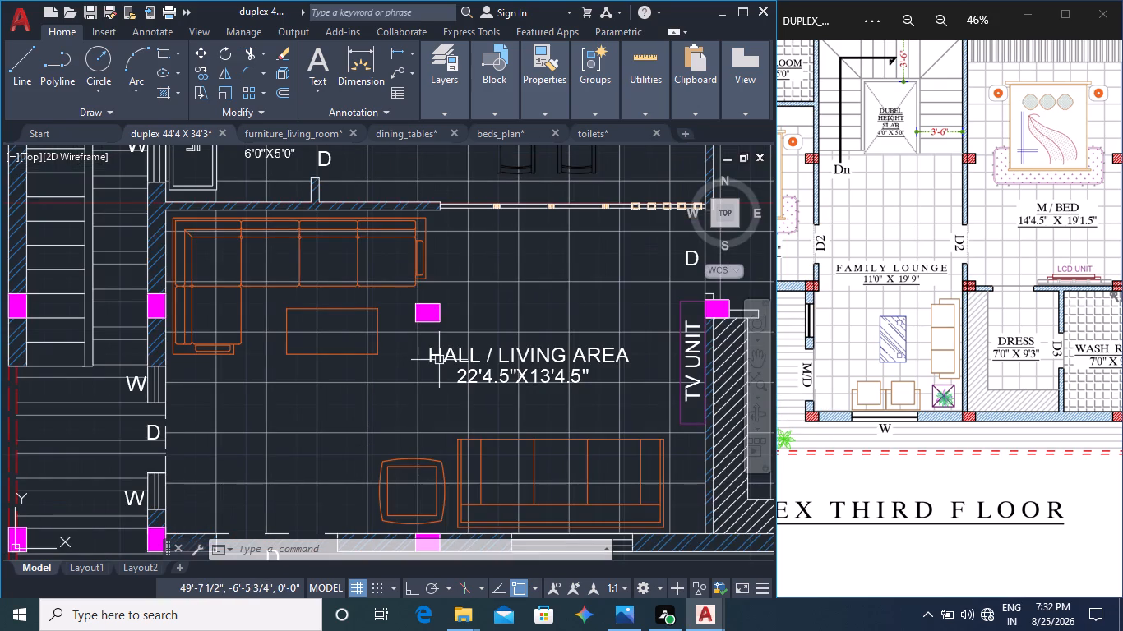
pyautogui.click(273, 303)
pyautogui.click(389, 362)
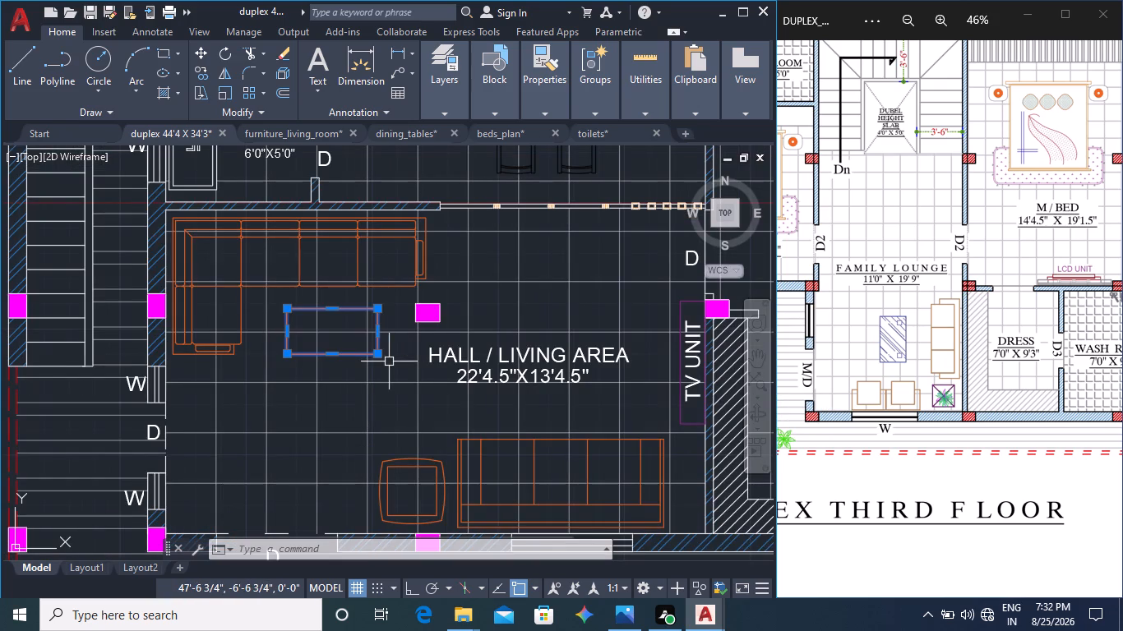
pyautogui.click(203, 71)
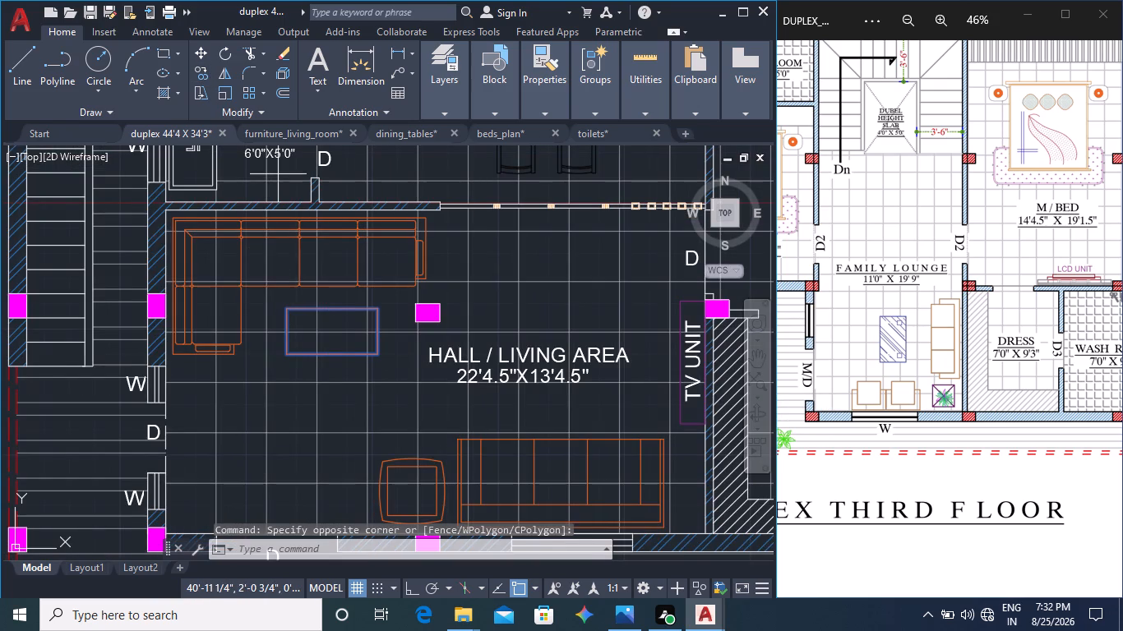
pyautogui.click(335, 333)
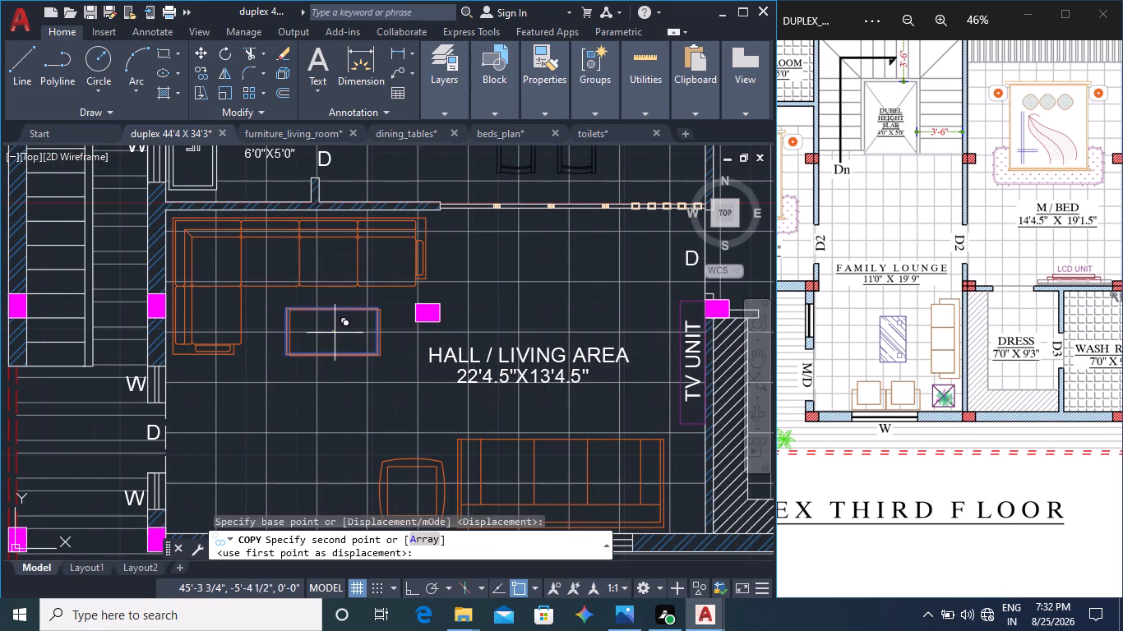
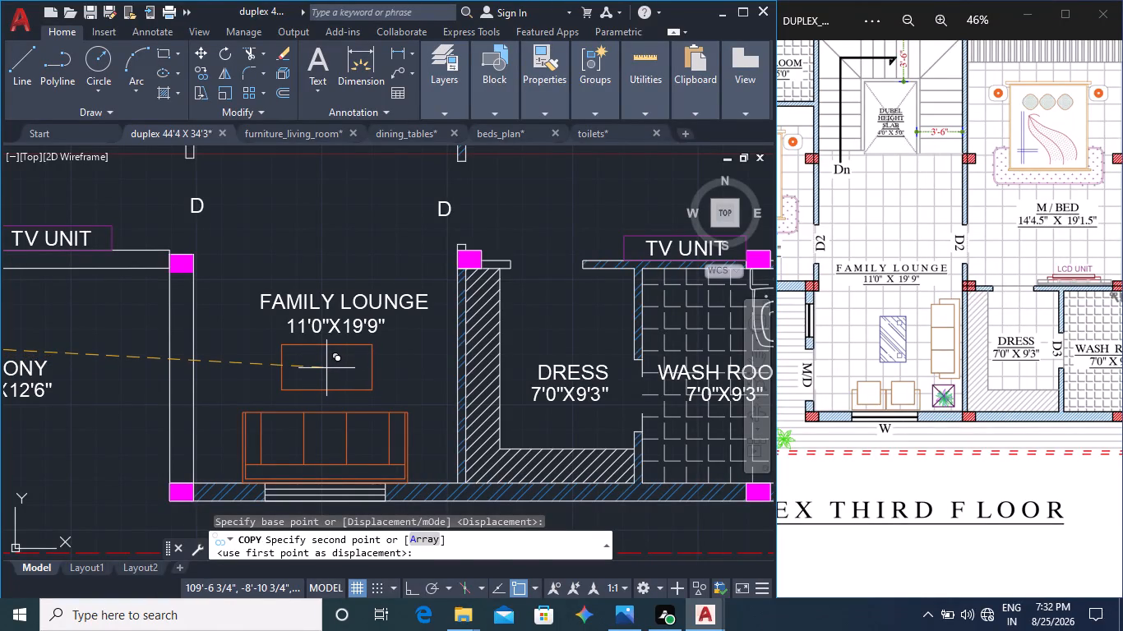
# Place the coffee table copy in front of the sofa, just below the FAMILY LOUNGE label.
pyautogui.click(326, 368)
pyautogui.press('Escape')
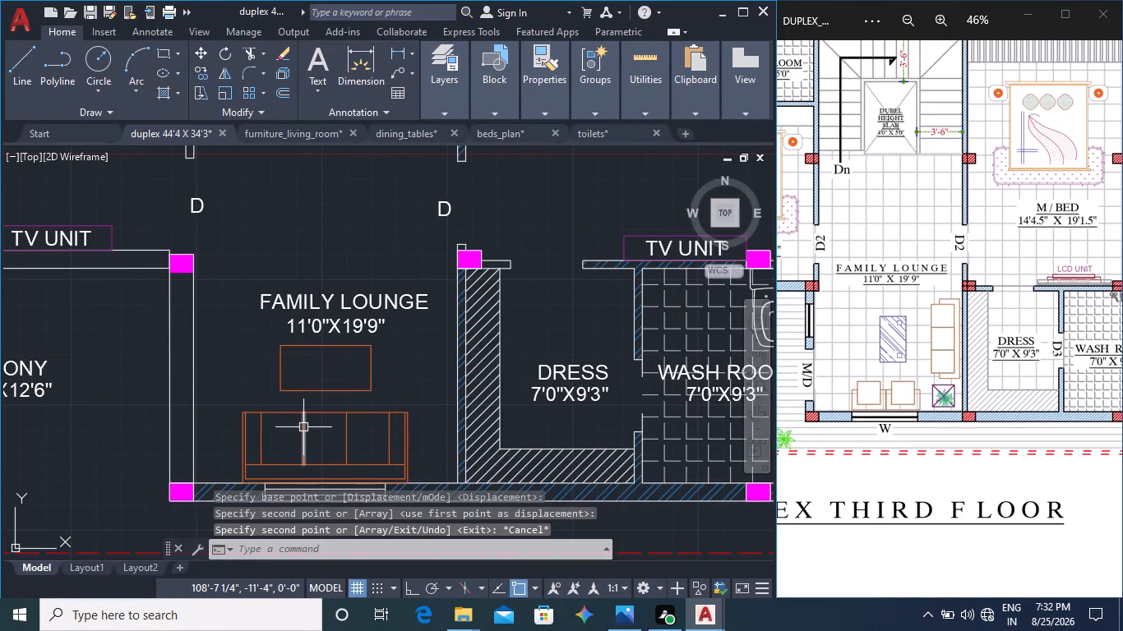
# Look through the sofa and armchair blocks in the furniture_living_room drawing for an extra seat for the lounge.
pyautogui.moveTo(306, 427); pyautogui.dragTo(469, 407, button='middle')
pyautogui.moveTo(384, 425); pyautogui.dragTo(633, 384, button='middle')
pyautogui.scroll(-3, 523, 396)
pyautogui.moveTo(293, 364); pyautogui.dragTo(275, 352, button='middle')
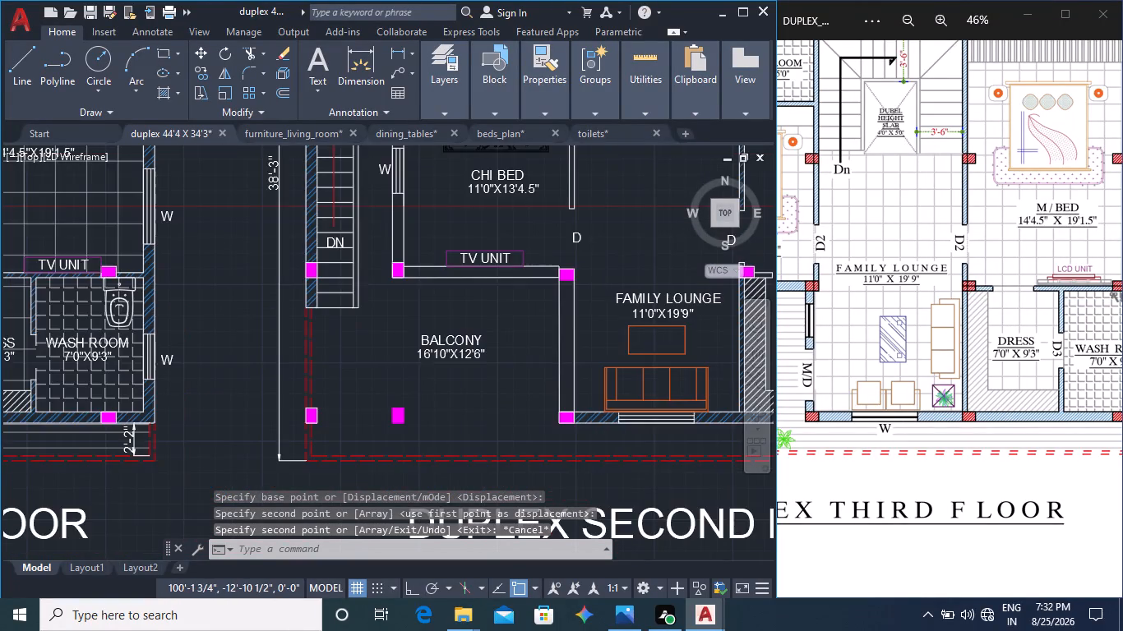
pyautogui.moveTo(275, 352); pyautogui.dragTo(834, 432, button='middle')
pyautogui.scroll(3, 551, 379)
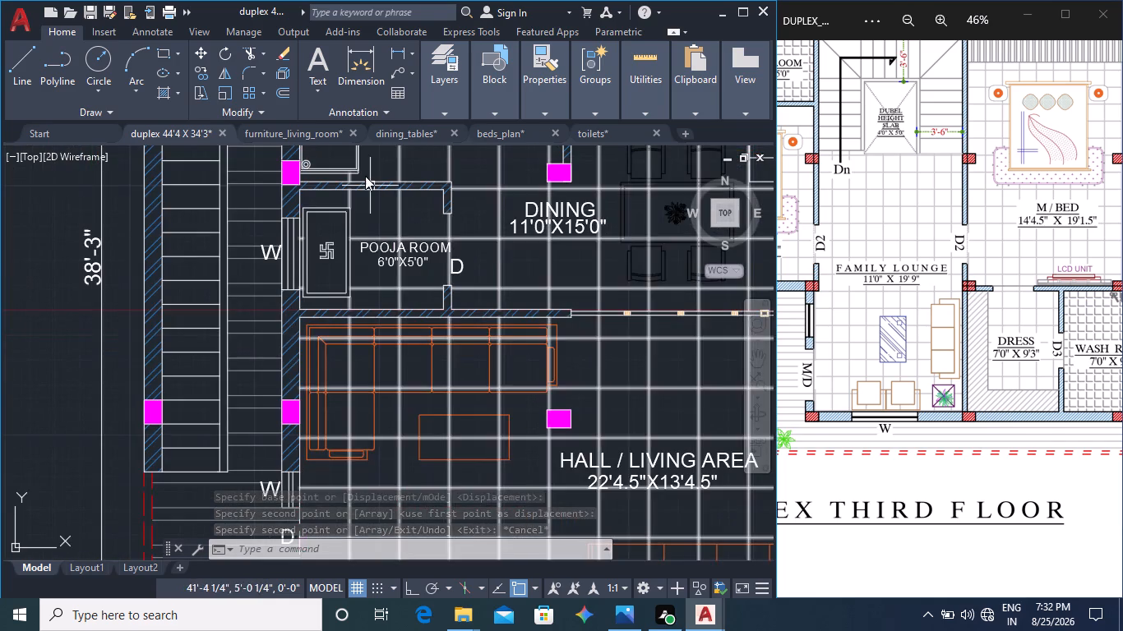
pyautogui.click(293, 132)
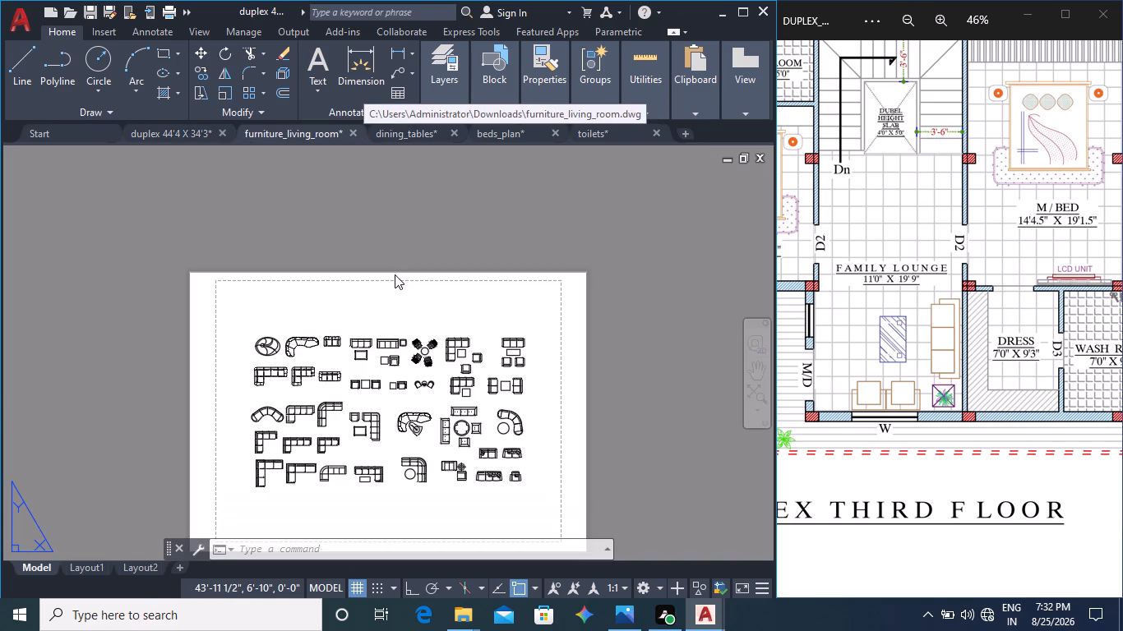
pyautogui.scroll(3, 304, 416)
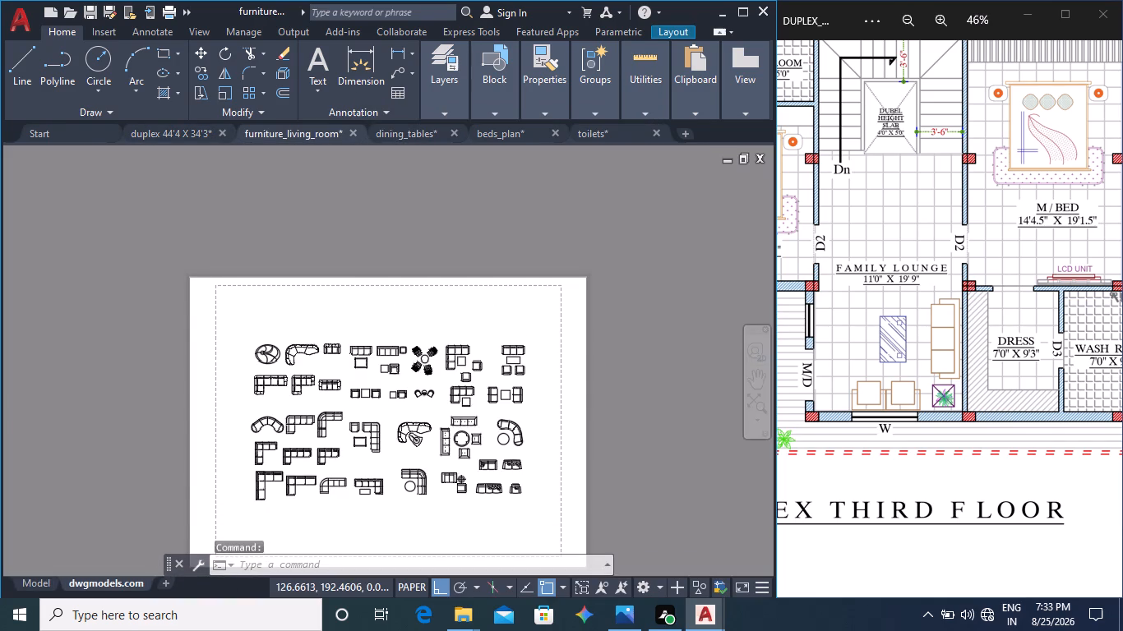
pyautogui.scroll(1, 308, 474)
pyautogui.scroll(-1, 424, 472)
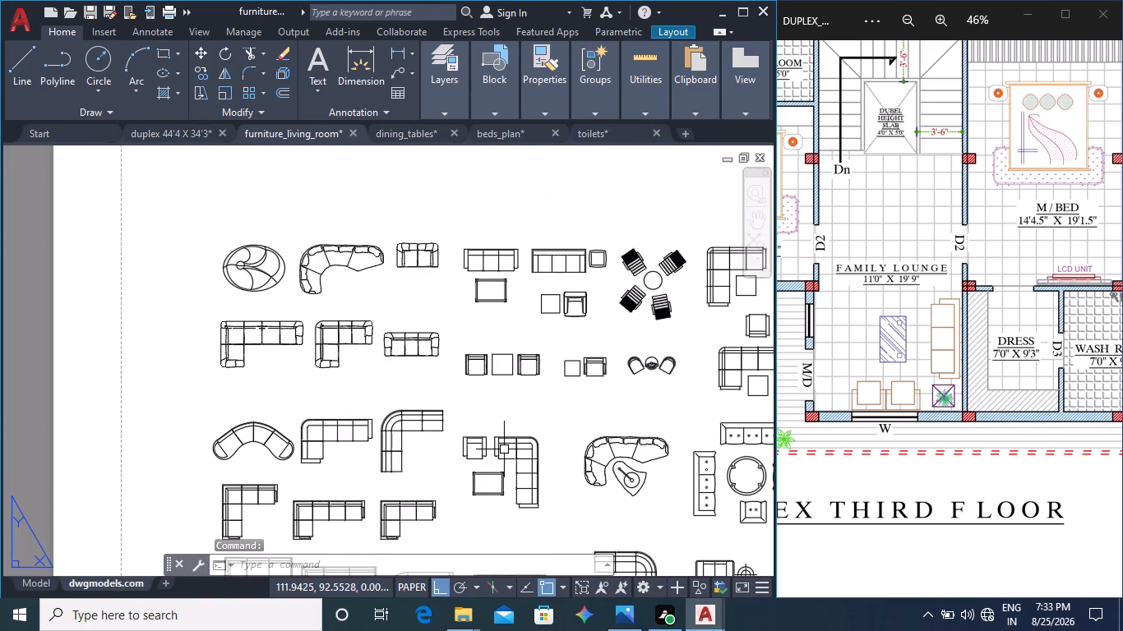
pyautogui.scroll(1, 547, 390)
pyautogui.moveTo(603, 415); pyautogui.dragTo(464, 419, button='middle')
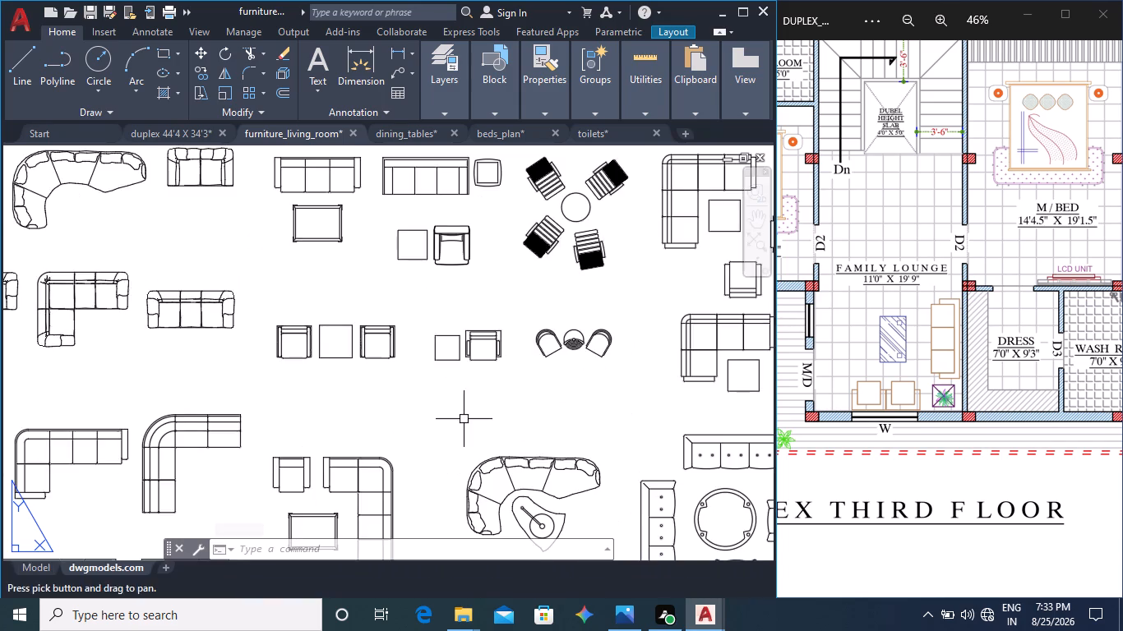
pyautogui.scroll(-1, 496, 397)
pyautogui.scroll(1, 457, 324)
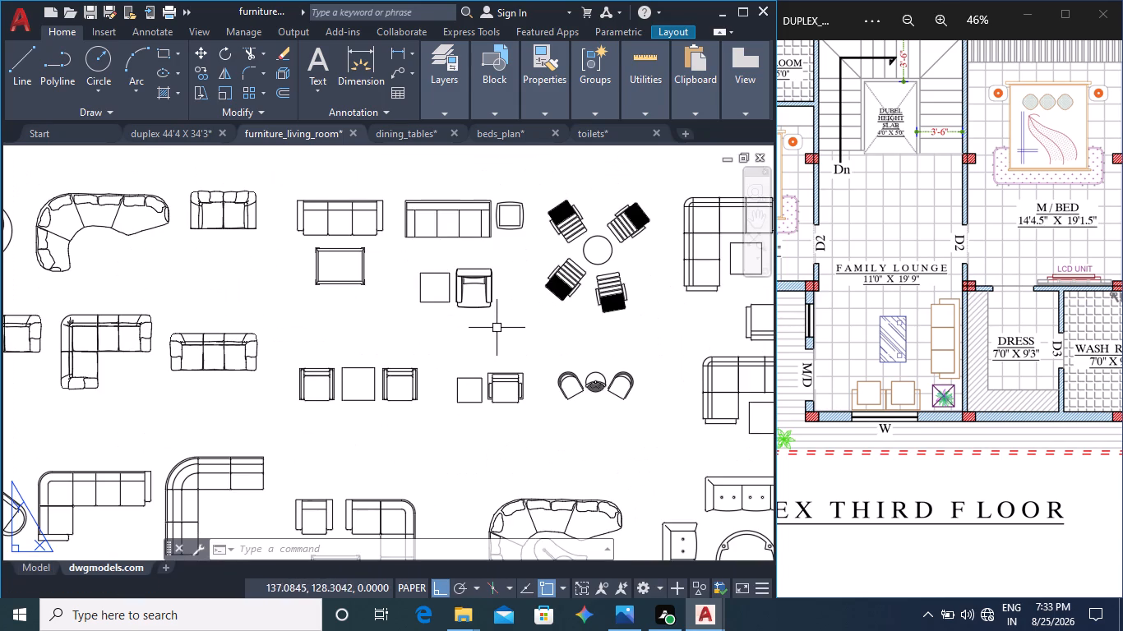
pyautogui.moveTo(501, 327); pyautogui.dragTo(507, 370, button='middle')
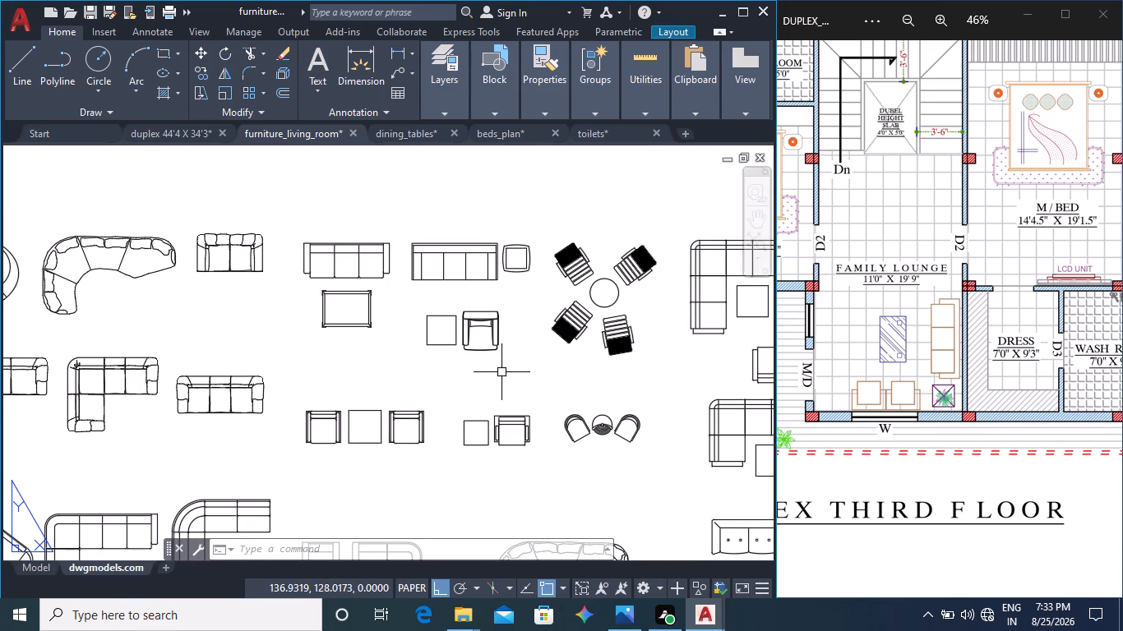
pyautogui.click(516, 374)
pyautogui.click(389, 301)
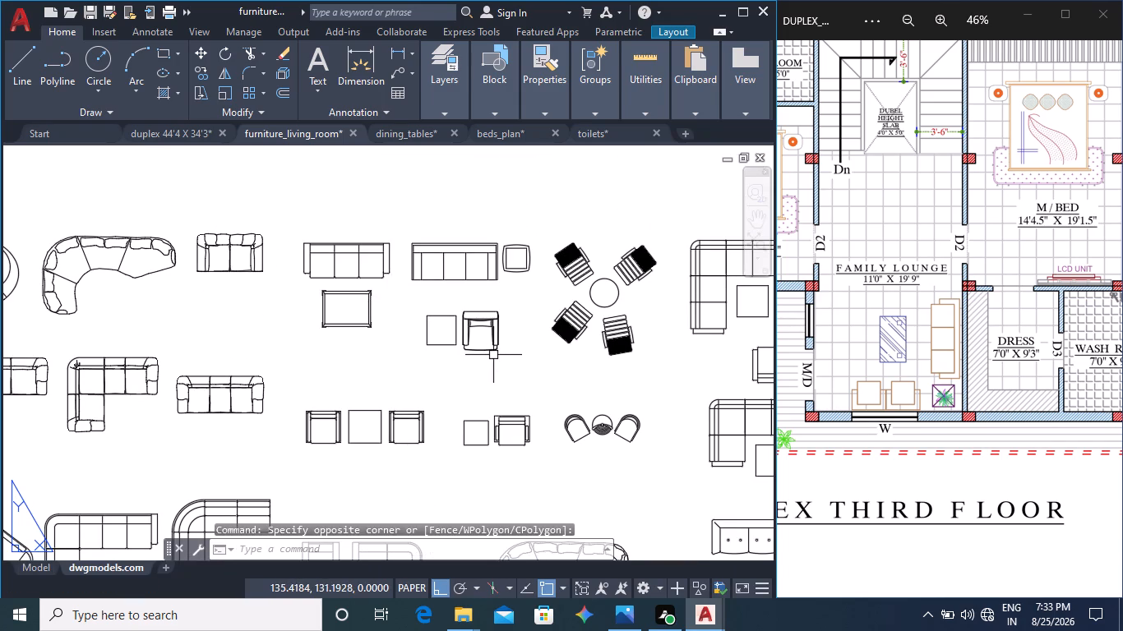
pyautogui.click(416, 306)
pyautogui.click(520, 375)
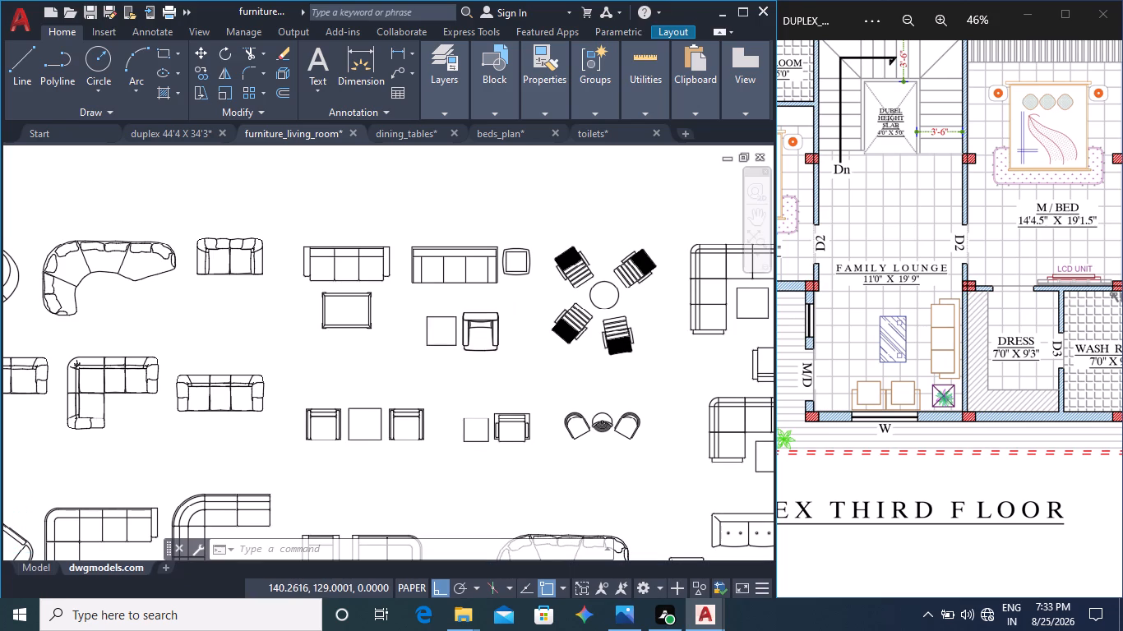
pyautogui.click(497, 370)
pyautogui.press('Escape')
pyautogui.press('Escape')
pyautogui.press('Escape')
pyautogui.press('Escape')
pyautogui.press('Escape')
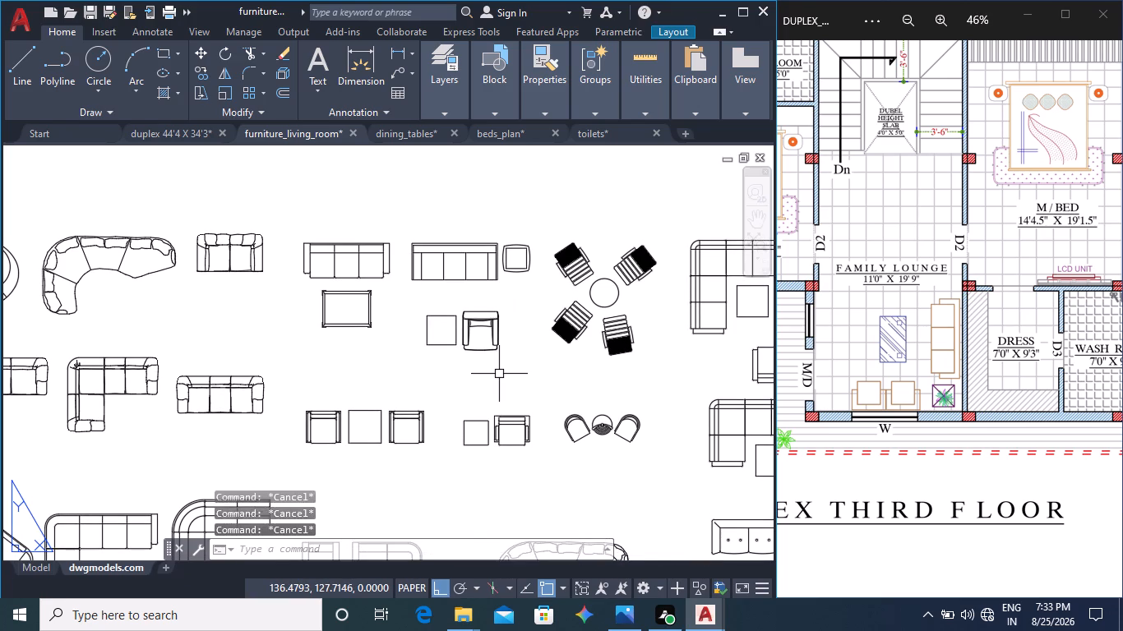
# Activate model space through the sheet's viewport and copy the armchair with square side table block to the clipboard.
pyautogui.scroll(-2, 499, 374)
pyautogui.scroll(3, 499, 374)
pyautogui.click(363, 274)
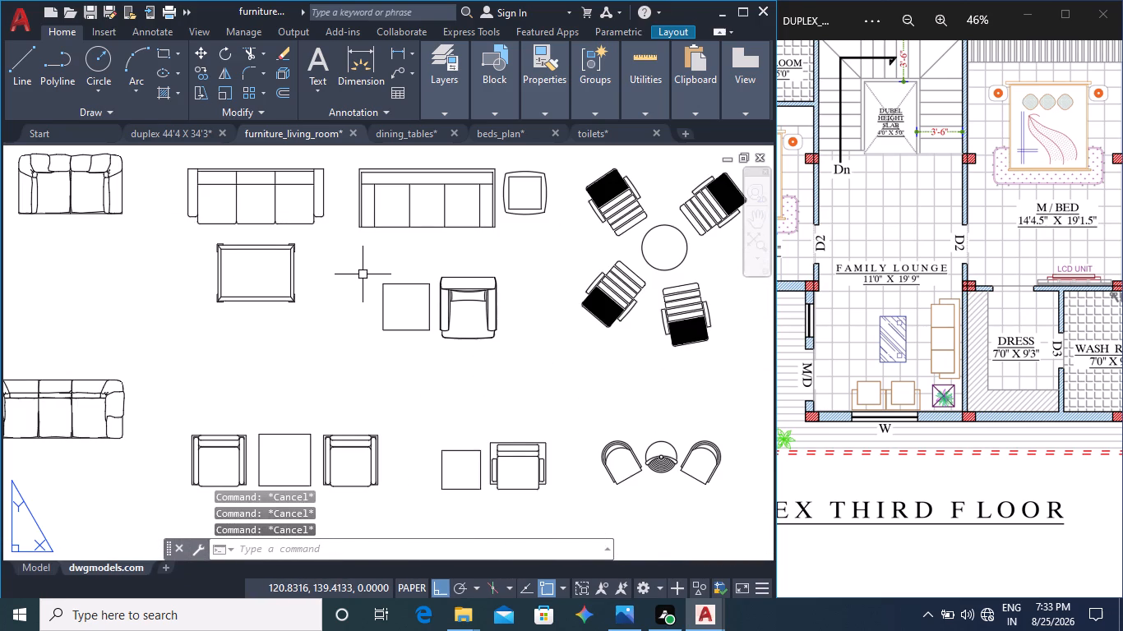
pyautogui.click(557, 394)
pyautogui.click(479, 351)
pyautogui.click(480, 334)
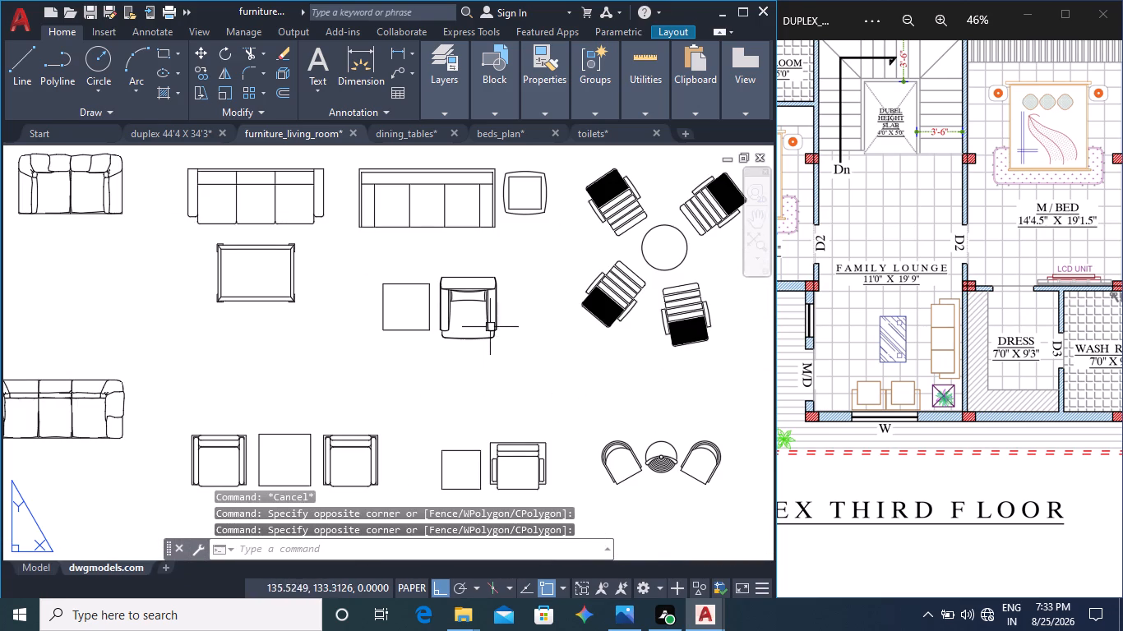
pyautogui.tripleClick(492, 325)
pyautogui.doubleClick(496, 326)
pyautogui.press('Escape')
pyautogui.press('Escape')
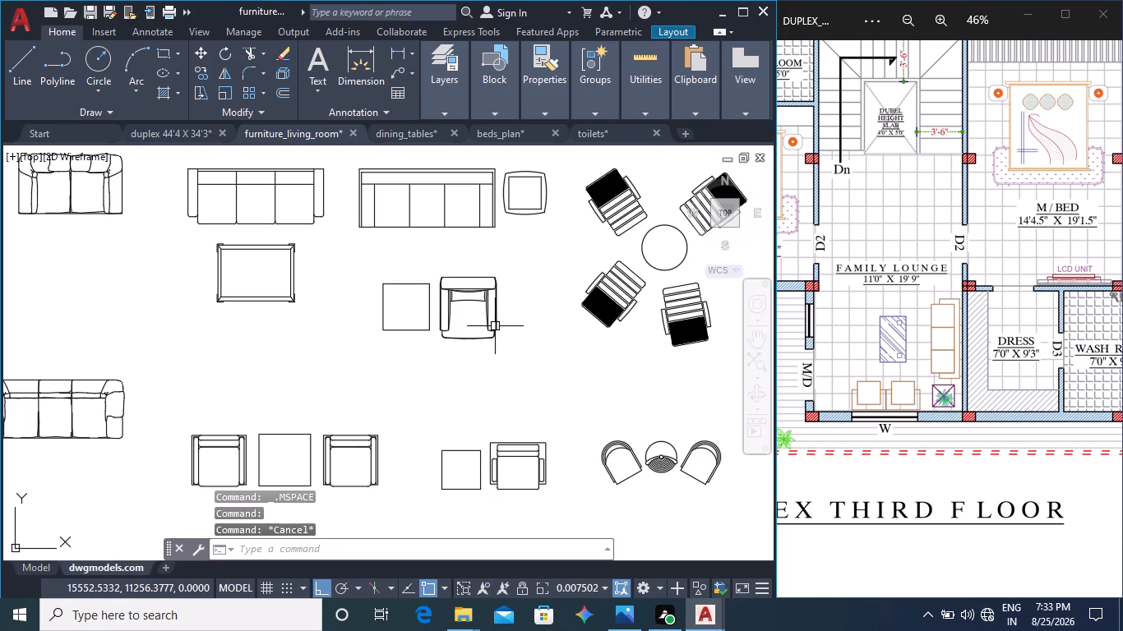
pyautogui.click(495, 326)
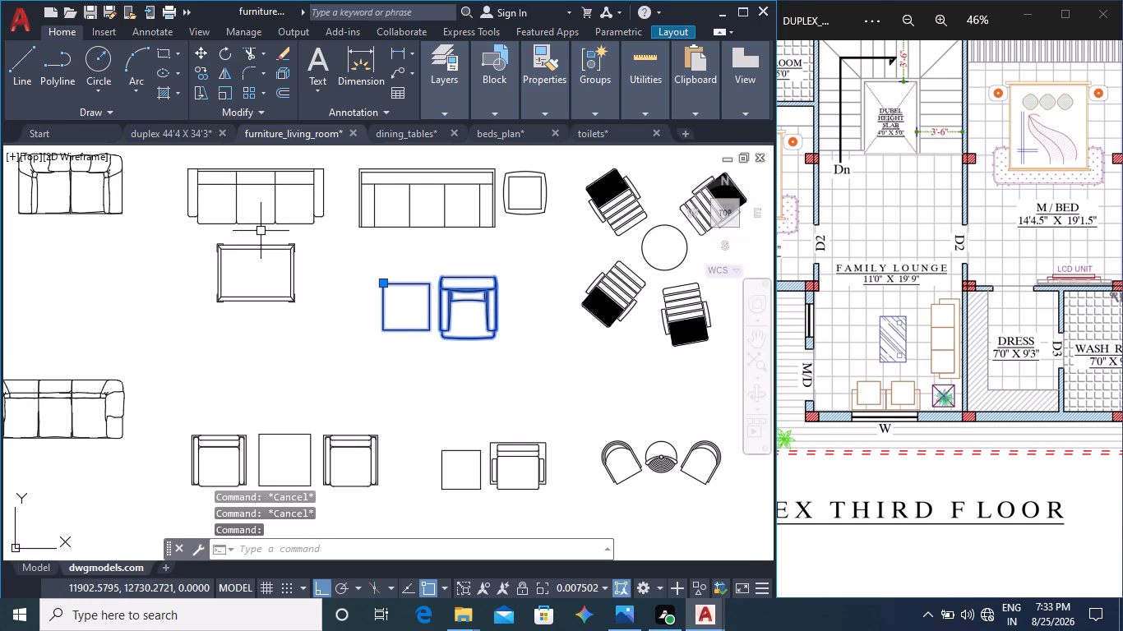
pyautogui.hotkey('ctrl', 'c')
# Paste the armchair and side table block into the duplex 44'4 X 34'3 drawing, in the empty area above the floor plans.
pyautogui.click(175, 136)
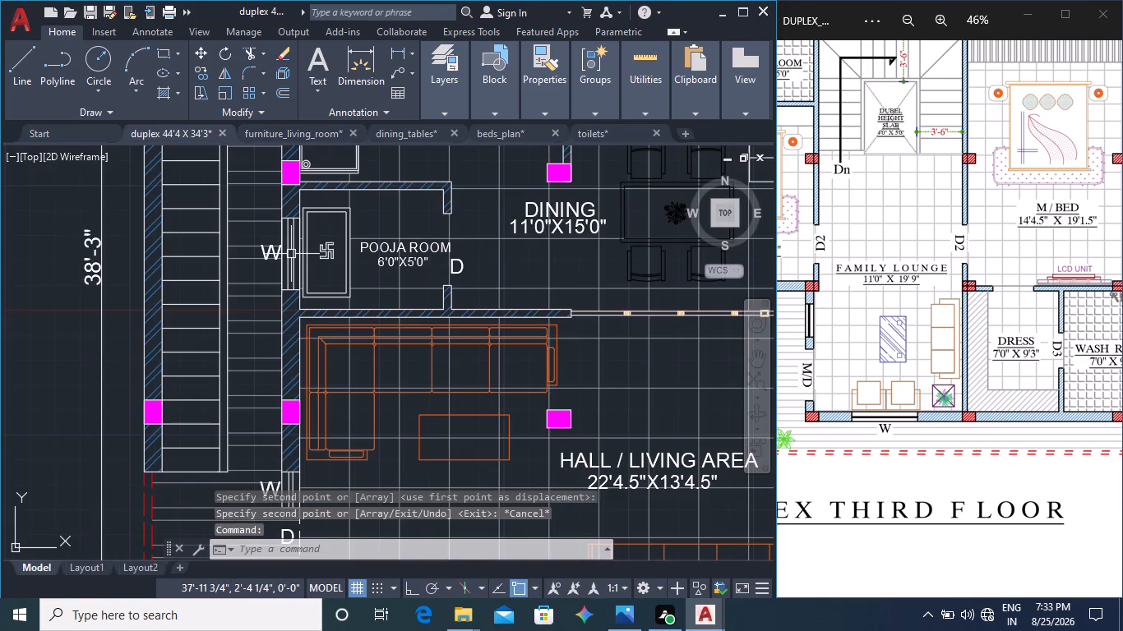
pyautogui.hotkey('ctrl', 'v')
pyautogui.scroll(-4, 335, 348)
pyautogui.moveTo(434, 408); pyautogui.dragTo(420, 408, button='middle')
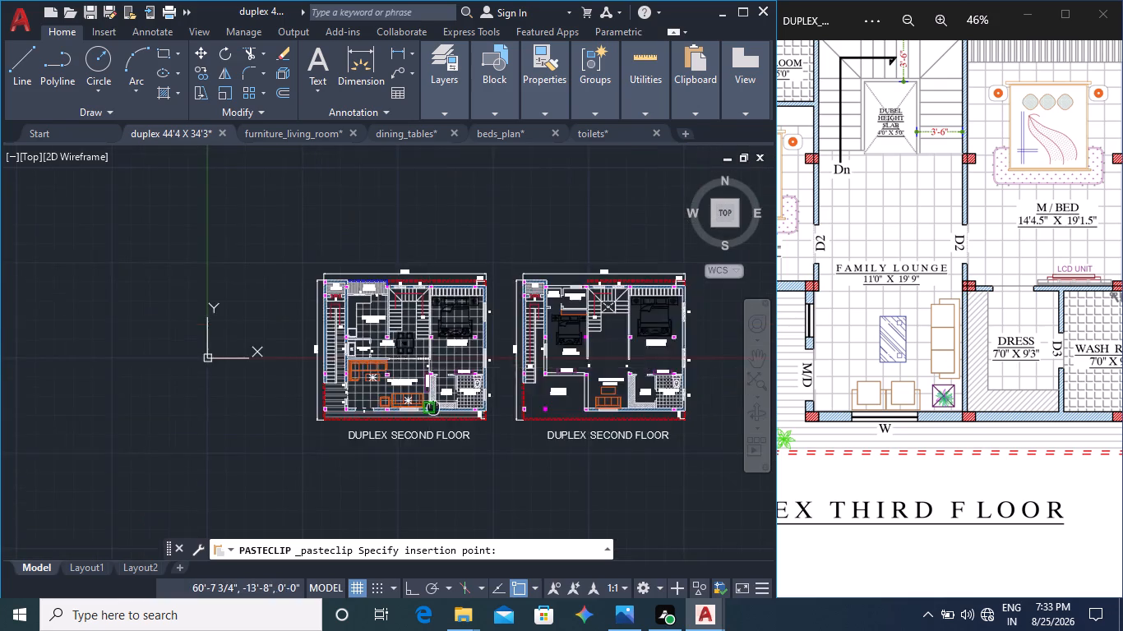
pyautogui.moveTo(420, 408); pyautogui.dragTo(97, 412, button='middle')
pyautogui.scroll(-2, 136, 417)
pyautogui.moveTo(355, 448); pyautogui.dragTo(5, 439, button='middle')
pyautogui.scroll(-3, 243, 440)
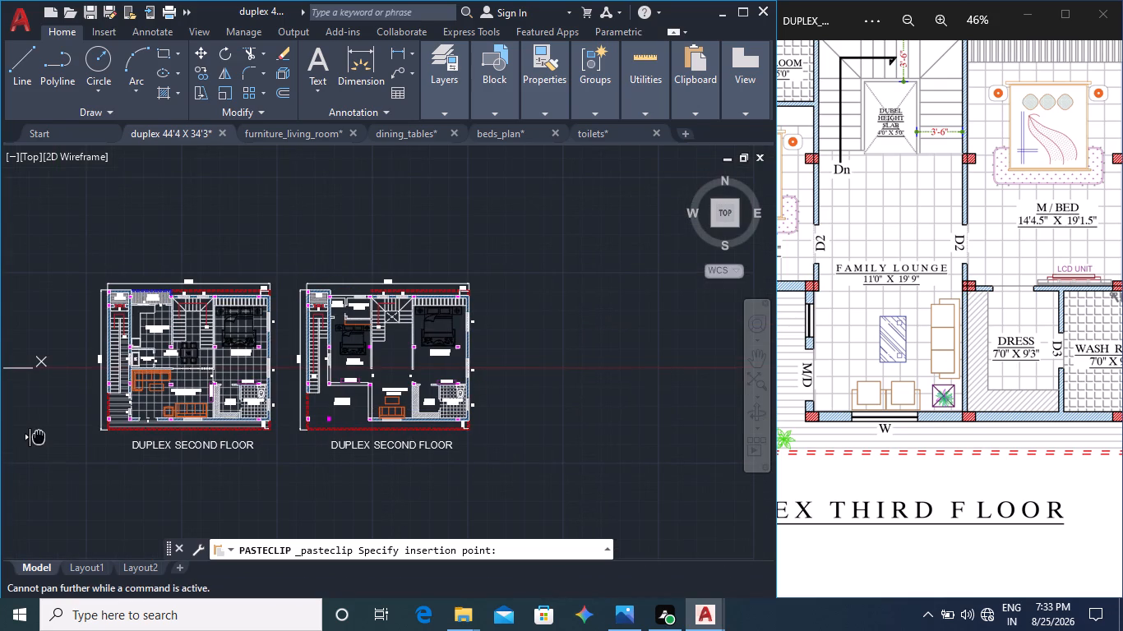
pyautogui.scroll(-5, 325, 453)
pyautogui.scroll(-4, 204, 449)
pyautogui.scroll(-4, 218, 366)
pyautogui.moveTo(218, 382); pyautogui.dragTo(220, 523, button='middle')
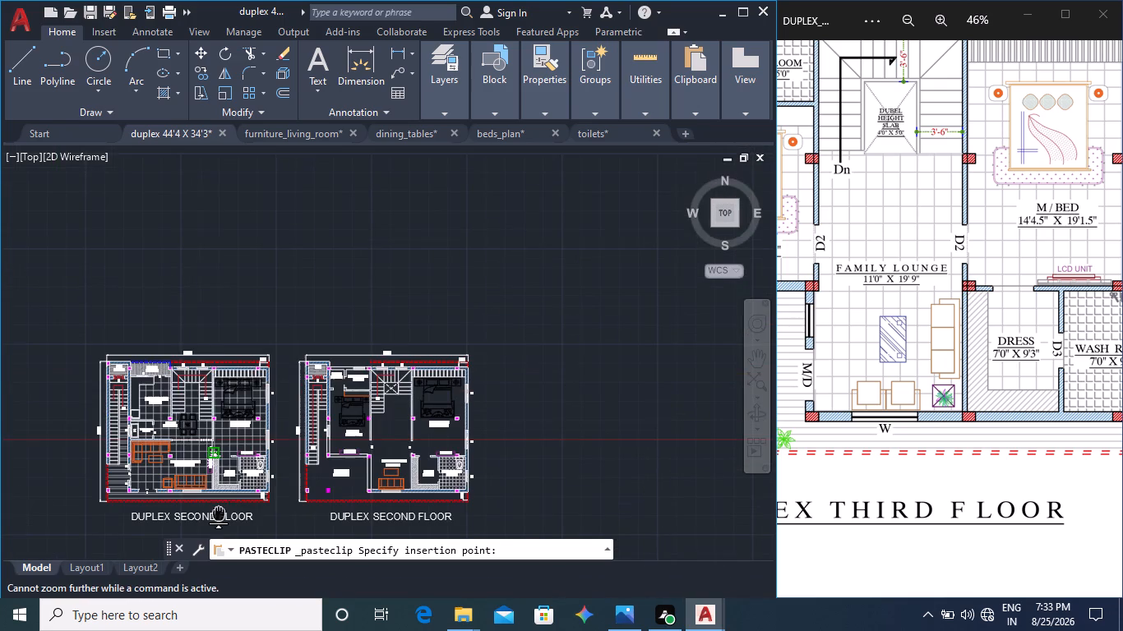
pyautogui.moveTo(220, 523); pyautogui.dragTo(234, 565, button='middle')
pyautogui.scroll(-3, 206, 354)
pyautogui.moveTo(210, 339); pyautogui.dragTo(224, 519, button='middle')
pyautogui.scroll(-1, 210, 339)
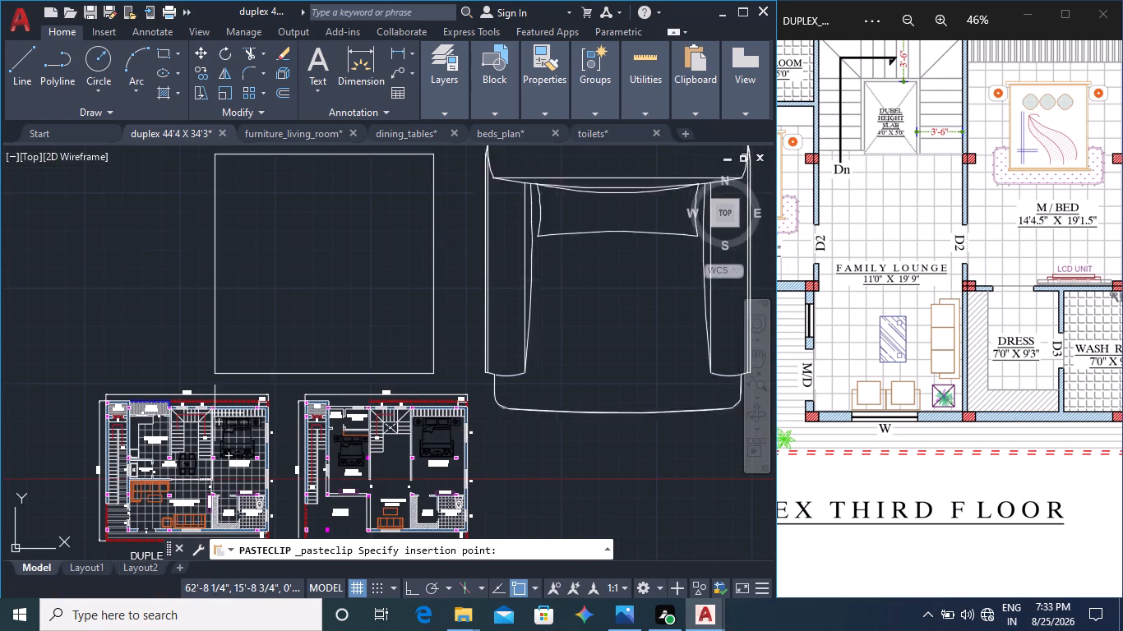
pyautogui.click(209, 372)
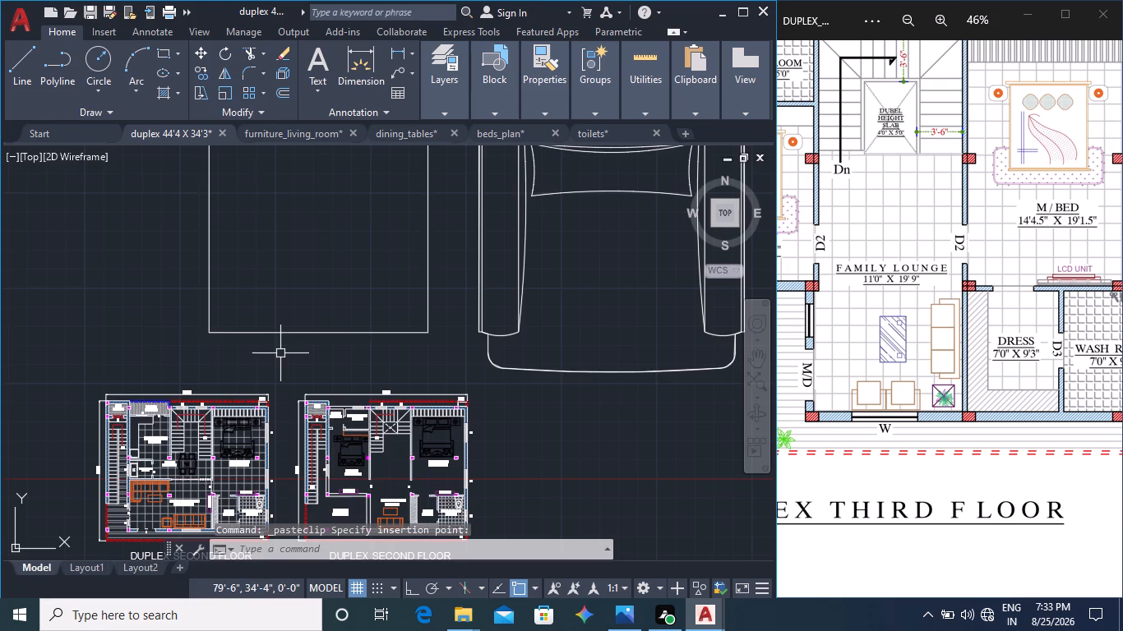
# Scale the oversized armchair and side table block down freehand, using the square table's lower-left corner as base point.
pyautogui.click(223, 330)
pyautogui.rightClick(255, 339)
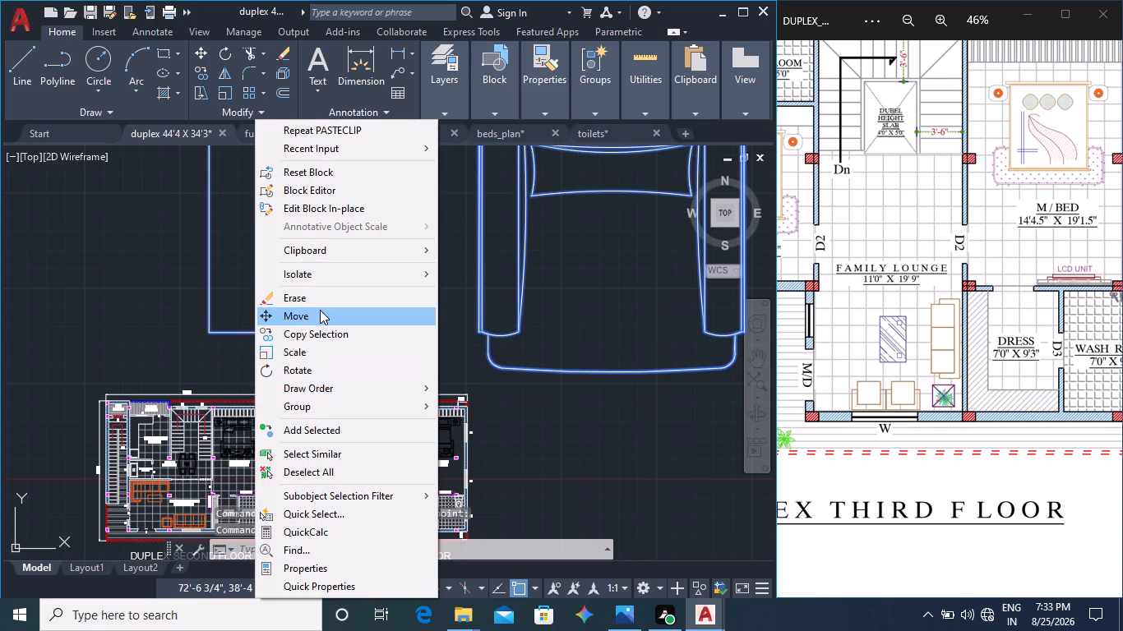
pyautogui.click(303, 350)
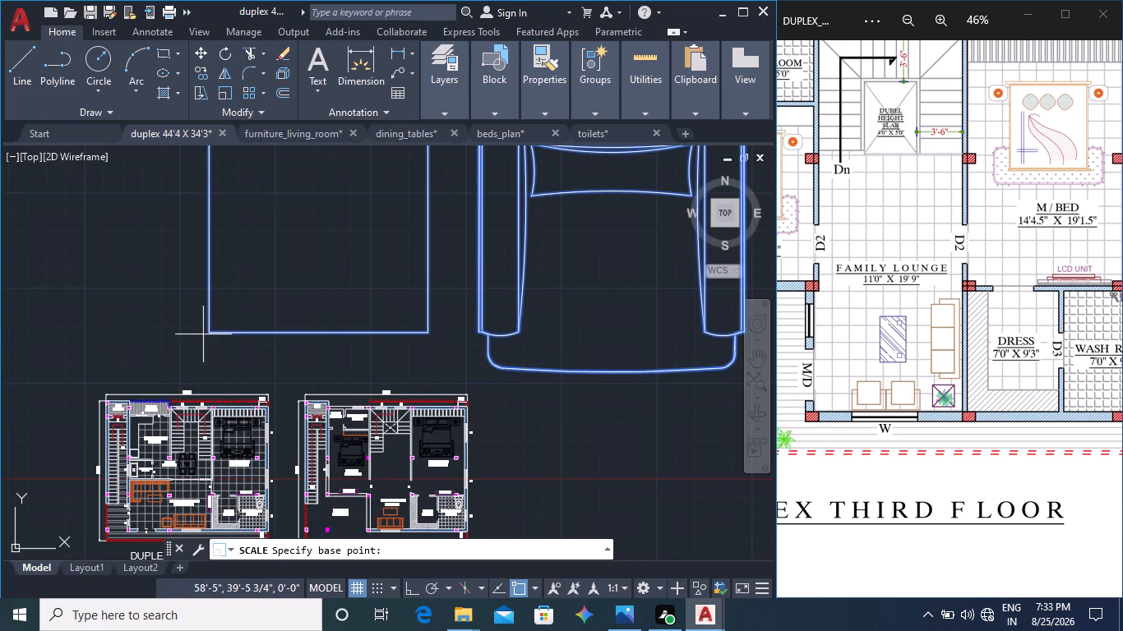
pyautogui.click(209, 334)
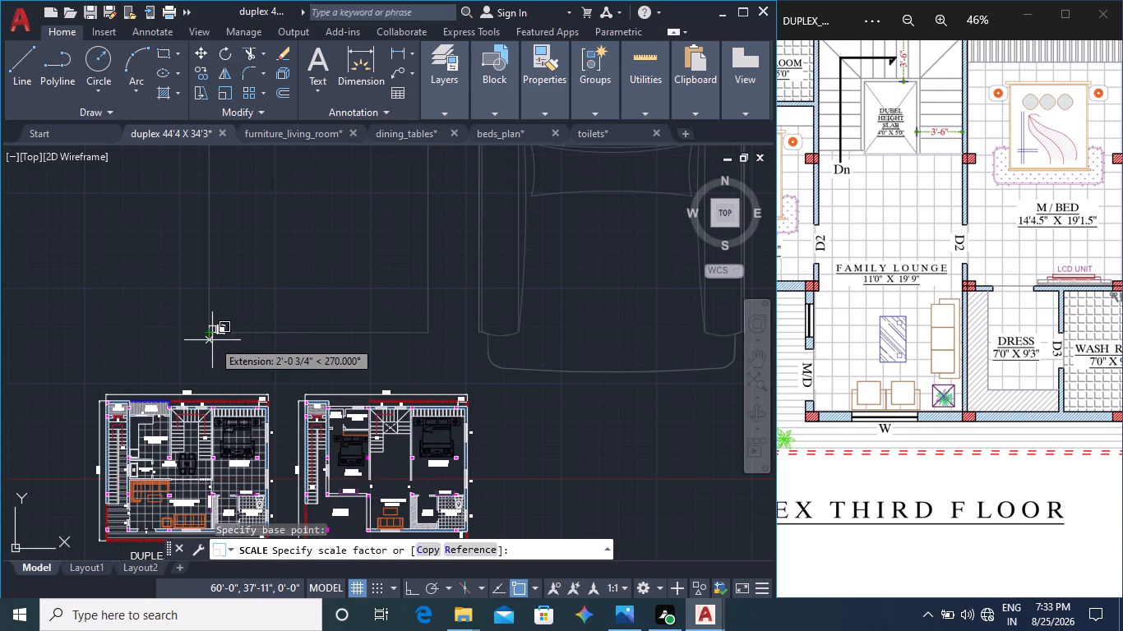
pyautogui.scroll(5, 211, 339)
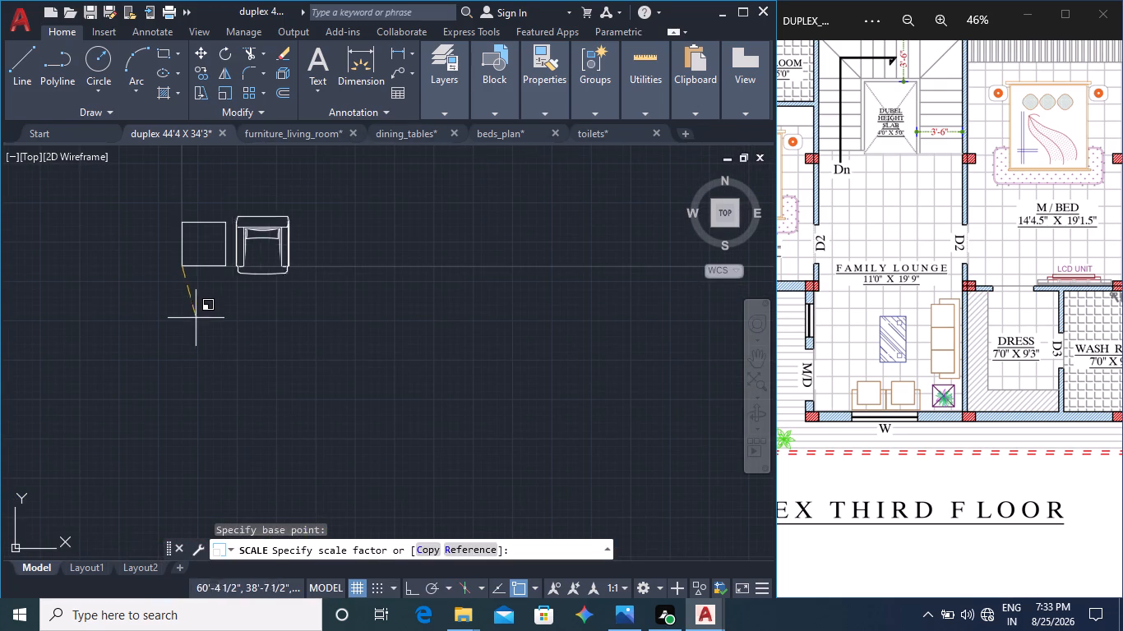
pyautogui.click(178, 303)
# Move the armchair and side table block by the square table's lower-left corner into the FAMILY LOUNGE, between the coffee table and the DRESS wall.
pyautogui.click(291, 320)
pyautogui.click(133, 200)
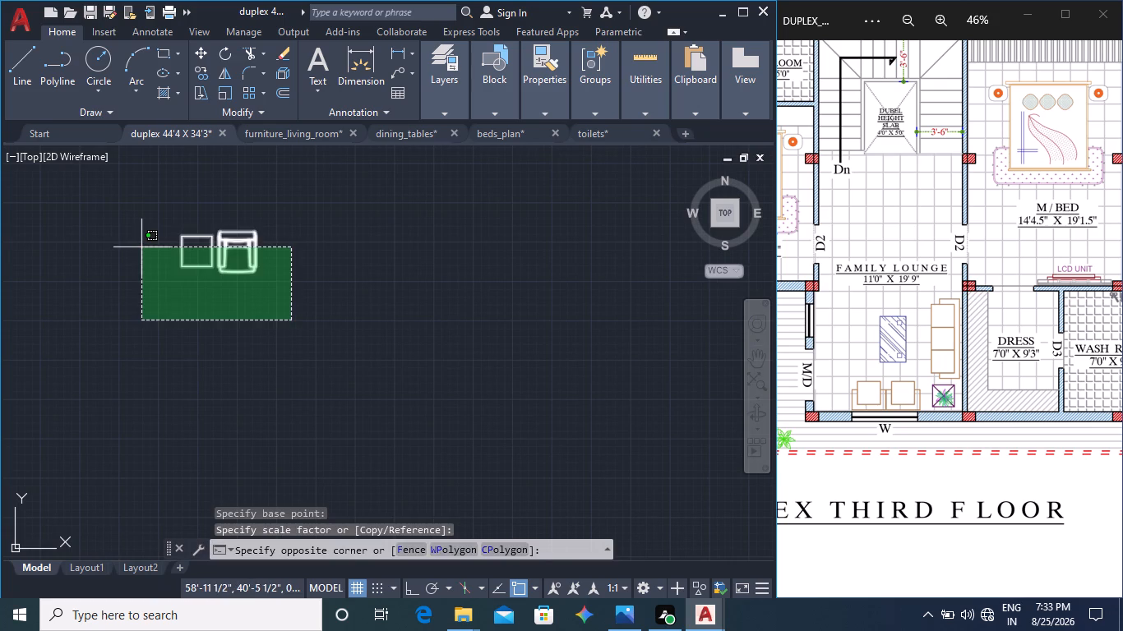
pyautogui.click(202, 71)
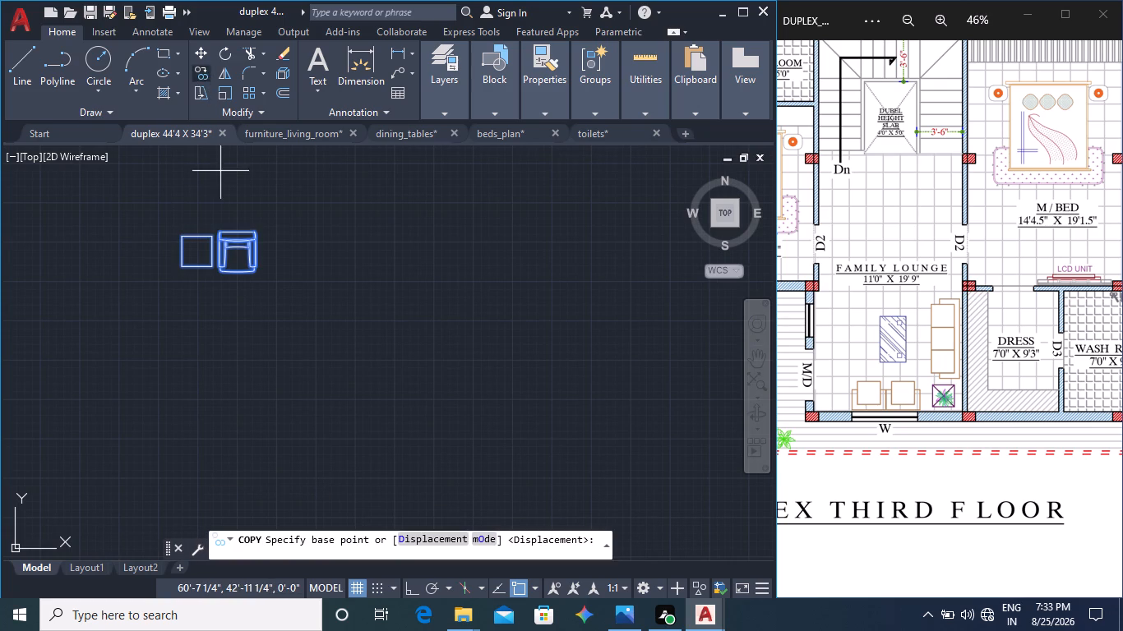
pyautogui.click(201, 48)
pyautogui.click(253, 258)
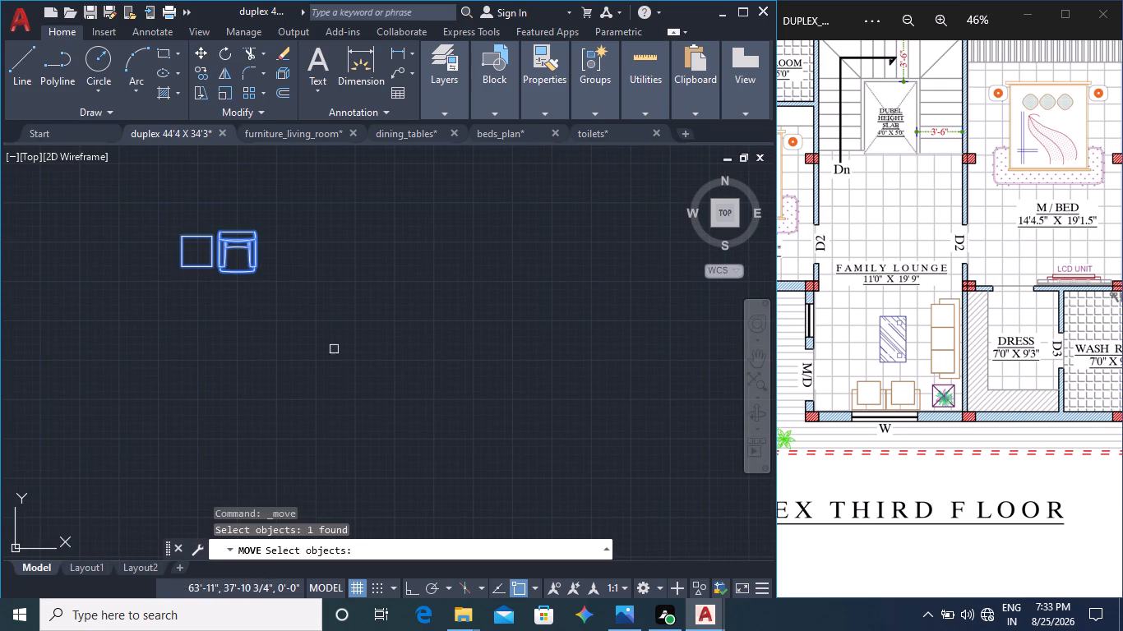
pyautogui.press('Return')
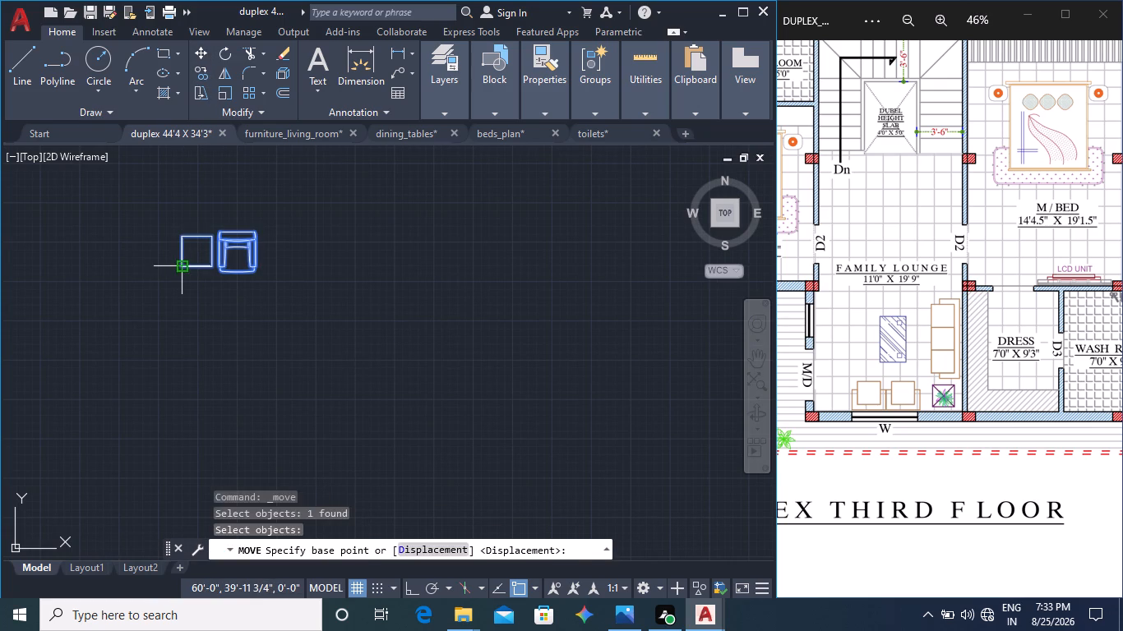
pyautogui.click(182, 265)
pyautogui.scroll(-3, 377, 385)
pyautogui.moveTo(404, 439); pyautogui.dragTo(366, 256, button='middle')
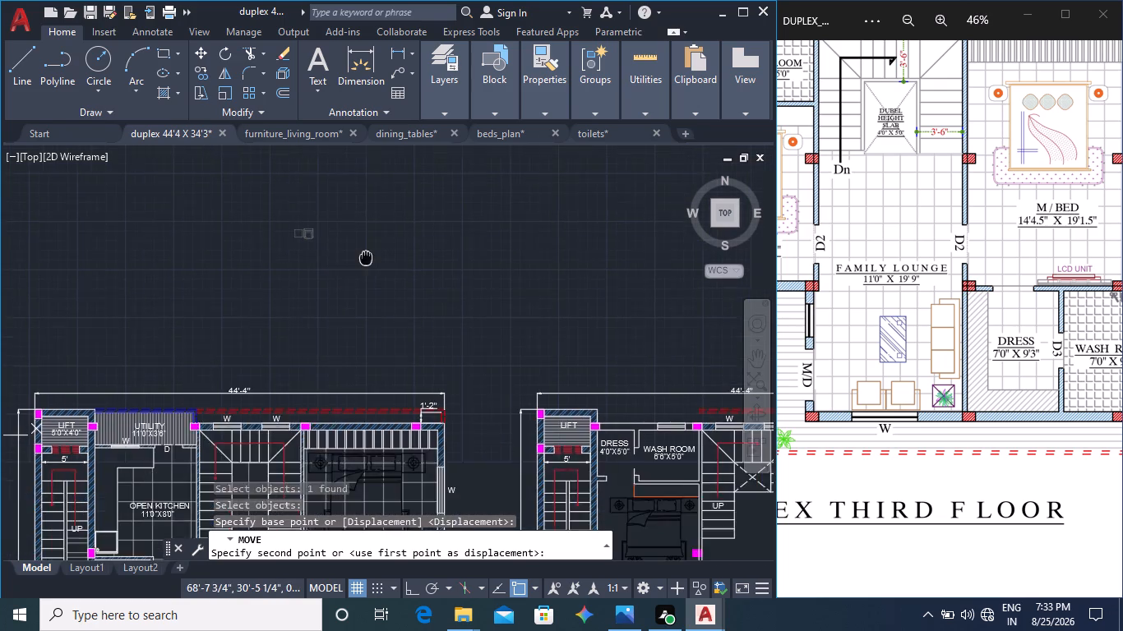
pyautogui.moveTo(529, 521); pyautogui.dragTo(388, 280, button='middle')
pyautogui.scroll(-1, 387, 279)
pyautogui.moveTo(488, 394); pyautogui.dragTo(451, 319, button='middle')
pyautogui.scroll(3, 472, 255)
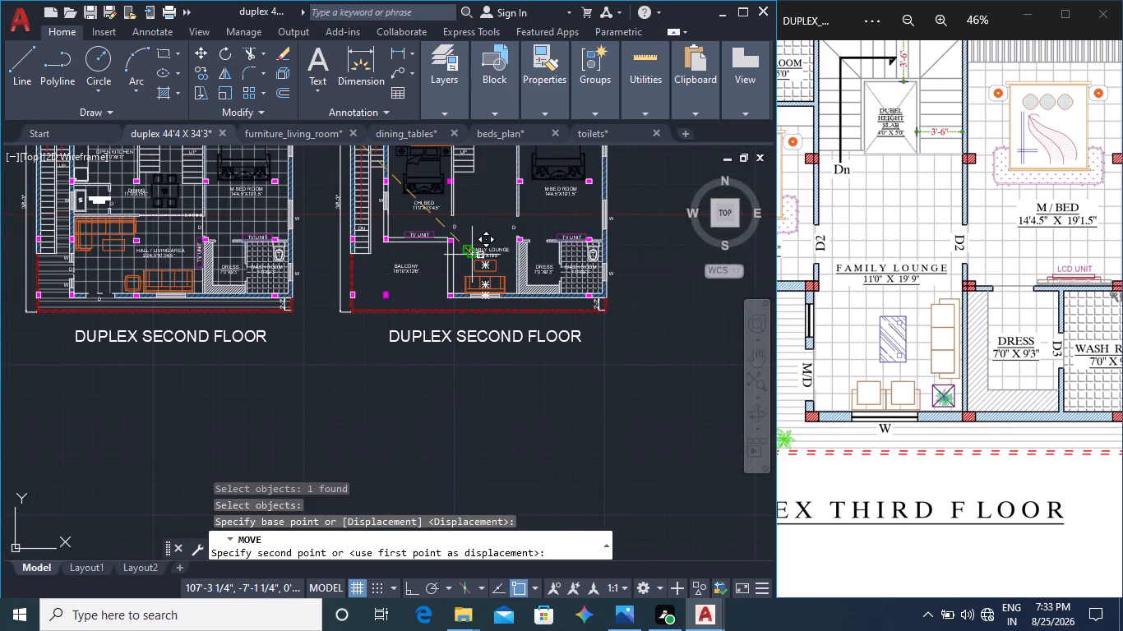
pyautogui.scroll(2, 476, 277)
pyautogui.moveTo(532, 335); pyautogui.dragTo(303, 350, button='middle')
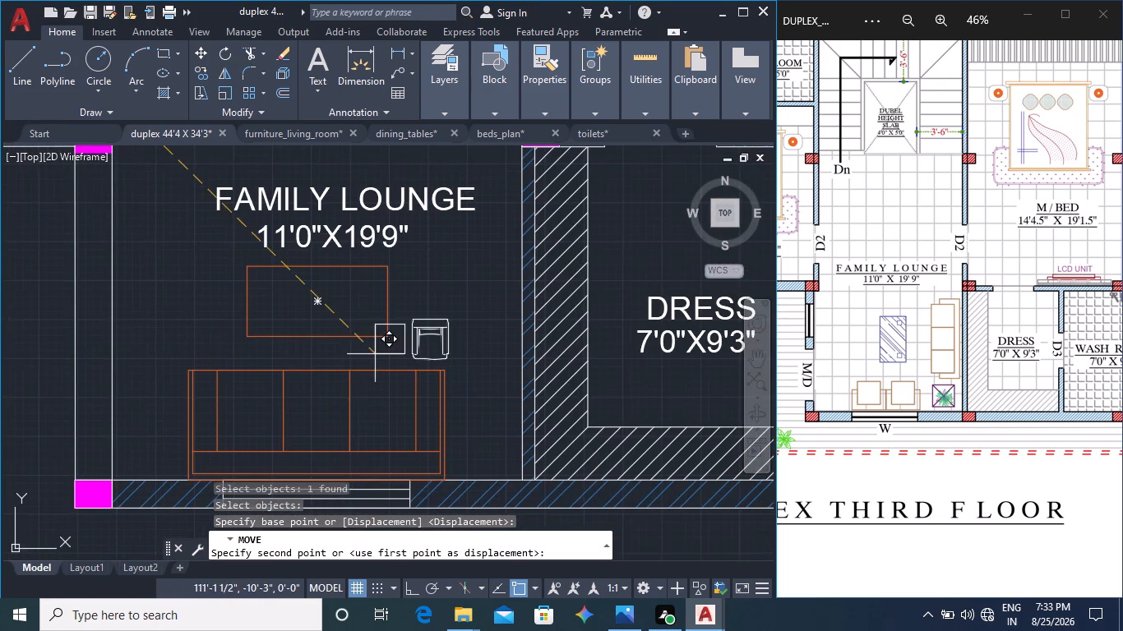
pyautogui.moveTo(427, 315); pyautogui.dragTo(345, 318, button='middle')
pyautogui.click(337, 296)
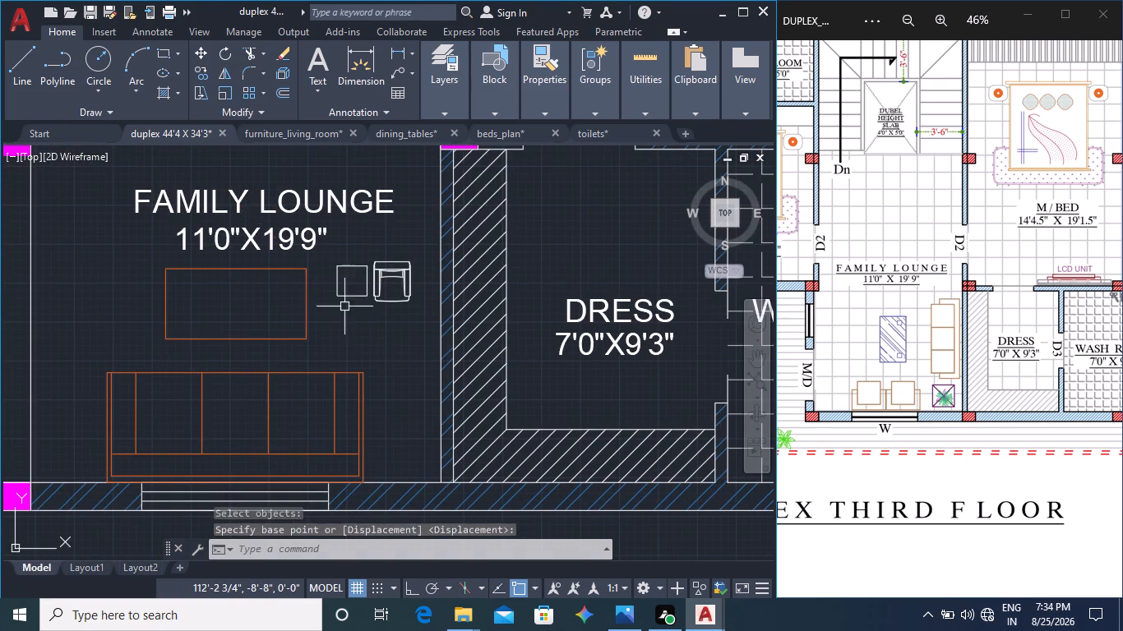
pyautogui.press('Escape')
pyautogui.click(323, 251)
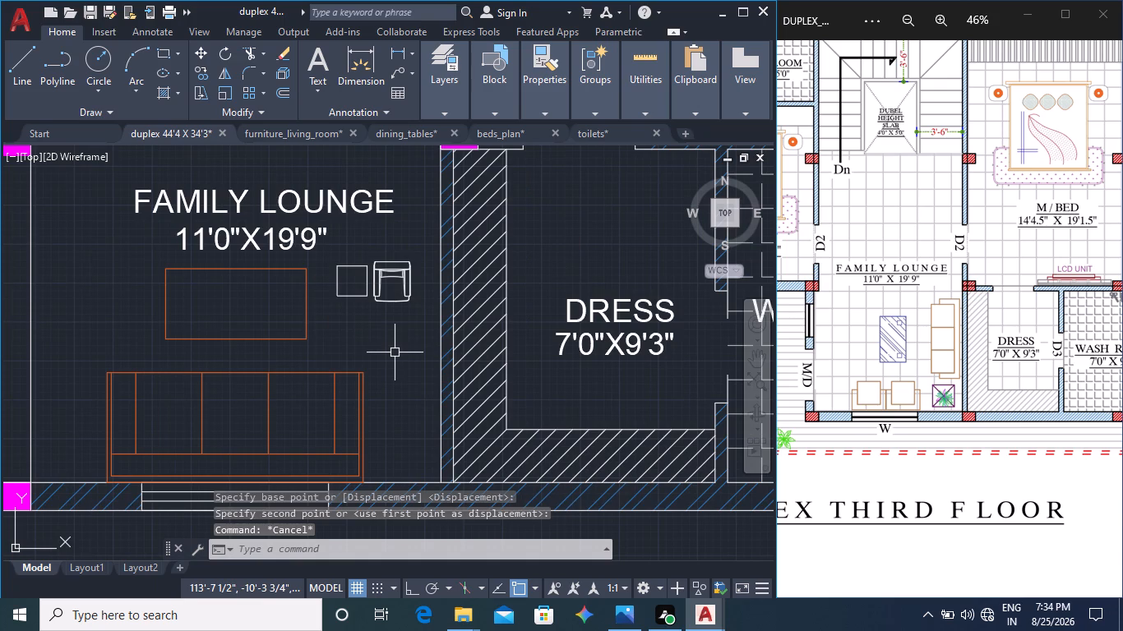
# Rotate the armchair and side table block 90 degrees clockwise about the square table's lower-right corner, with Ortho on.
pyautogui.click(414, 335)
pyautogui.rightClick(383, 281)
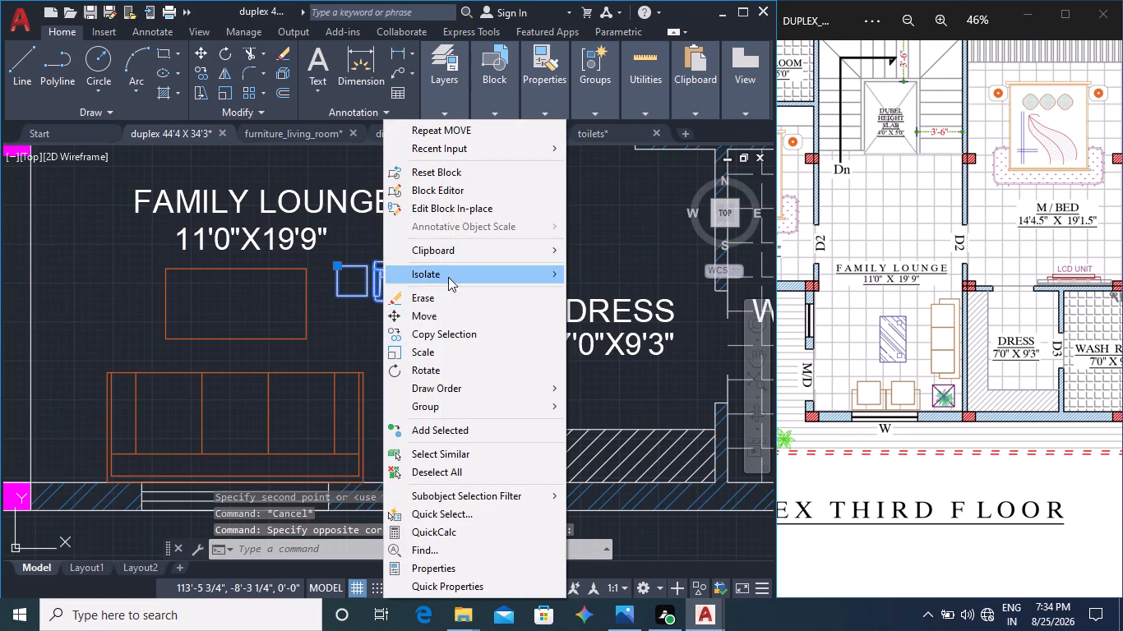
pyautogui.click(427, 315)
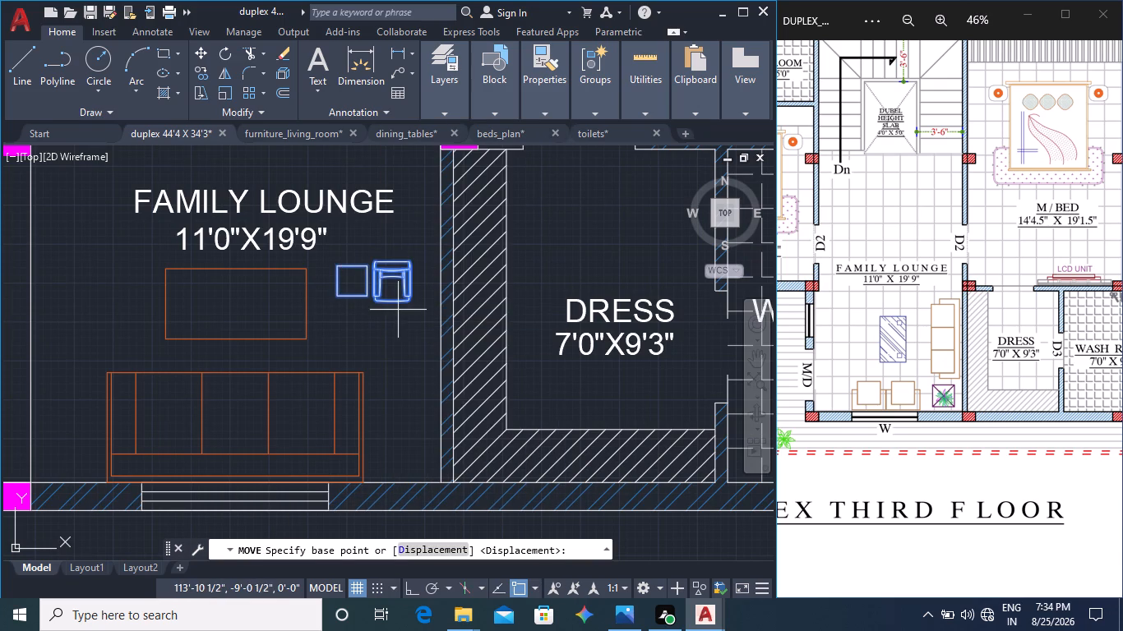
pyautogui.click(229, 48)
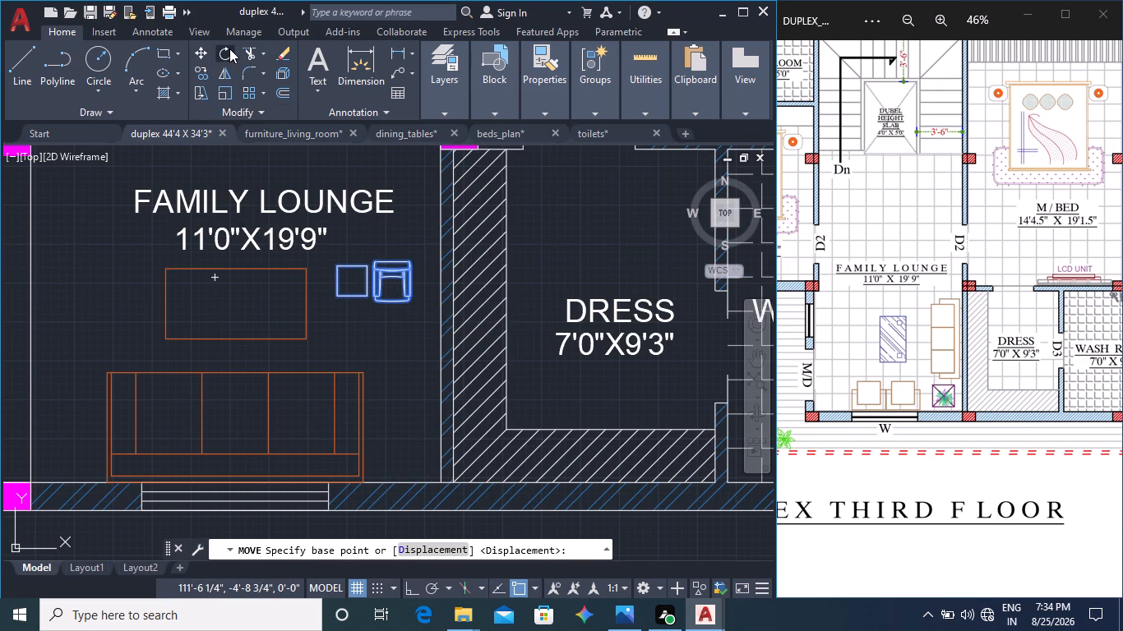
pyautogui.click(381, 292)
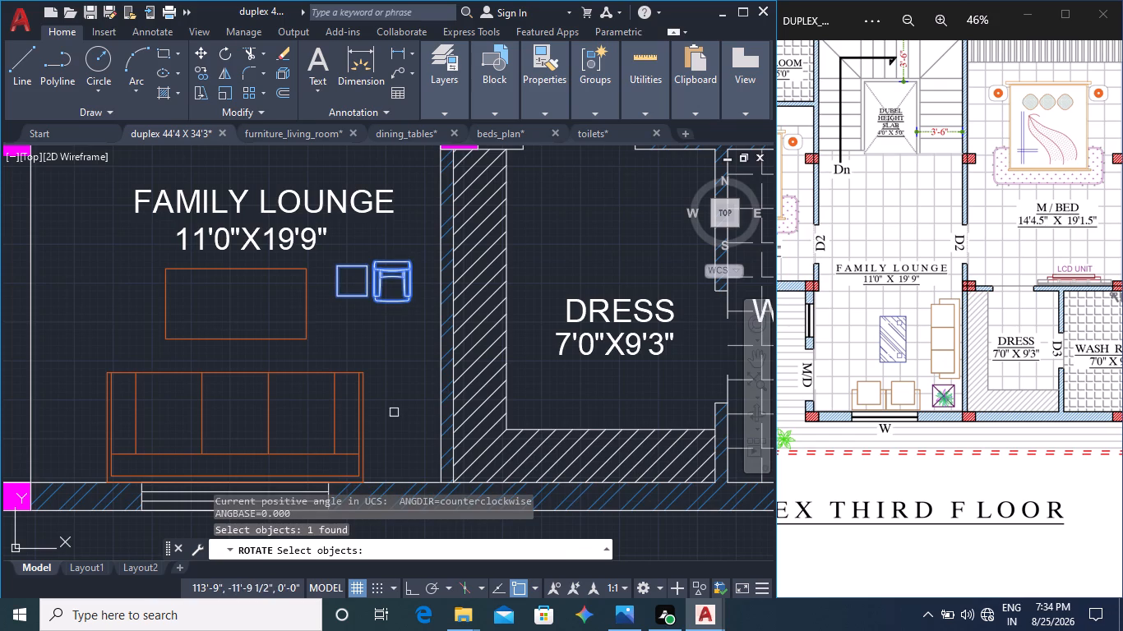
pyautogui.press('Return')
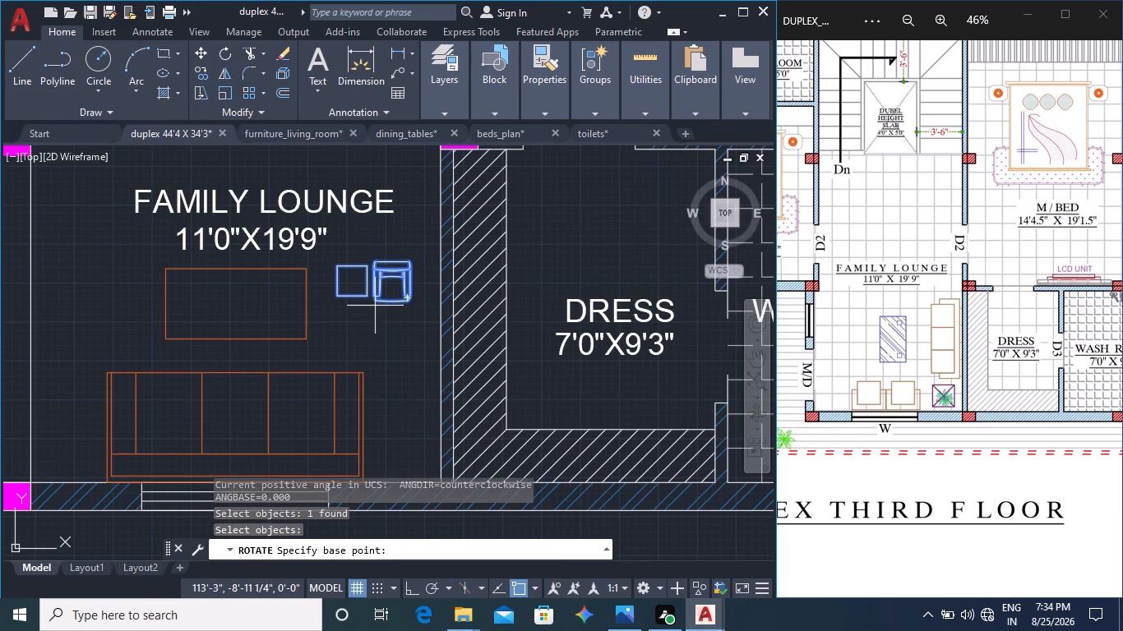
pyautogui.click(366, 294)
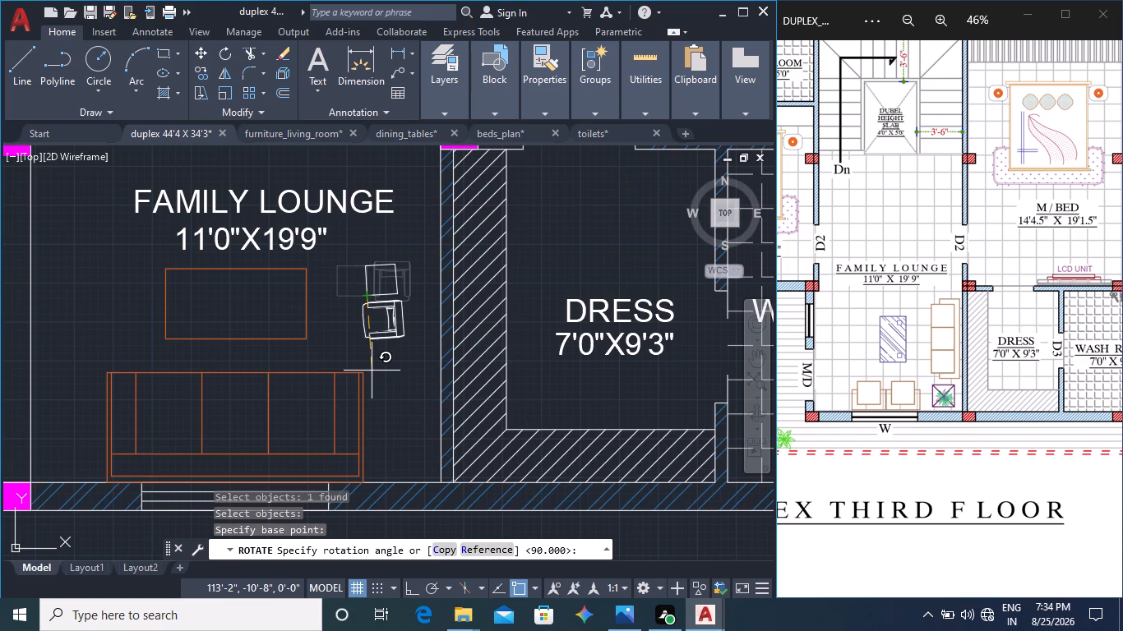
pyautogui.press('F8')
pyautogui.click(372, 372)
# Scale the rotated armchair and side table block up freehand to about twice its size, from the armchair's lower-left corner.
pyautogui.click(405, 364)
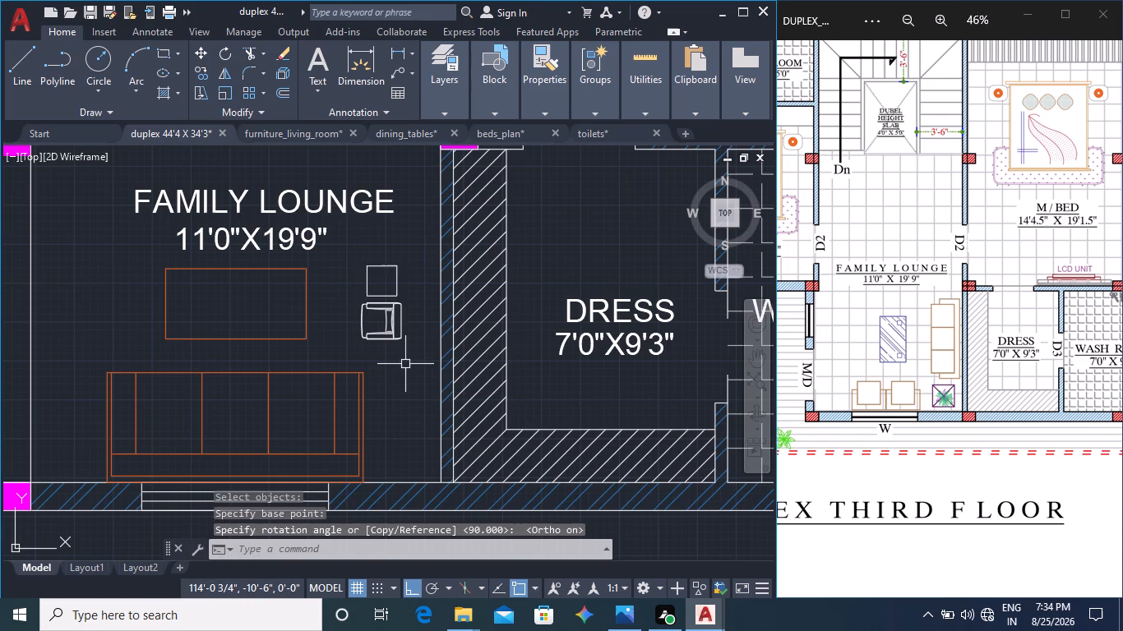
pyautogui.click(324, 250)
pyautogui.rightClick(364, 305)
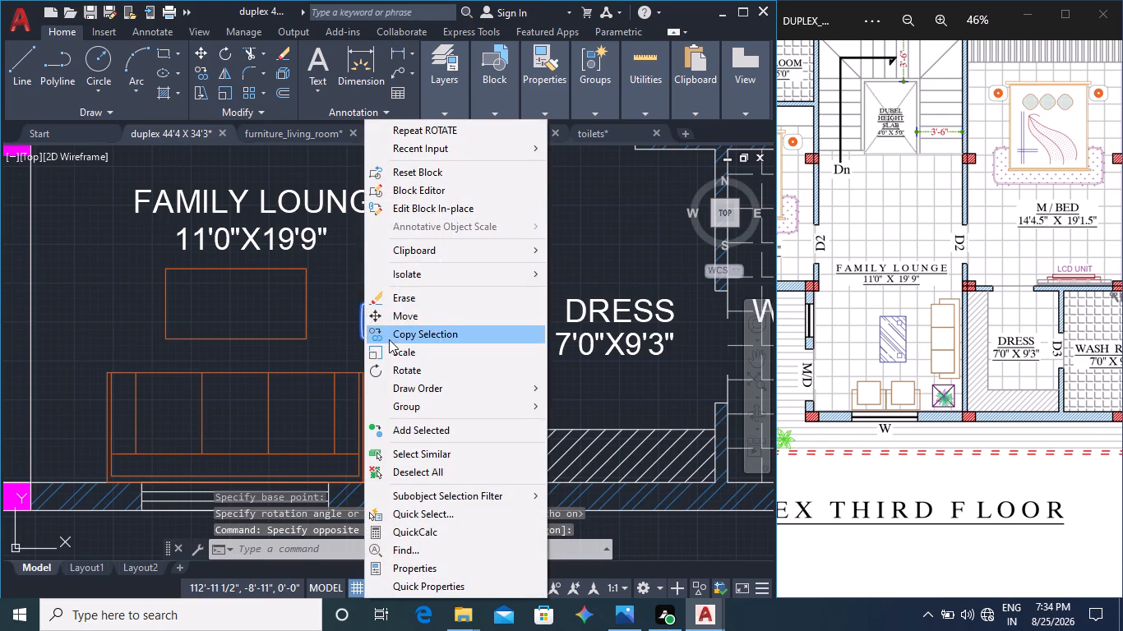
pyautogui.click(409, 352)
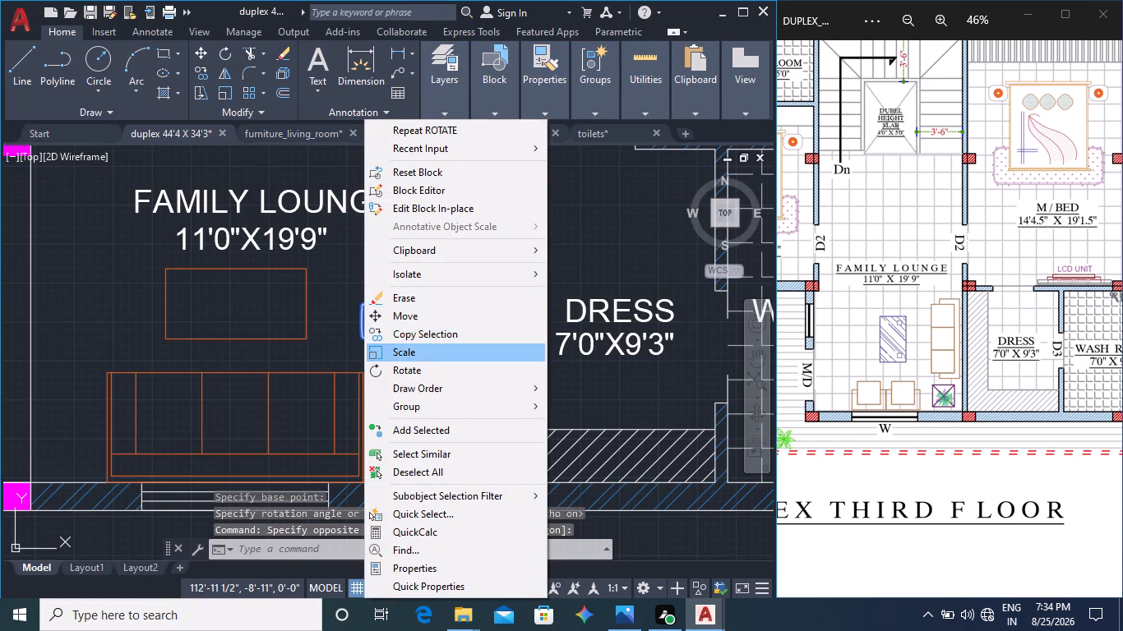
pyautogui.click(363, 339)
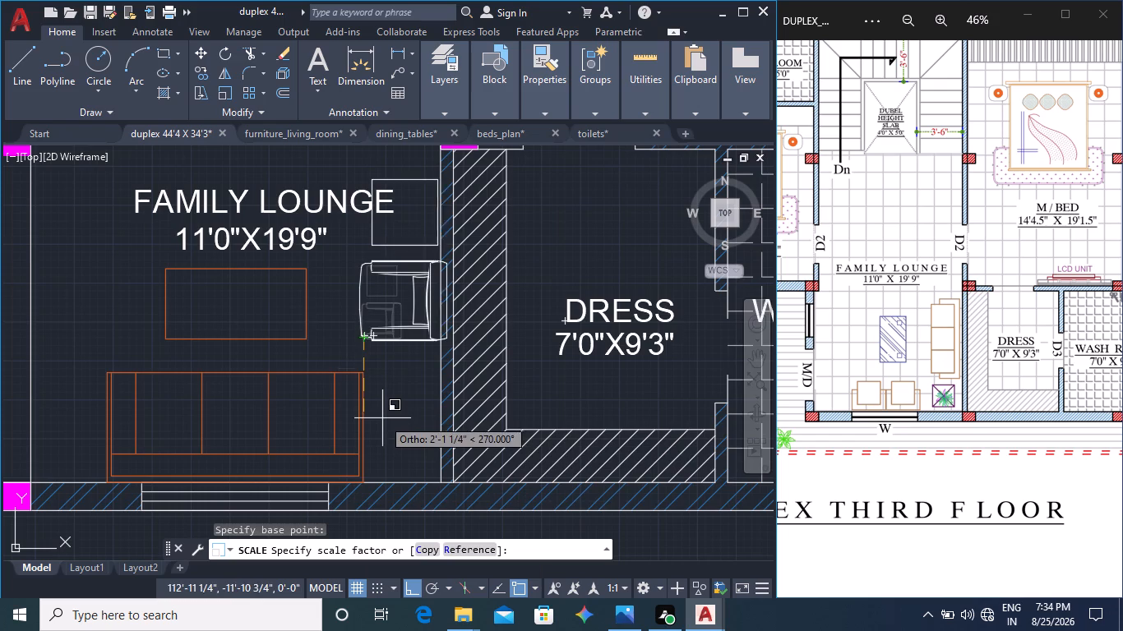
pyautogui.click(376, 412)
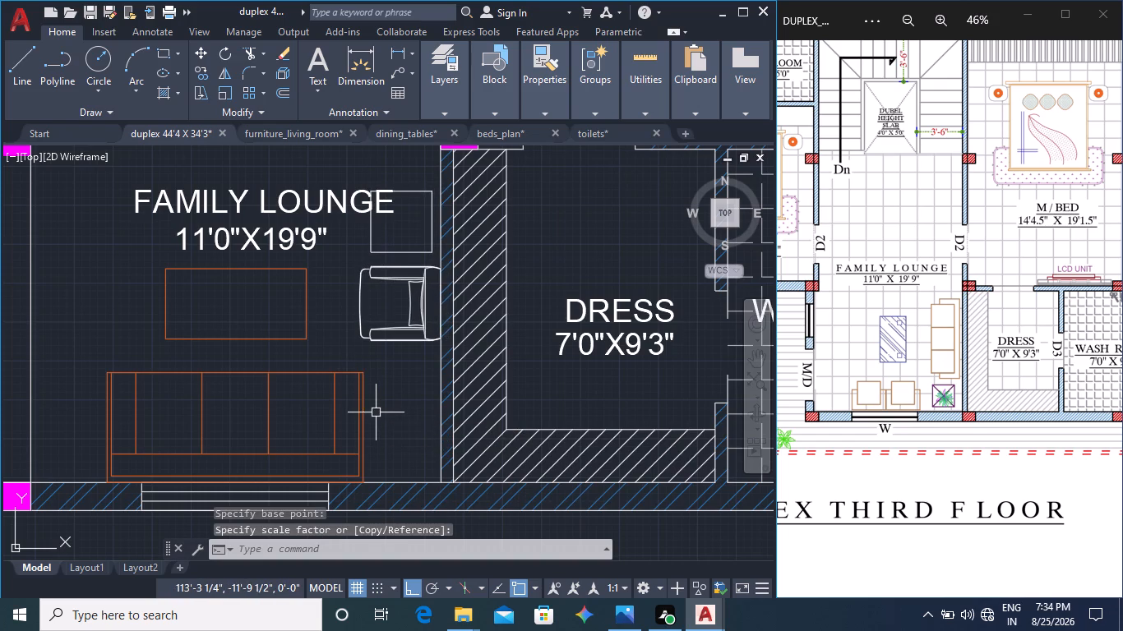
# Shift the armchair and side table block straight down by about 1 3/4 inches.
pyautogui.click(398, 252)
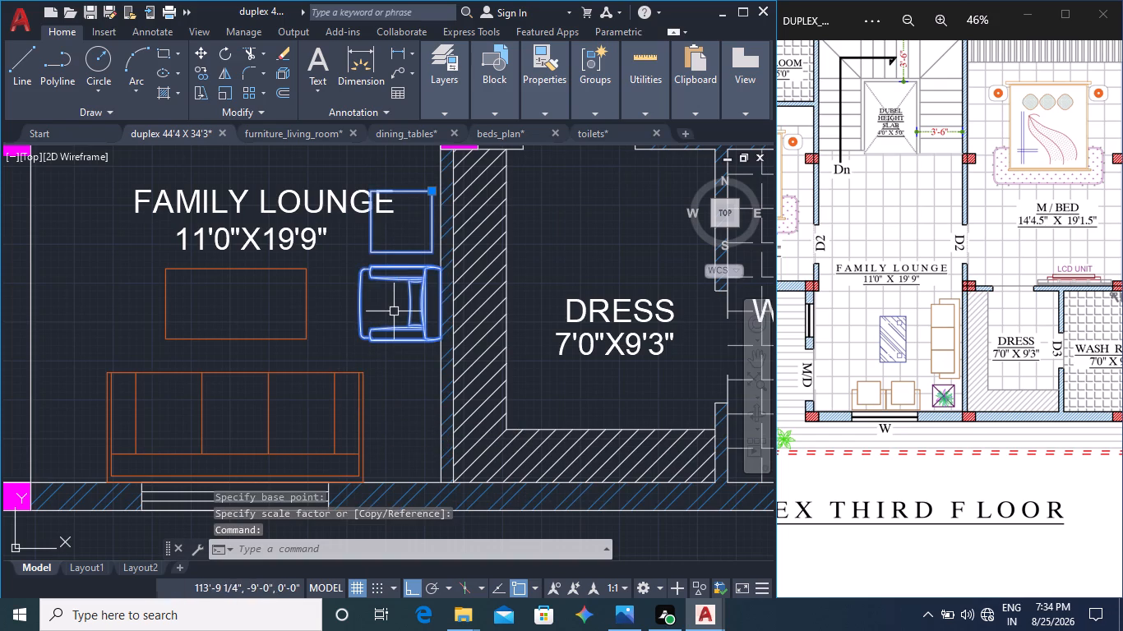
pyautogui.click(432, 191)
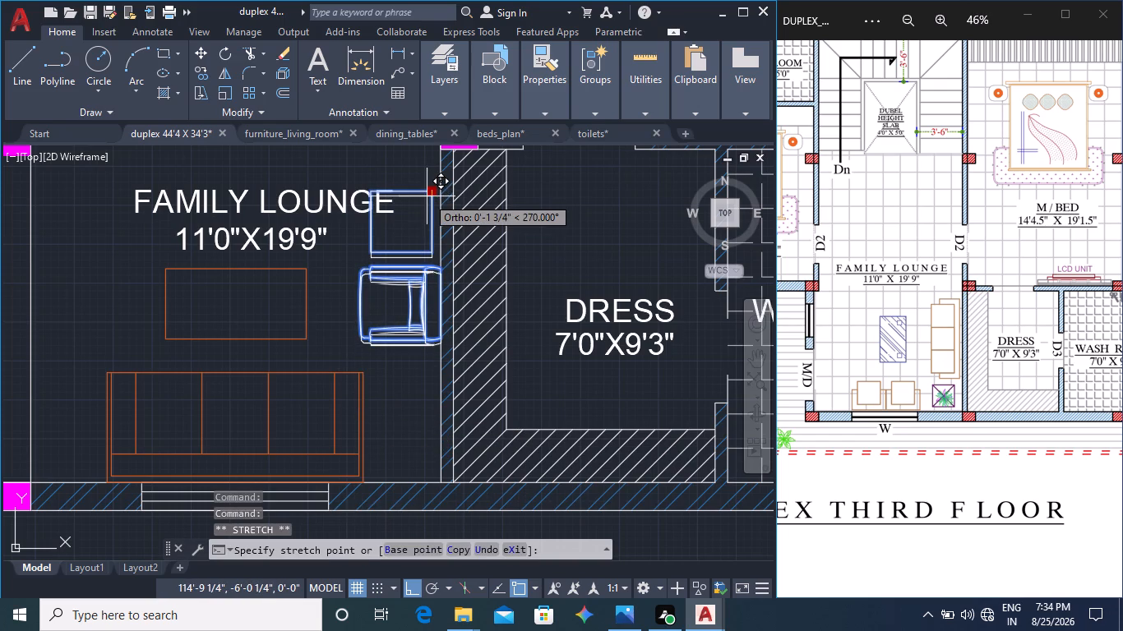
pyautogui.click(427, 196)
# Shift the FAMILY LOUNGE and 11'0"X19'9" labels horizontally away from the square side table, centring them over the coffee table.
pyautogui.click(321, 205)
pyautogui.click(281, 234)
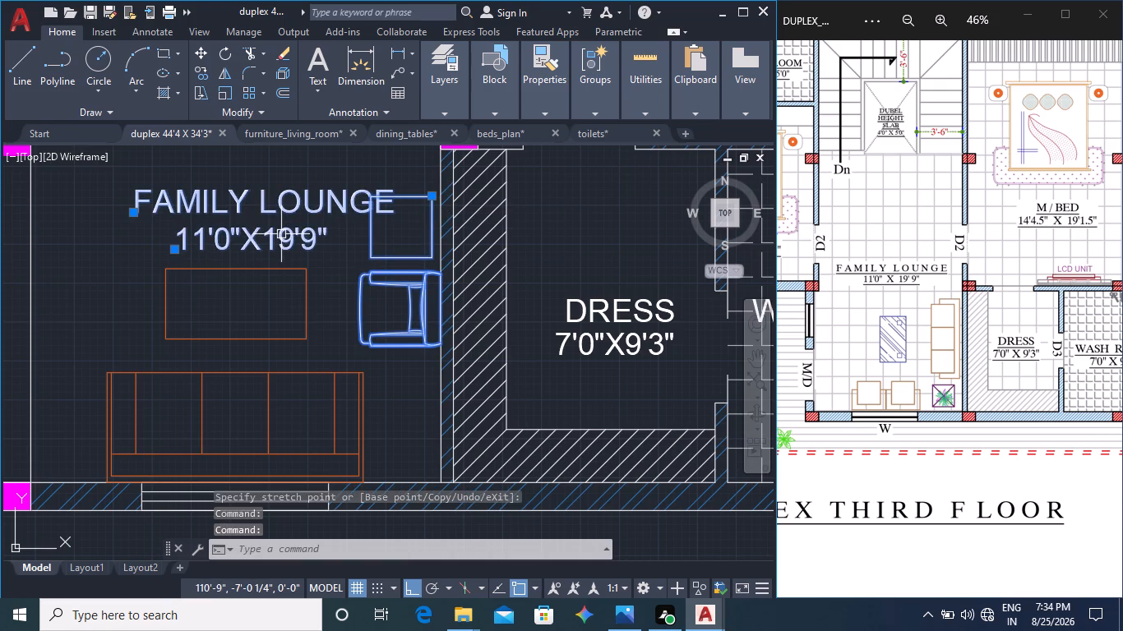
pyautogui.click(133, 211)
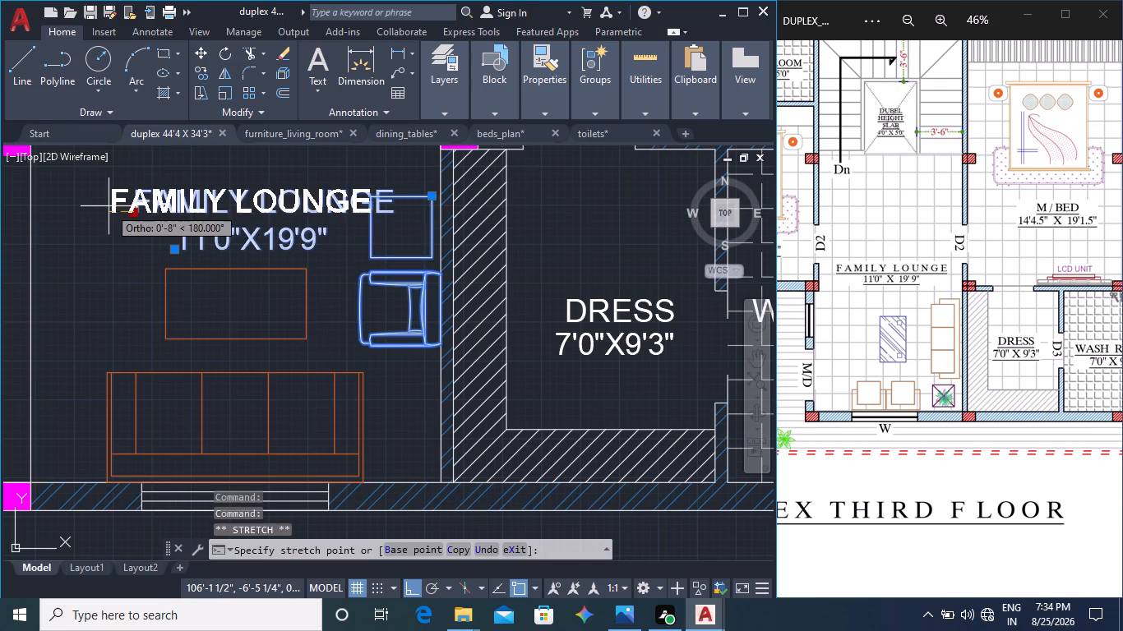
pyautogui.click(93, 214)
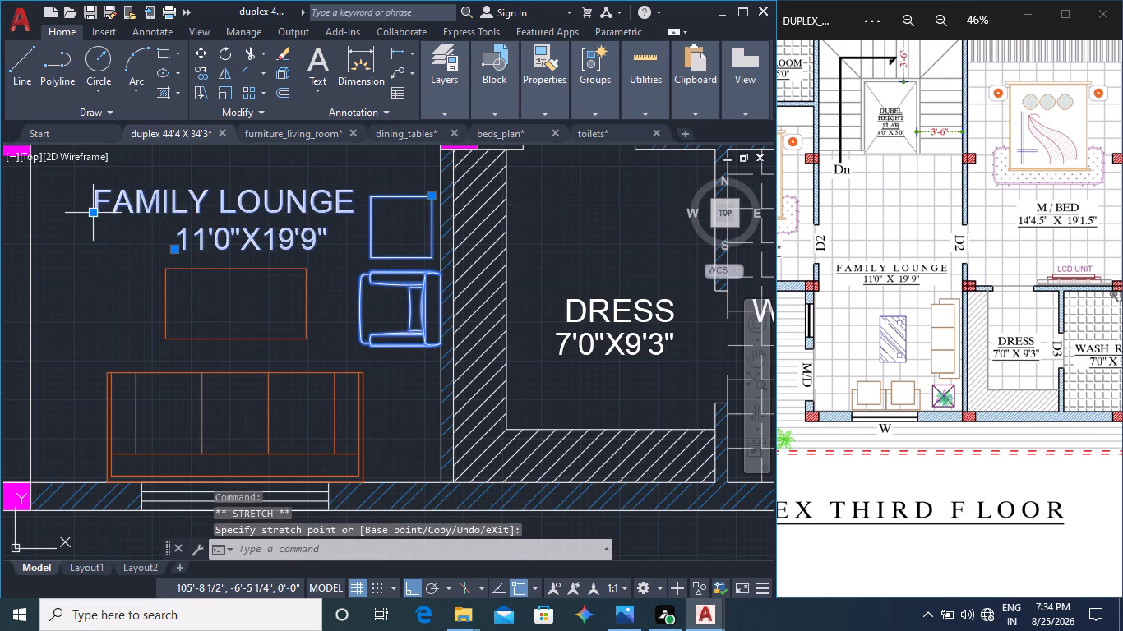
pyautogui.click(175, 248)
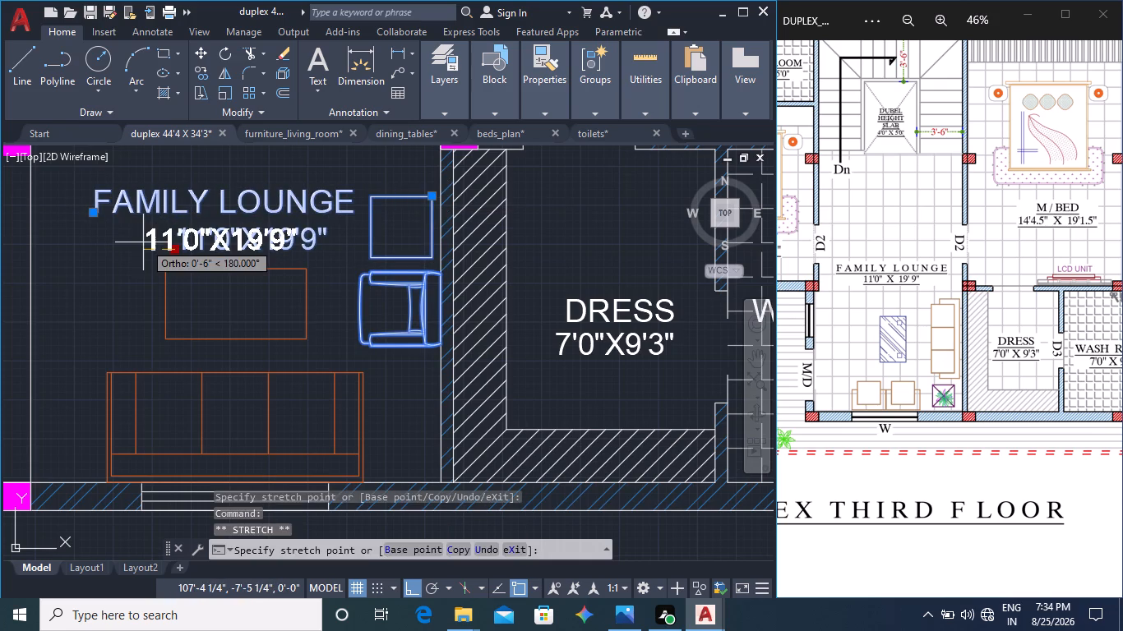
pyautogui.click(129, 241)
pyautogui.press('Escape')
pyautogui.press('Escape')
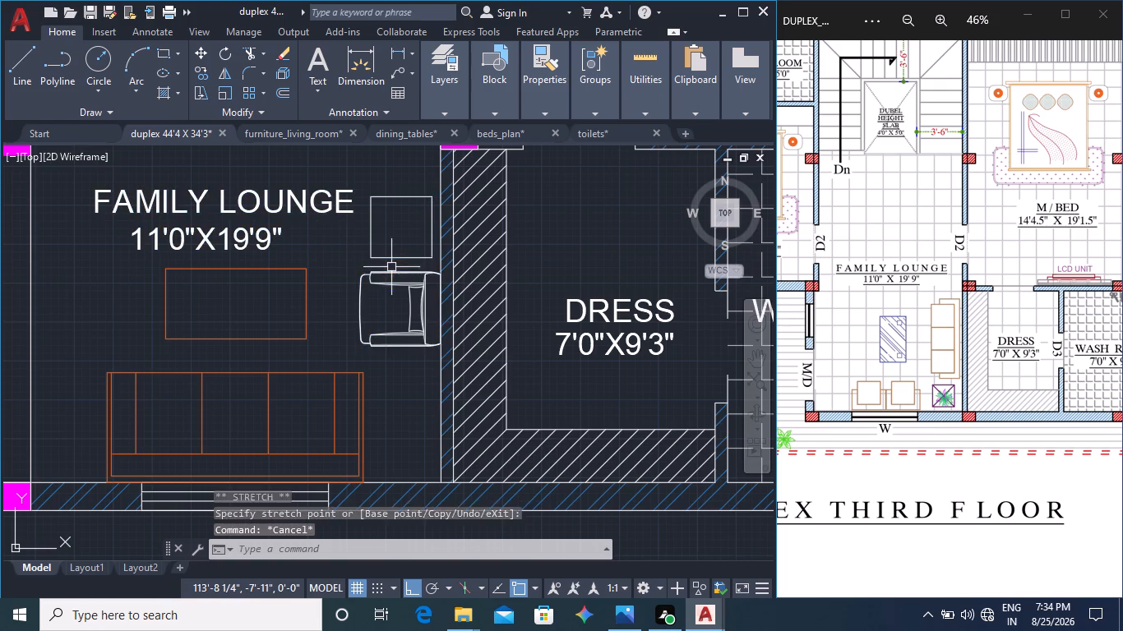
# Explode the armchair and side table block in the FAMILY LOUNGE.
pyautogui.scroll(-1, 379, 323)
pyautogui.moveTo(376, 347); pyautogui.dragTo(474, 345, button='middle')
pyautogui.scroll(1, 474, 324)
pyautogui.doubleClick(510, 281)
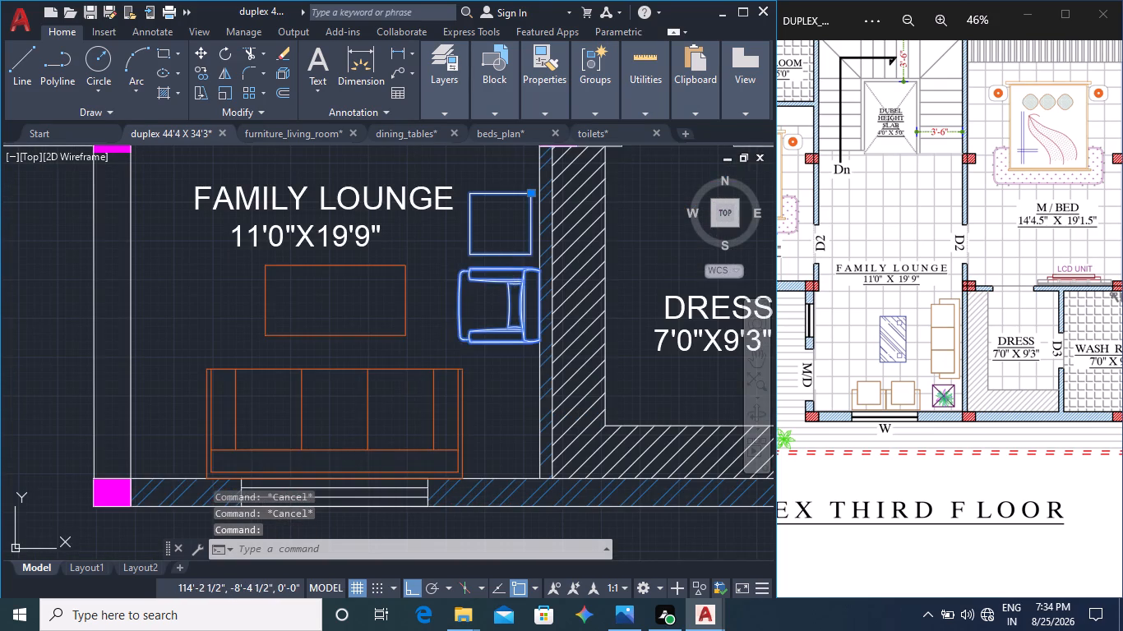
pyautogui.press('Escape')
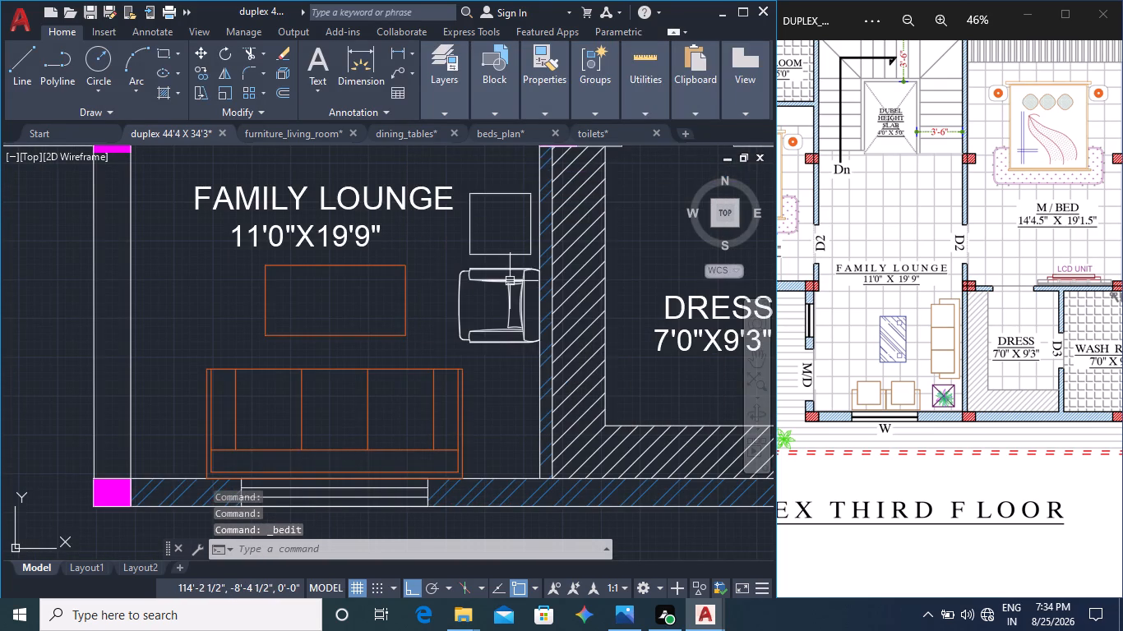
pyautogui.click(510, 281)
pyautogui.press('x')
pyautogui.press('Return')
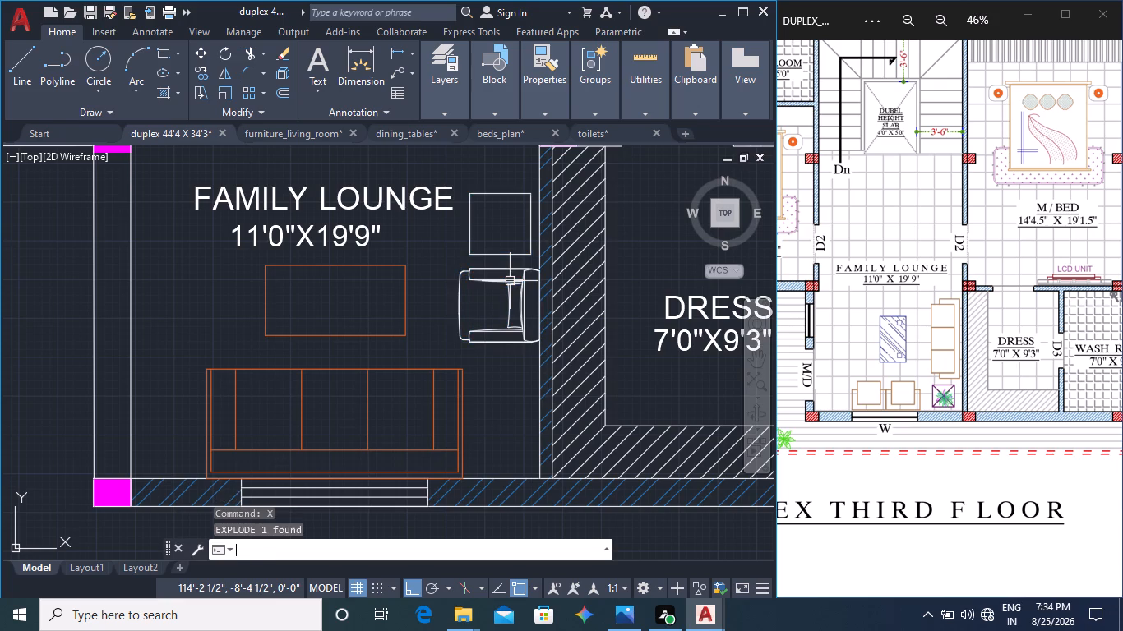
# Change the colour of all the exploded armchair and square side table lines to the same orange as the sofa.
pyautogui.click(495, 272)
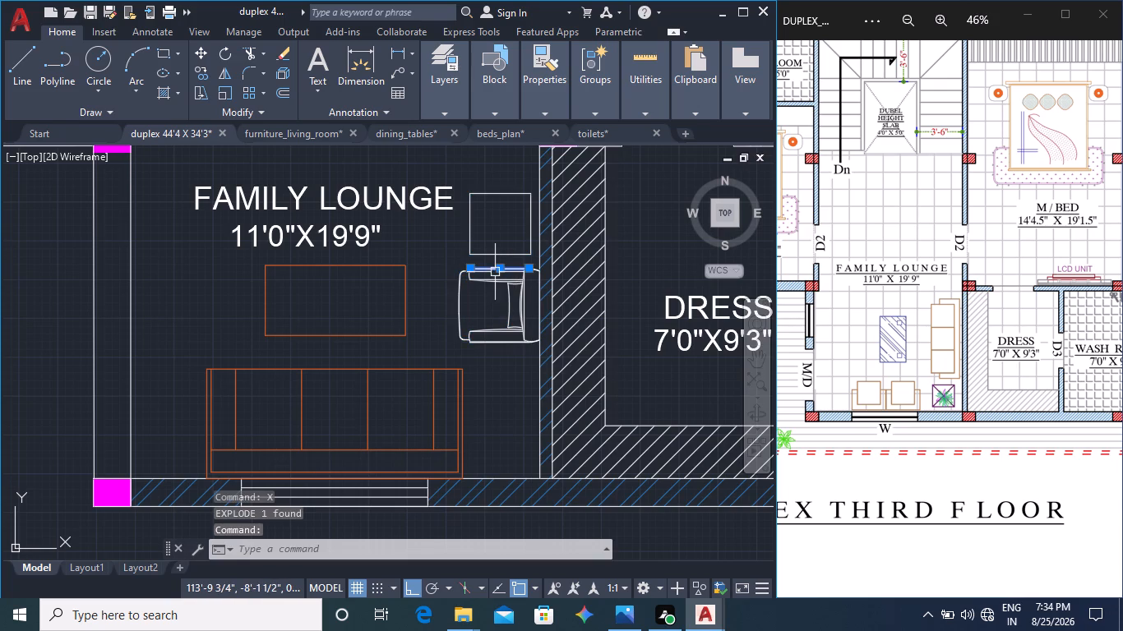
pyautogui.click(464, 173)
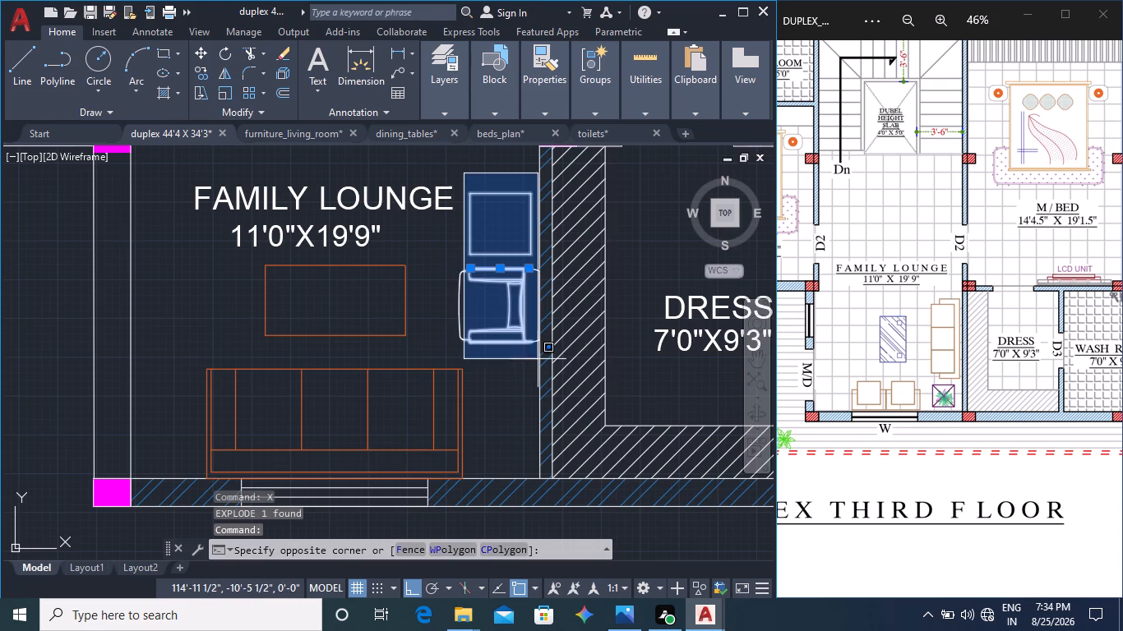
pyautogui.press('Escape')
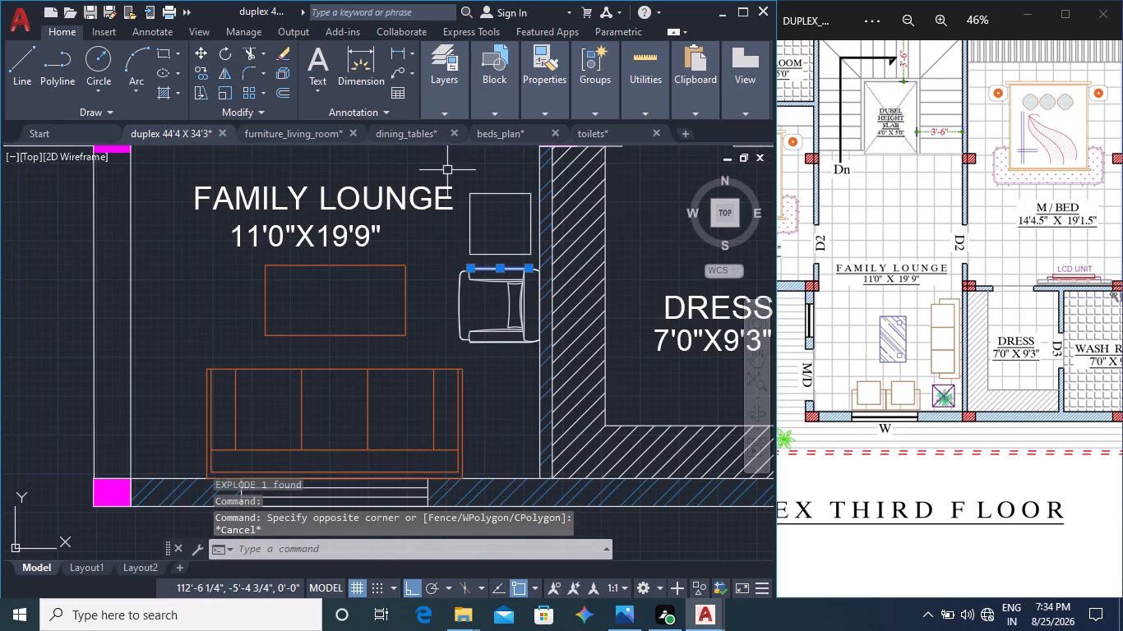
pyautogui.click(447, 170)
pyautogui.click(557, 354)
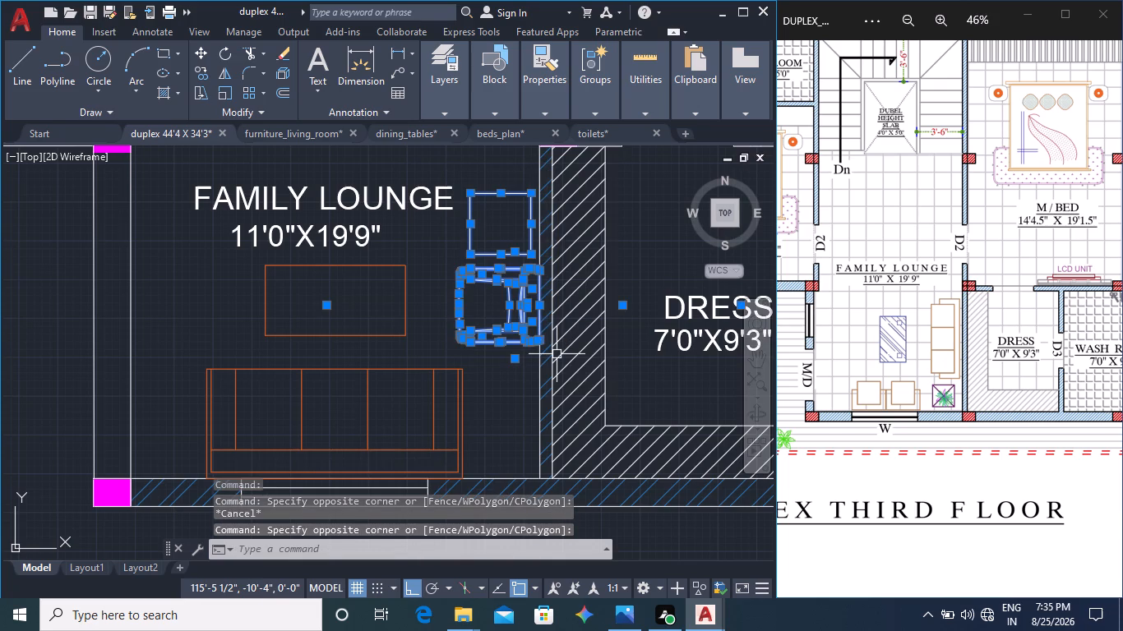
pyautogui.click(546, 79)
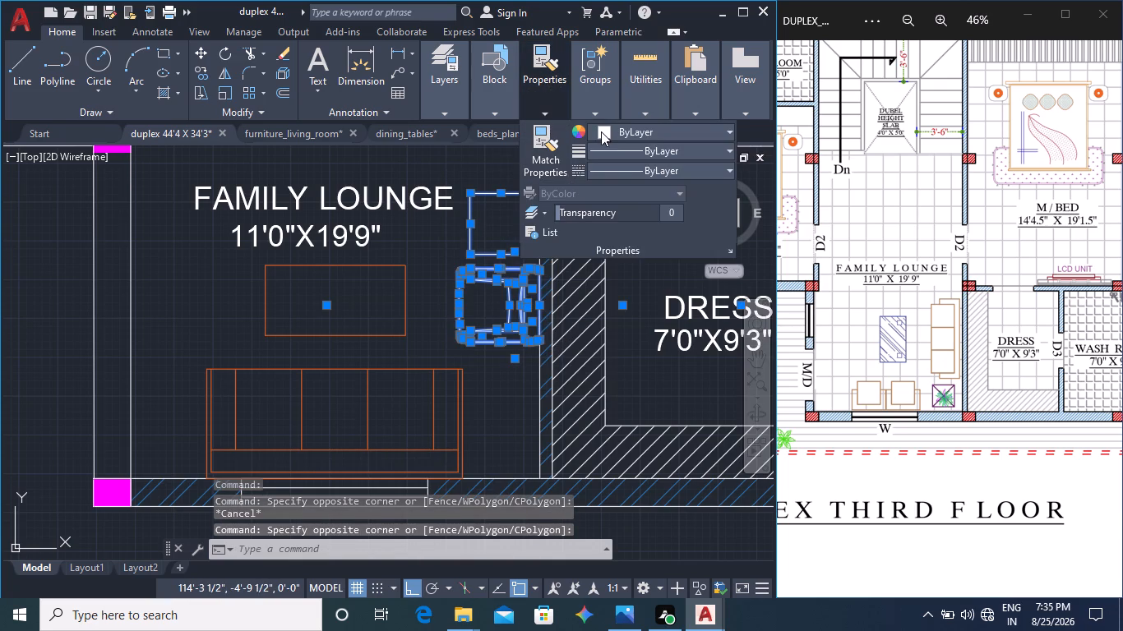
pyautogui.click(601, 131)
pyautogui.click(633, 215)
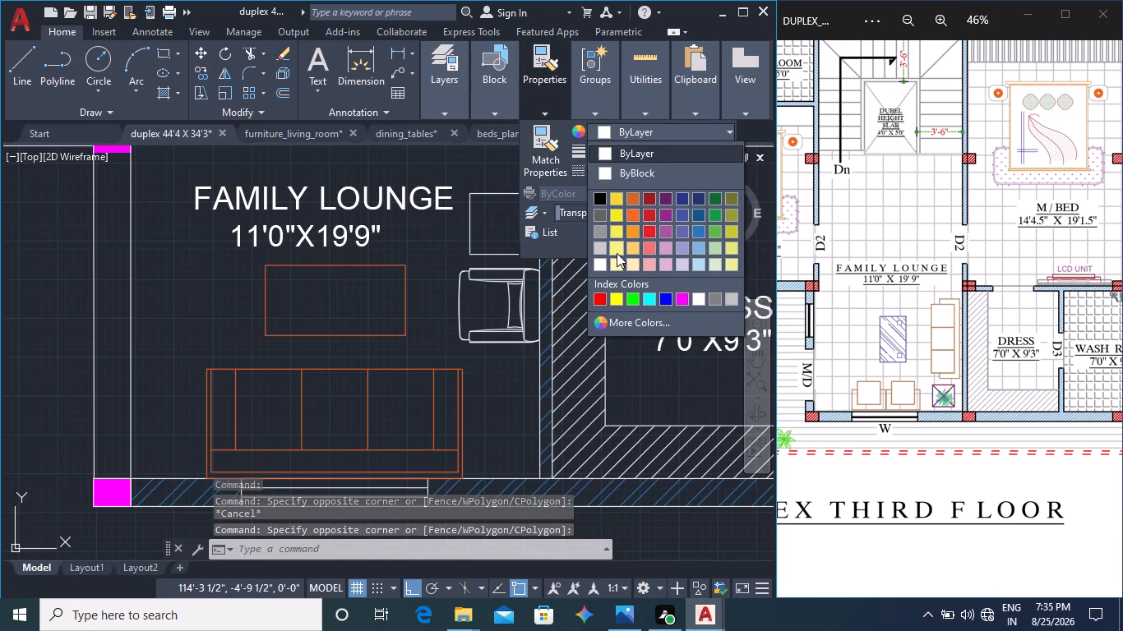
pyautogui.press('Escape')
pyautogui.press('Escape')
pyautogui.press('Escape')
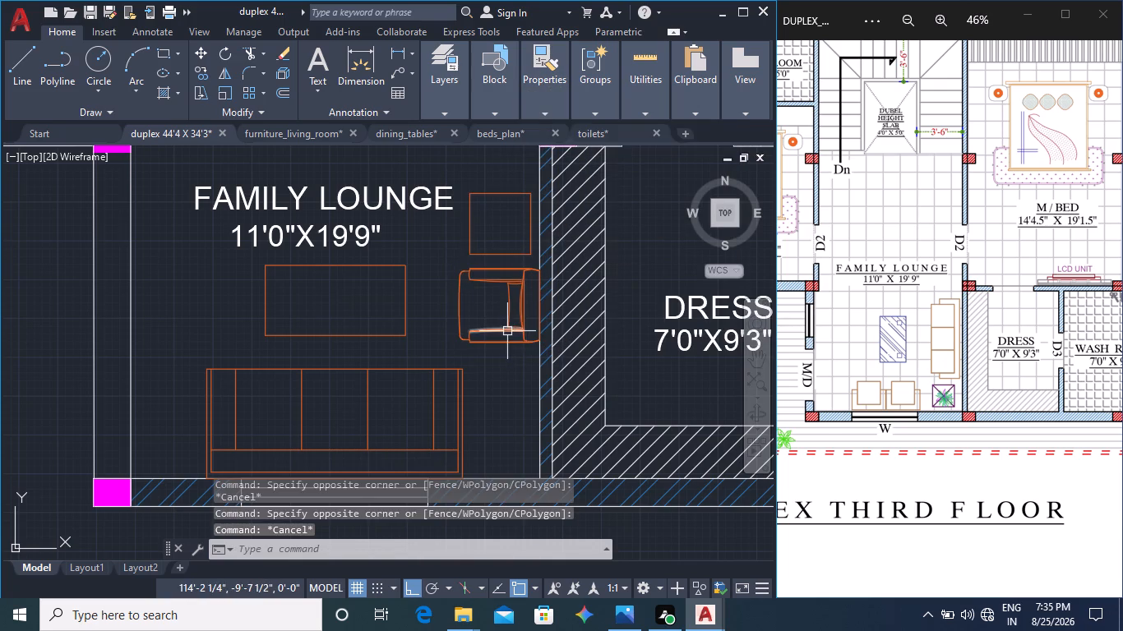
# Copy the W label beside the neighbouring floor plan's wash room window to just below the FAMILY LOUNGE window on the second-floor plan.
pyautogui.moveTo(506, 384); pyautogui.dragTo(515, 337, button='middle')
pyautogui.scroll(-1, 516, 339)
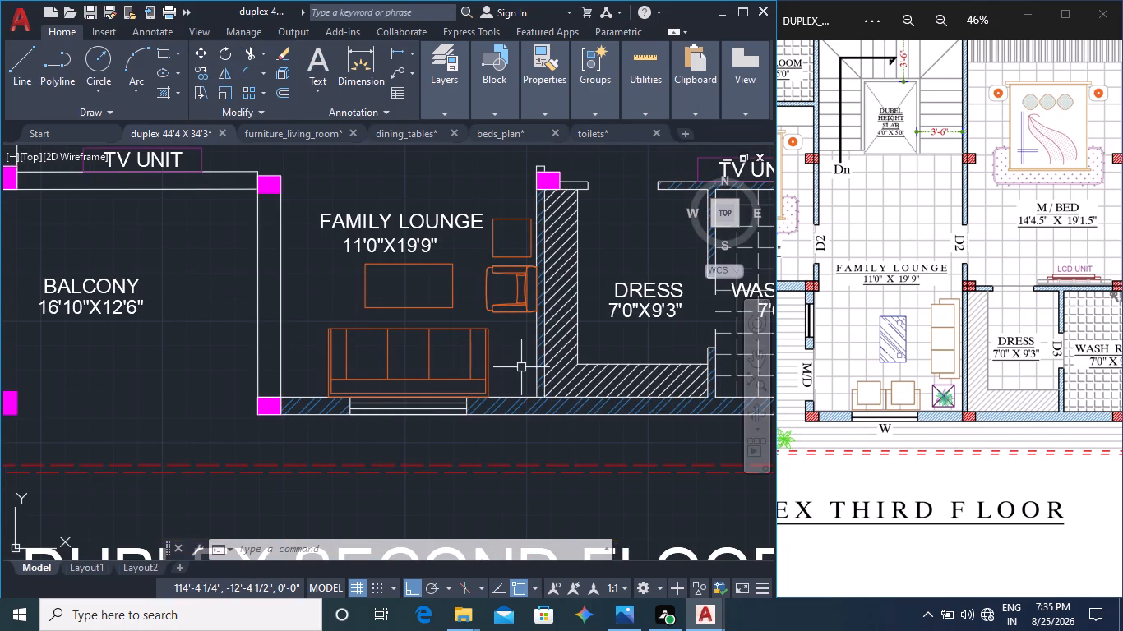
pyautogui.moveTo(494, 425); pyautogui.dragTo(542, 350, button='middle')
pyautogui.scroll(-1, 540, 361)
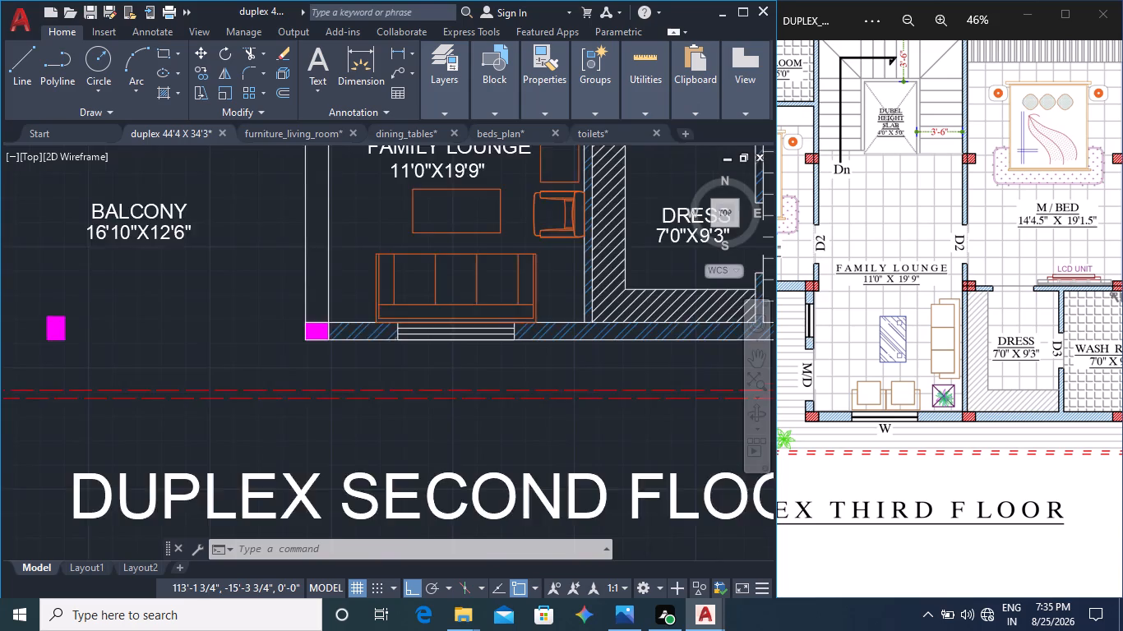
pyautogui.moveTo(339, 328); pyautogui.dragTo(545, 333, button='middle')
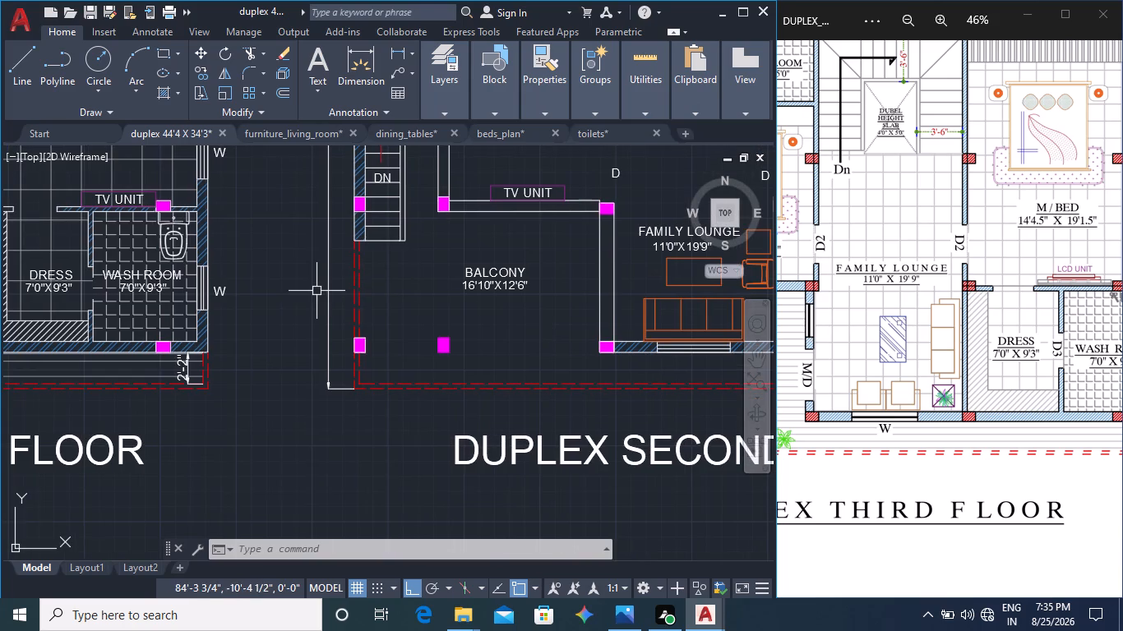
pyautogui.click(226, 287)
pyautogui.scroll(2, 239, 308)
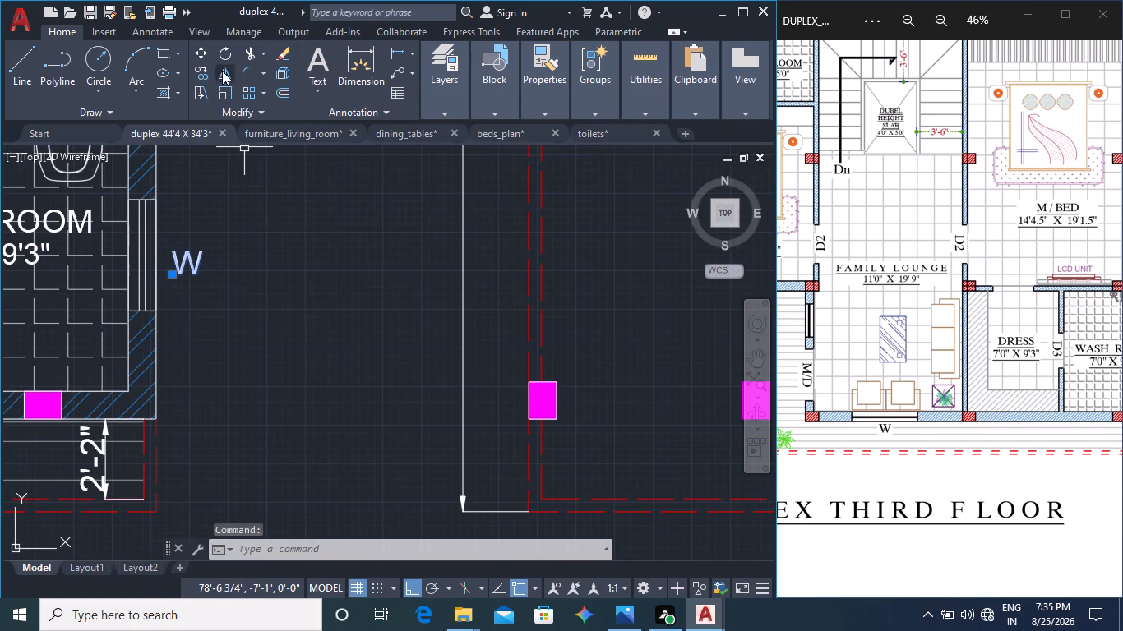
pyautogui.click(206, 71)
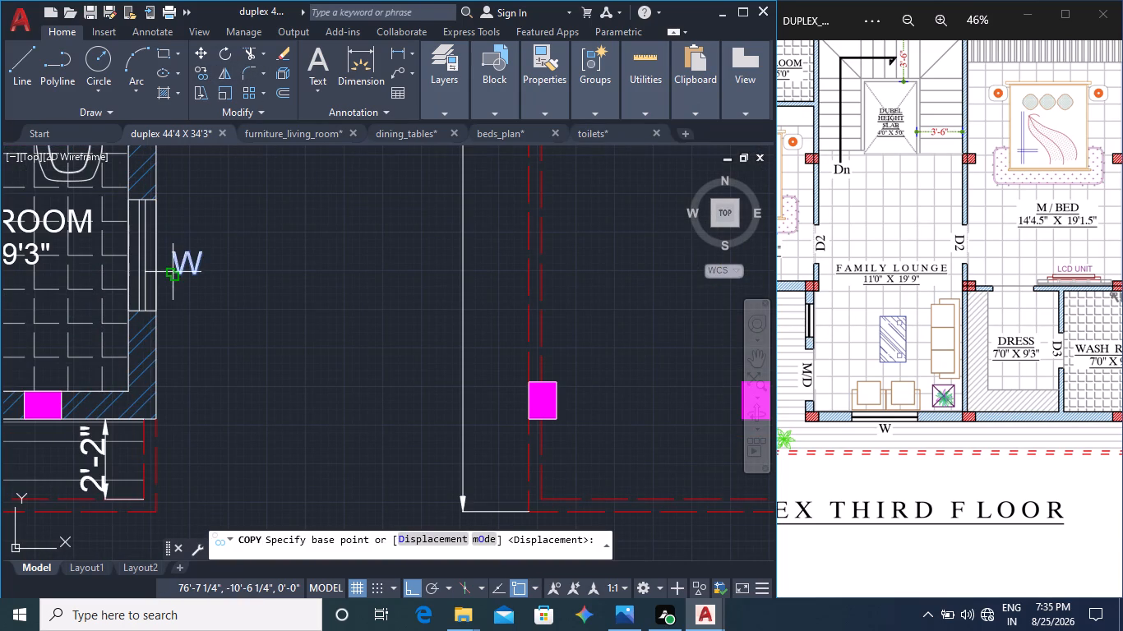
pyautogui.click(173, 274)
pyautogui.scroll(-2, 315, 290)
pyautogui.moveTo(476, 358); pyautogui.dragTo(147, 295, button='middle')
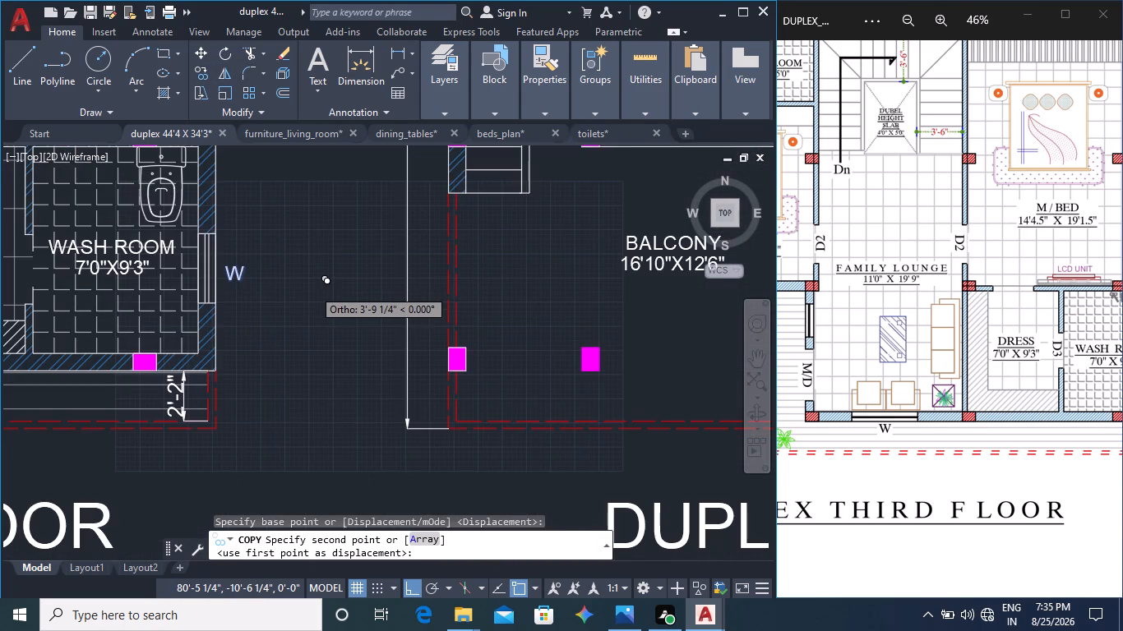
pyautogui.press('F8')
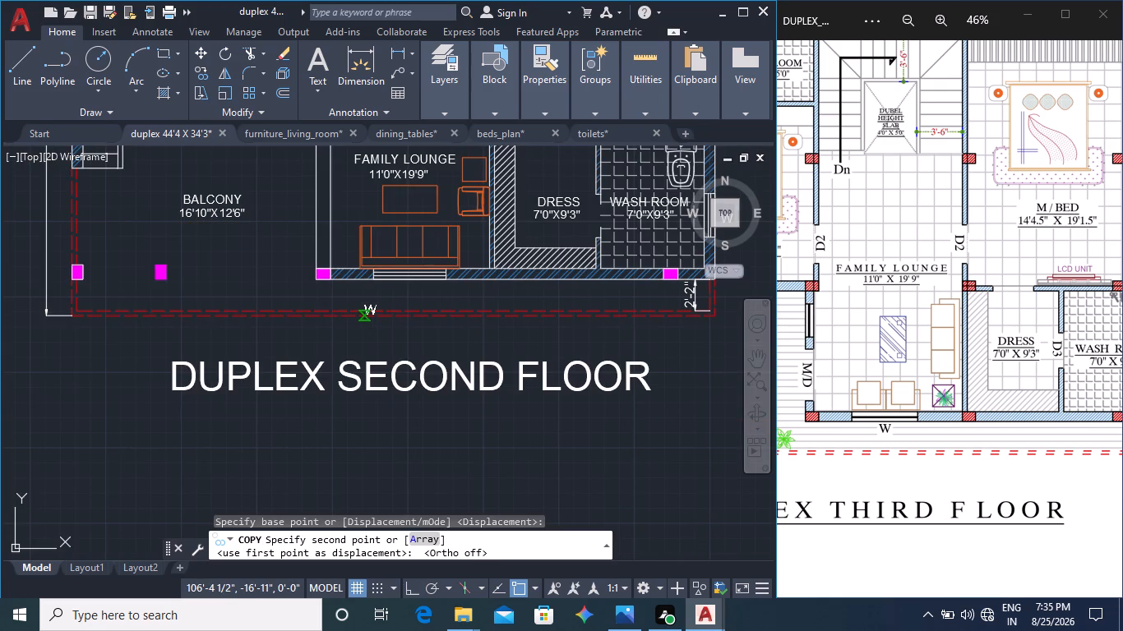
pyautogui.scroll(2, 422, 302)
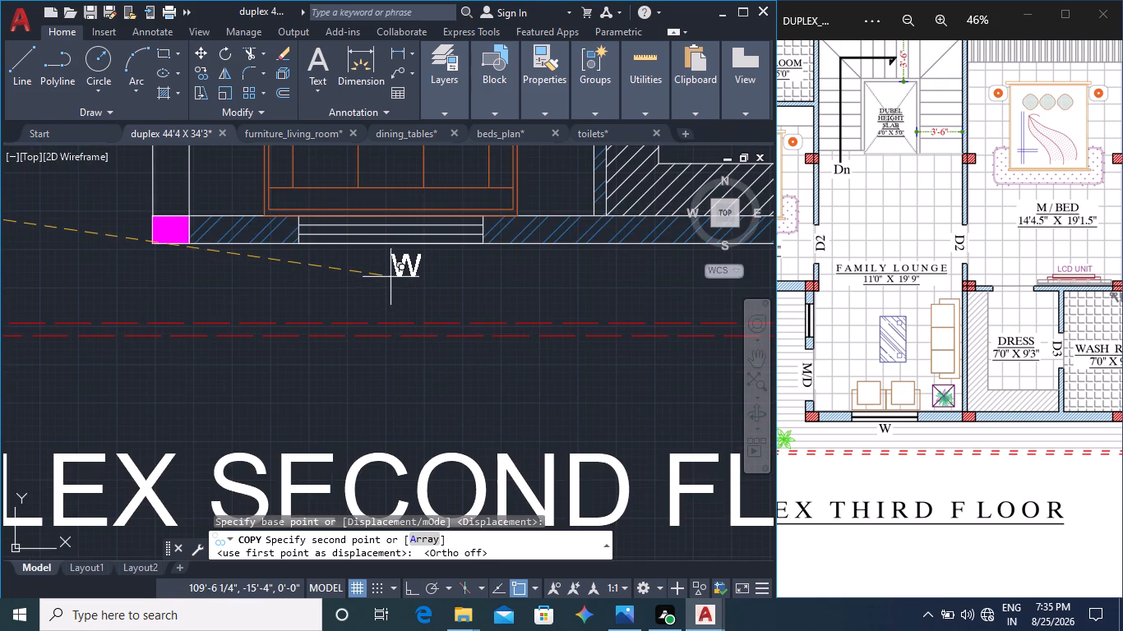
pyautogui.click(378, 276)
pyautogui.scroll(-2, 404, 307)
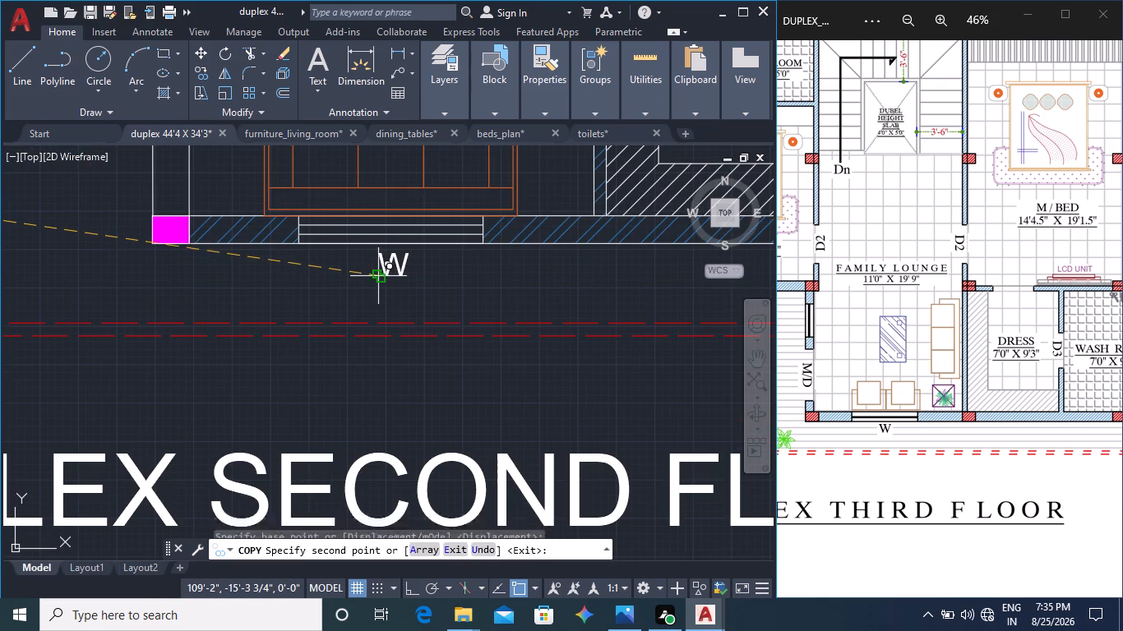
pyautogui.moveTo(448, 340); pyautogui.dragTo(462, 441, button='middle')
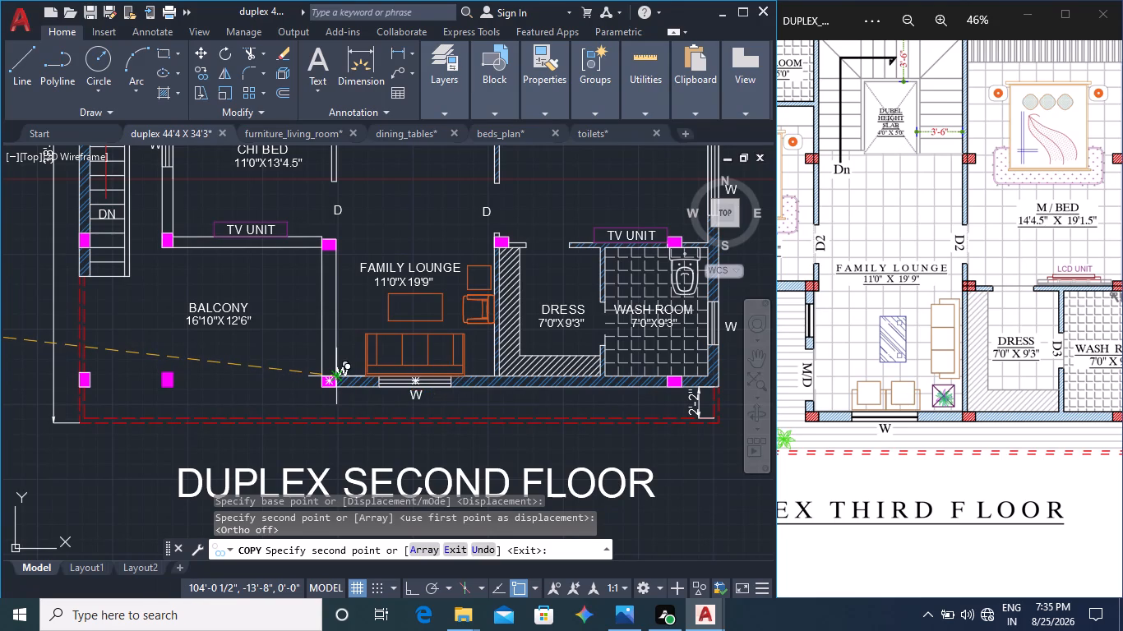
pyautogui.press('Escape')
# Draw a short line across the wall between BALCONY and FAMILY LOUNGE, just above the magenta corner column beside the sofa.
pyautogui.moveTo(317, 370); pyautogui.dragTo(400, 356, button='middle')
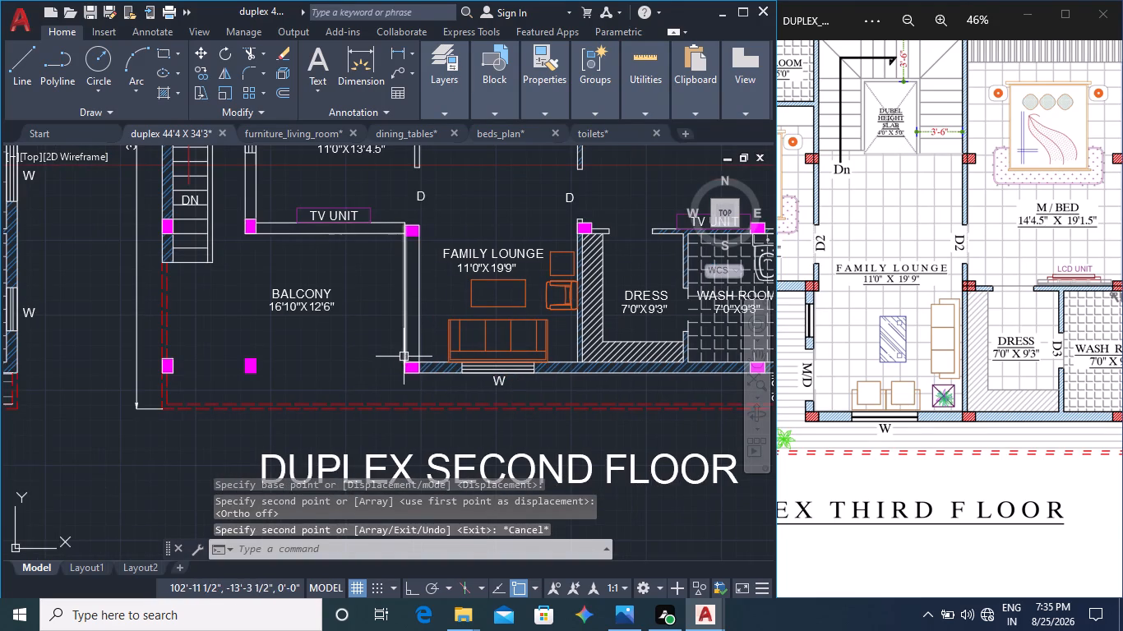
pyautogui.scroll(1, 404, 357)
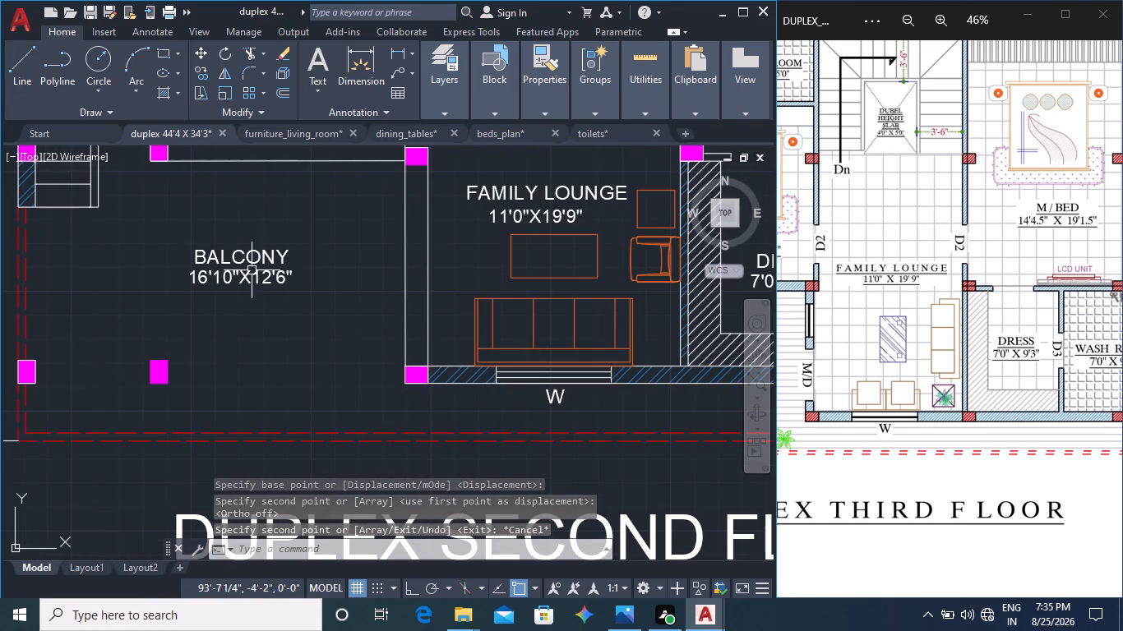
pyautogui.click(18, 78)
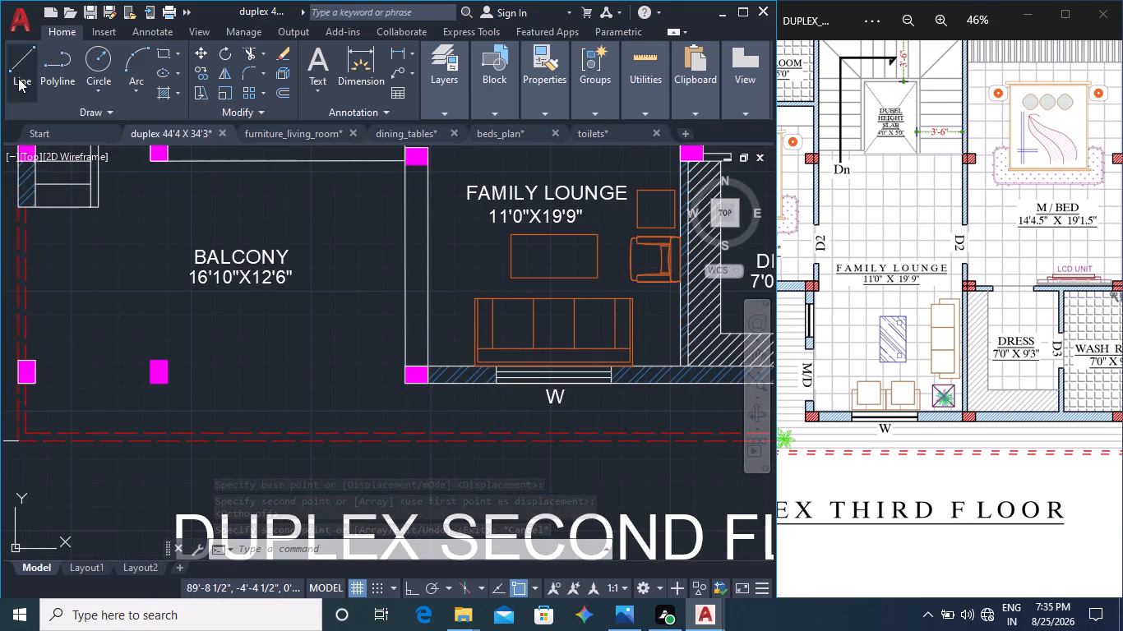
pyautogui.click(404, 341)
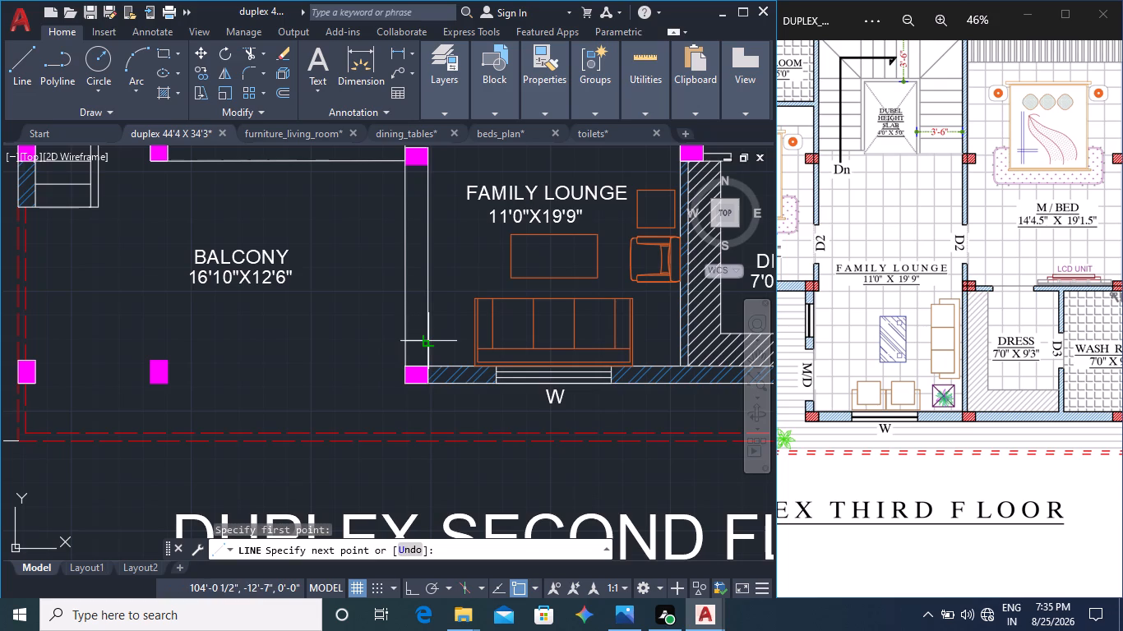
pyautogui.click(427, 343)
pyautogui.press('Escape')
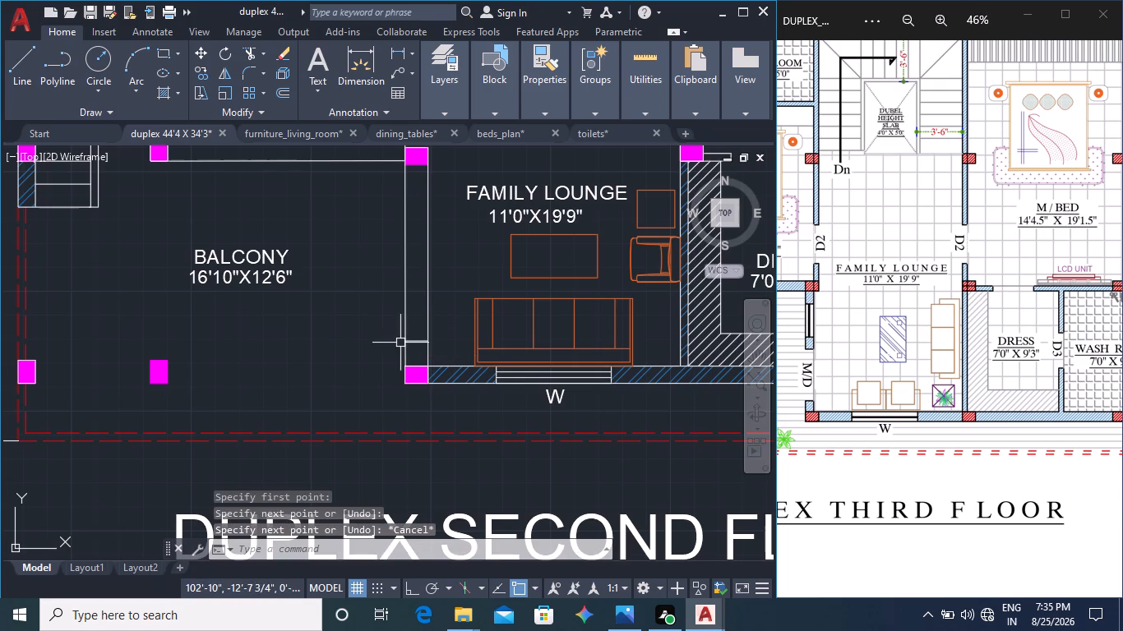
# Copy the short cross-wall line straight up the wall at distances of 3' and 4'.
pyautogui.click(426, 343)
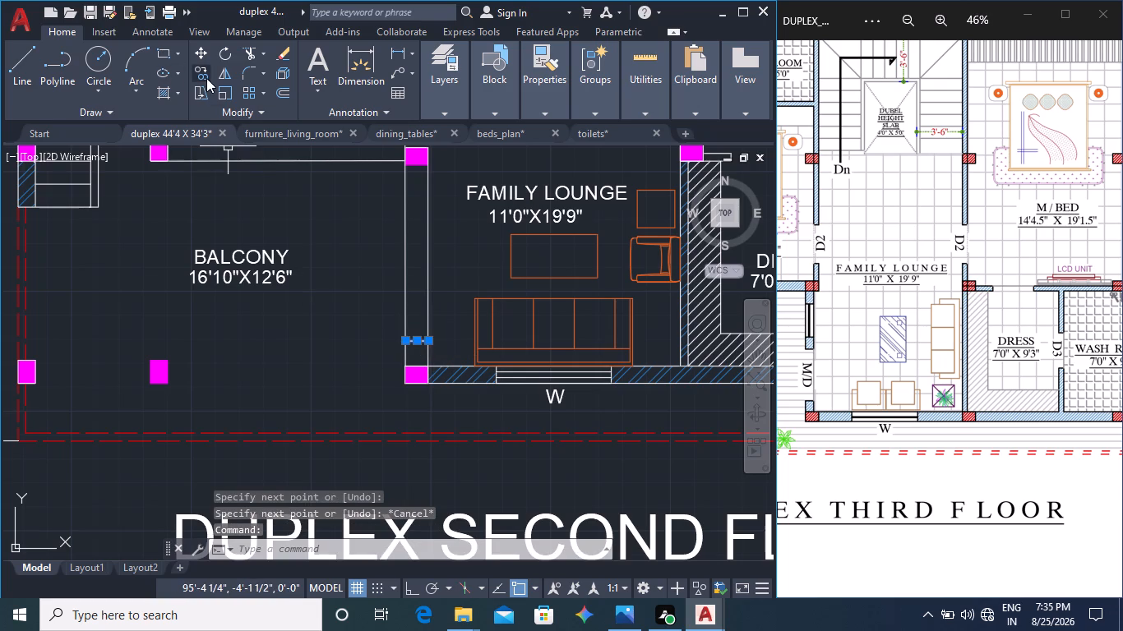
pyautogui.click(206, 78)
pyautogui.click(428, 342)
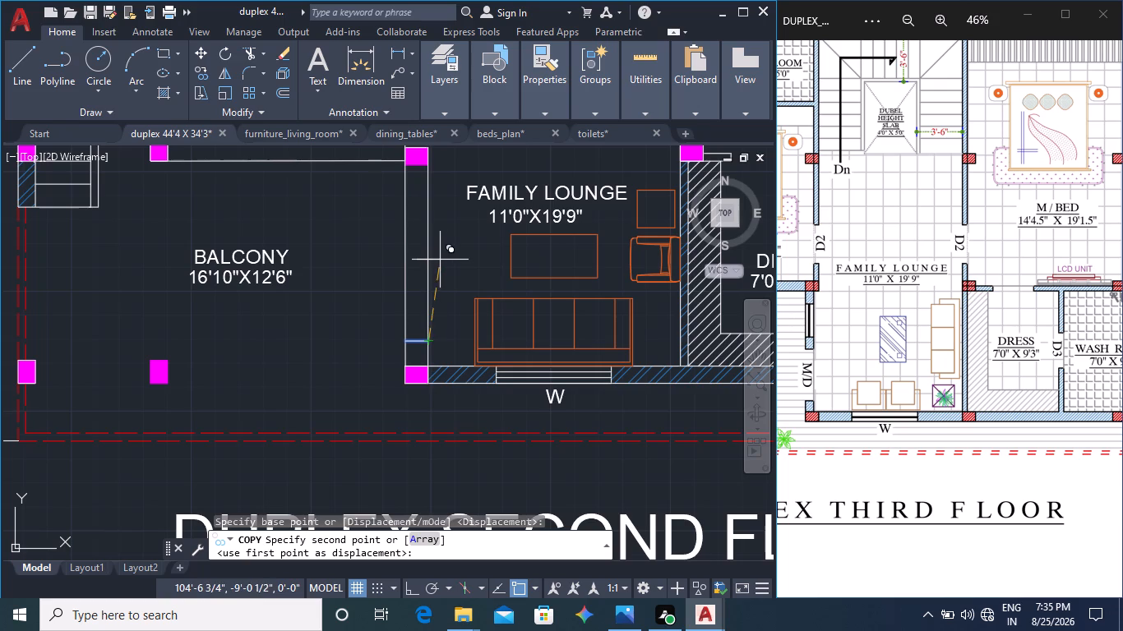
pyautogui.press('F8')
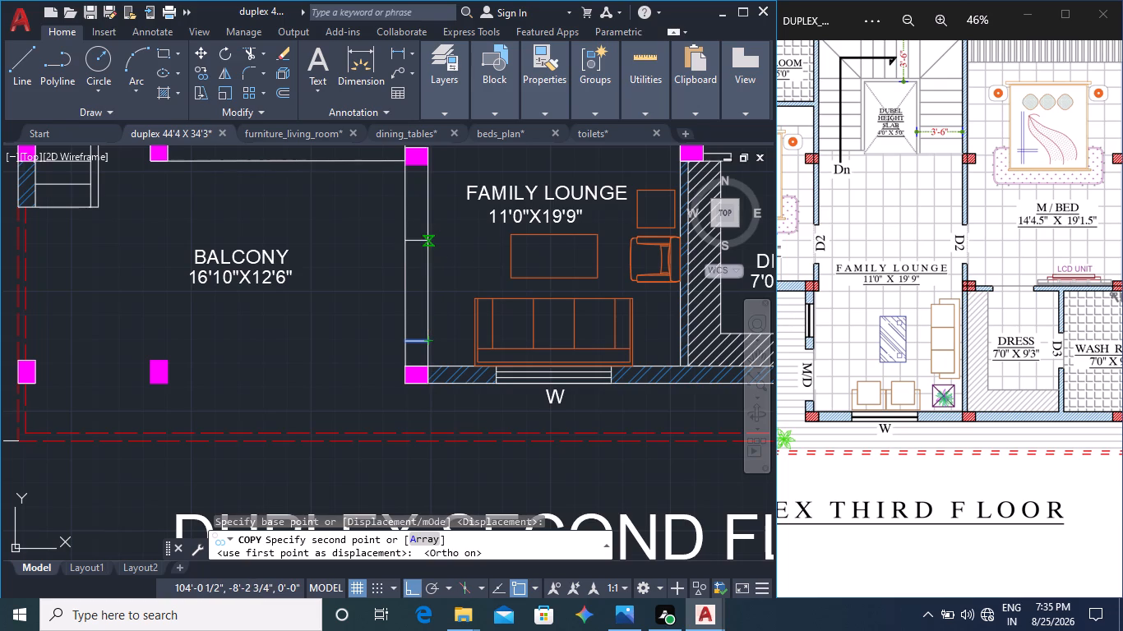
pyautogui.write("3'")
pyautogui.press('Return')
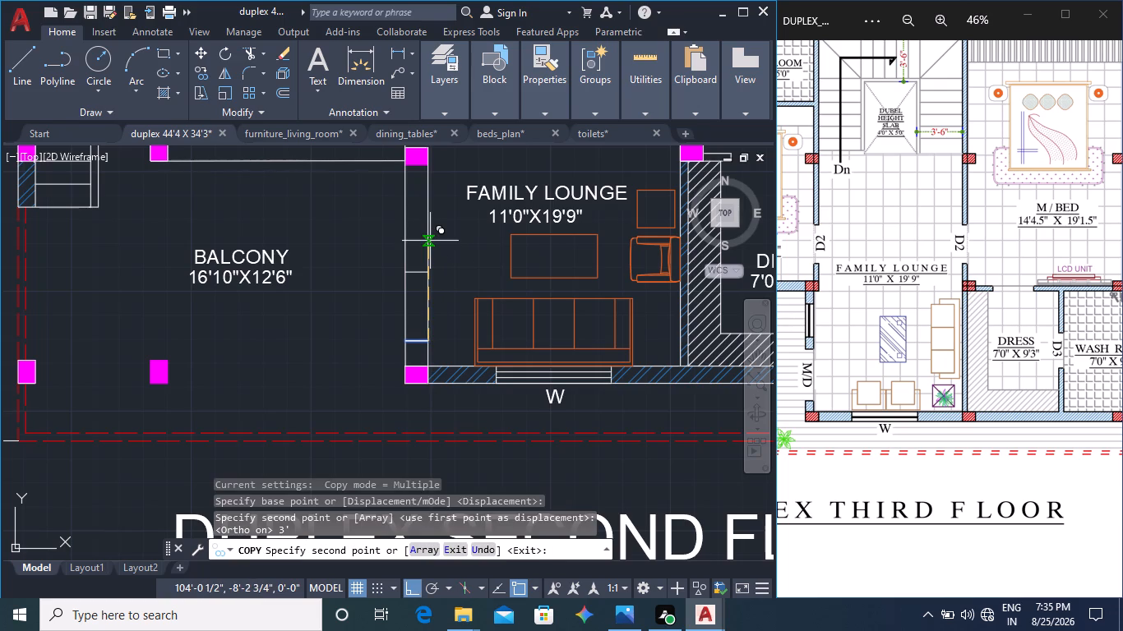
pyautogui.write("4'")
pyautogui.press('Return')
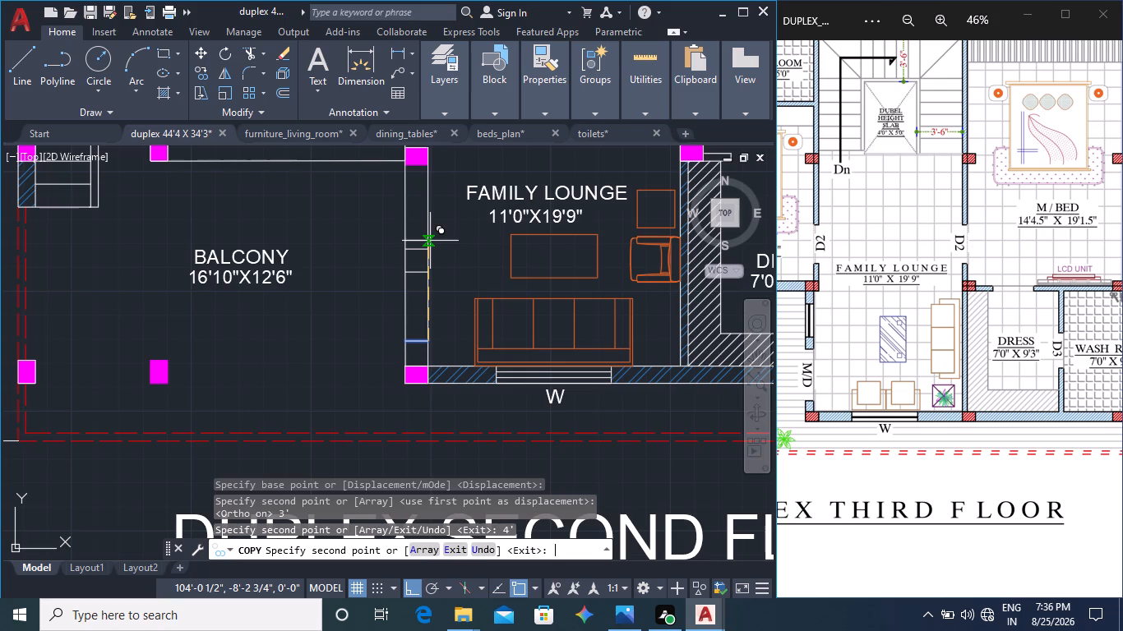
pyautogui.press('Escape')
pyautogui.press('Escape')
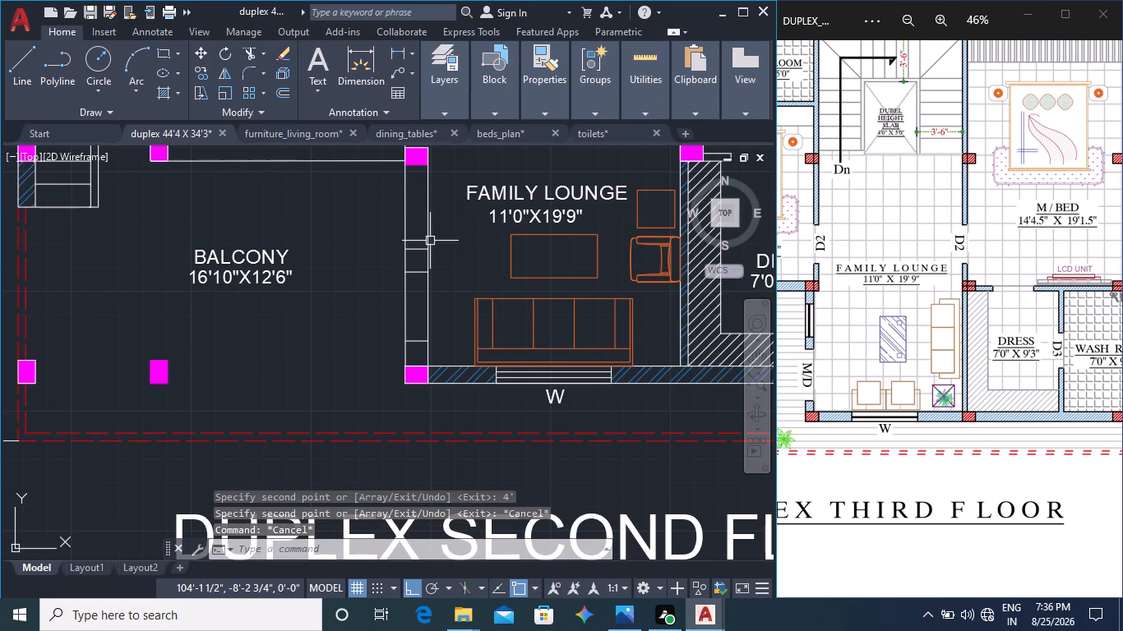
# Delete the cross-wall line copied at 3'.
pyautogui.click(418, 271)
pyautogui.press('Delete')
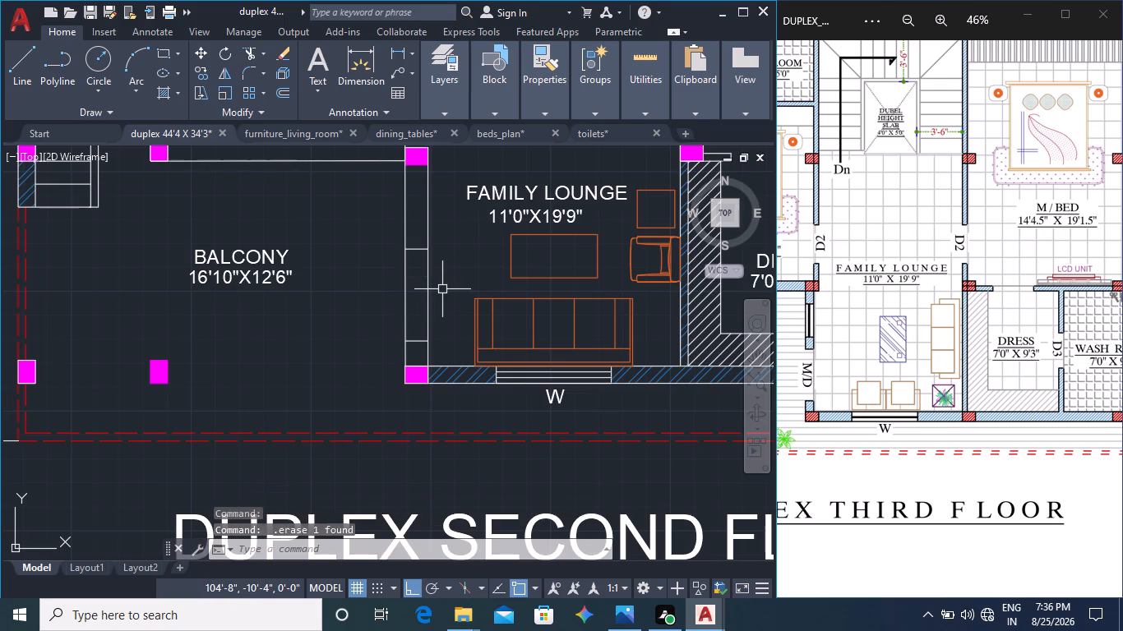
# Trim the lounge-side wall line between the two short cross-wall lines to start the door opening.
pyautogui.write('TR')
pyautogui.press('Return')
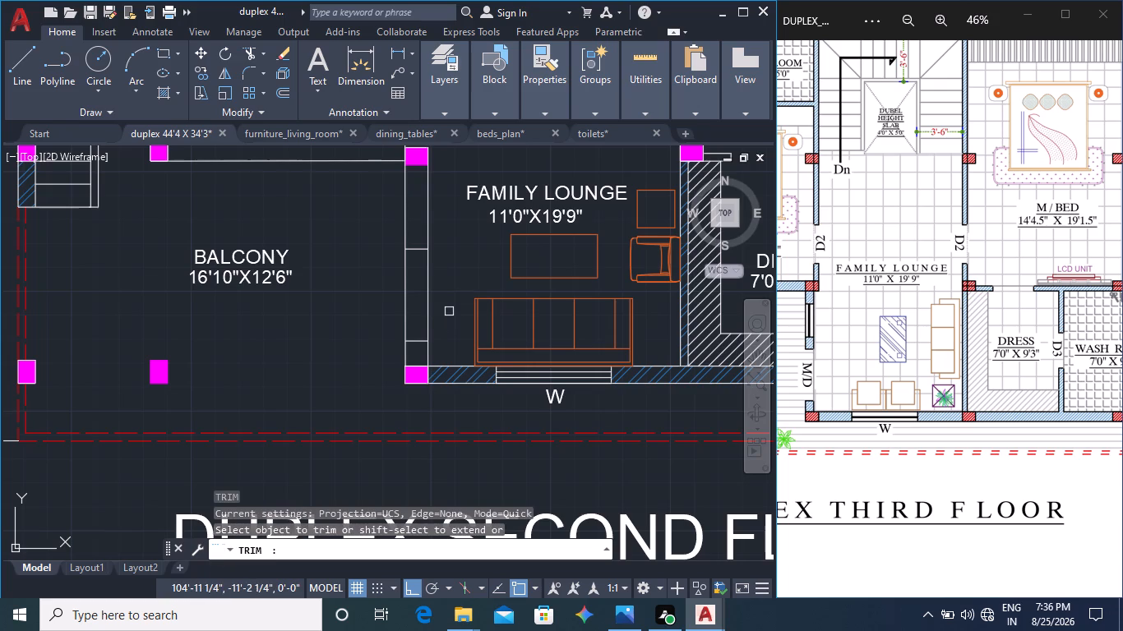
pyautogui.click(448, 311)
pyautogui.click(367, 291)
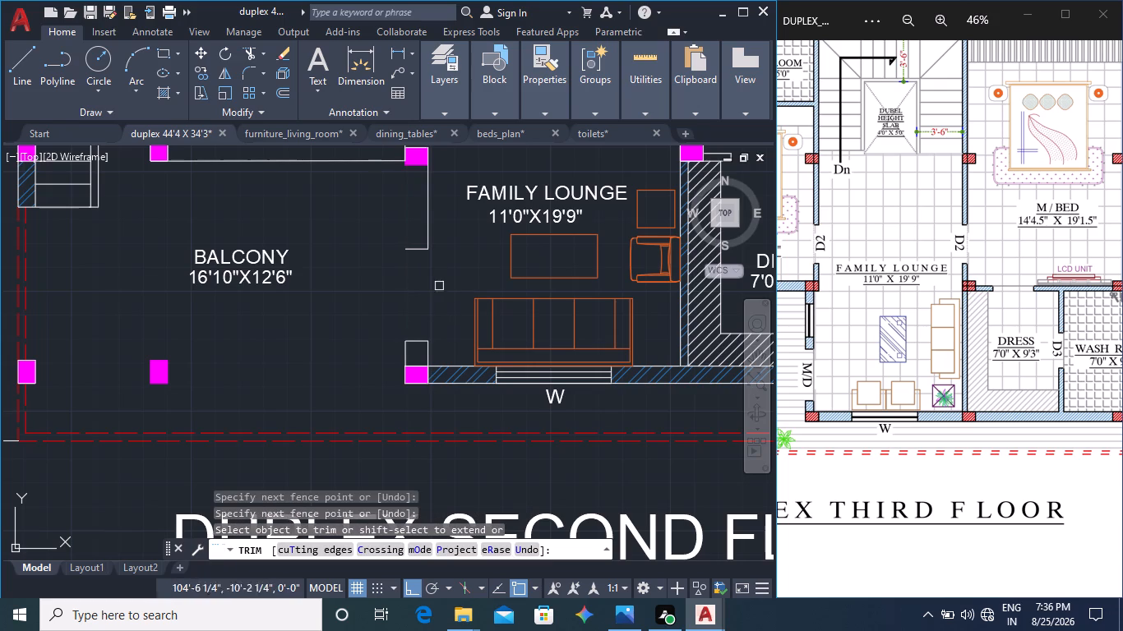
pyautogui.hotkey('ctrl', 'z')
pyautogui.click(424, 294)
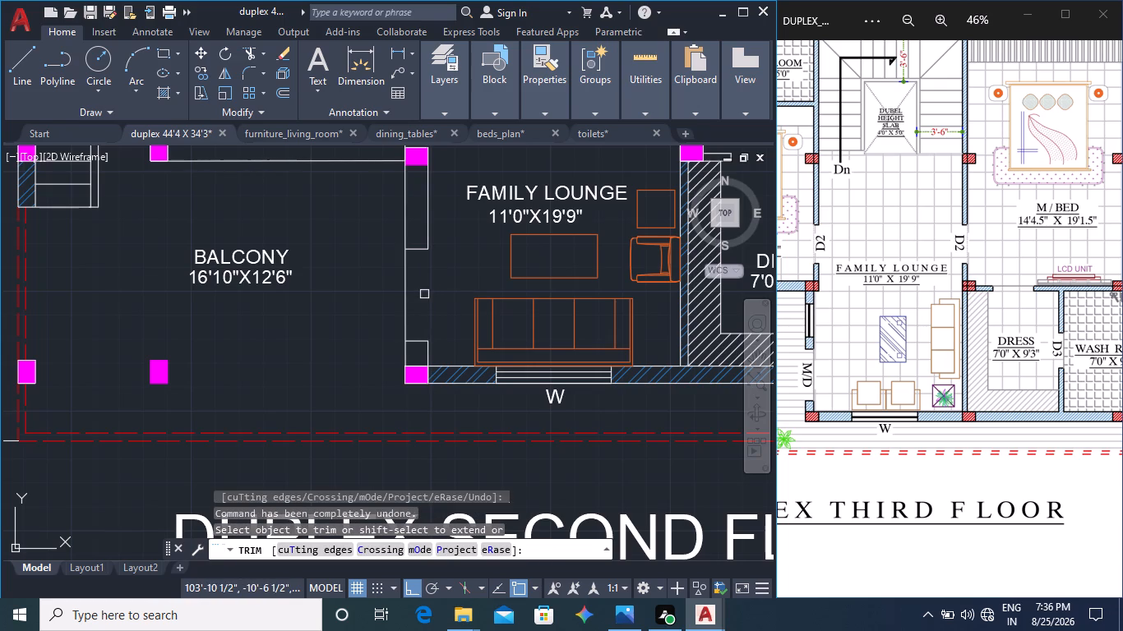
pyautogui.press('Escape')
pyautogui.press('Escape')
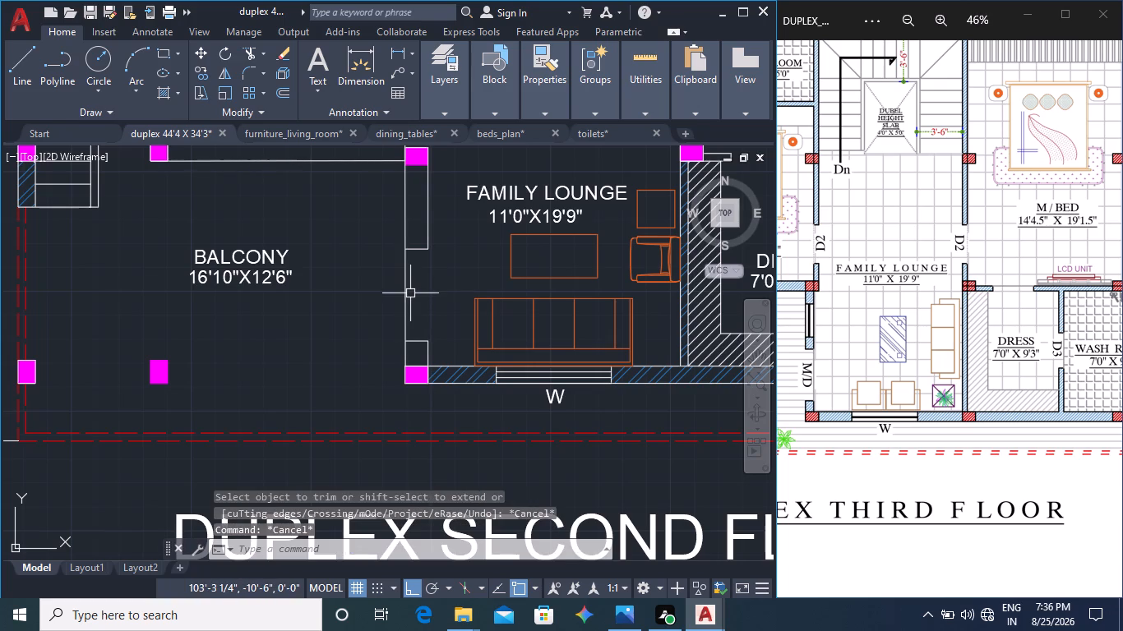
# Draw a line along the balcony-side wall face from the upper magenta column down to the upper cross-wall line.
pyautogui.click(19, 60)
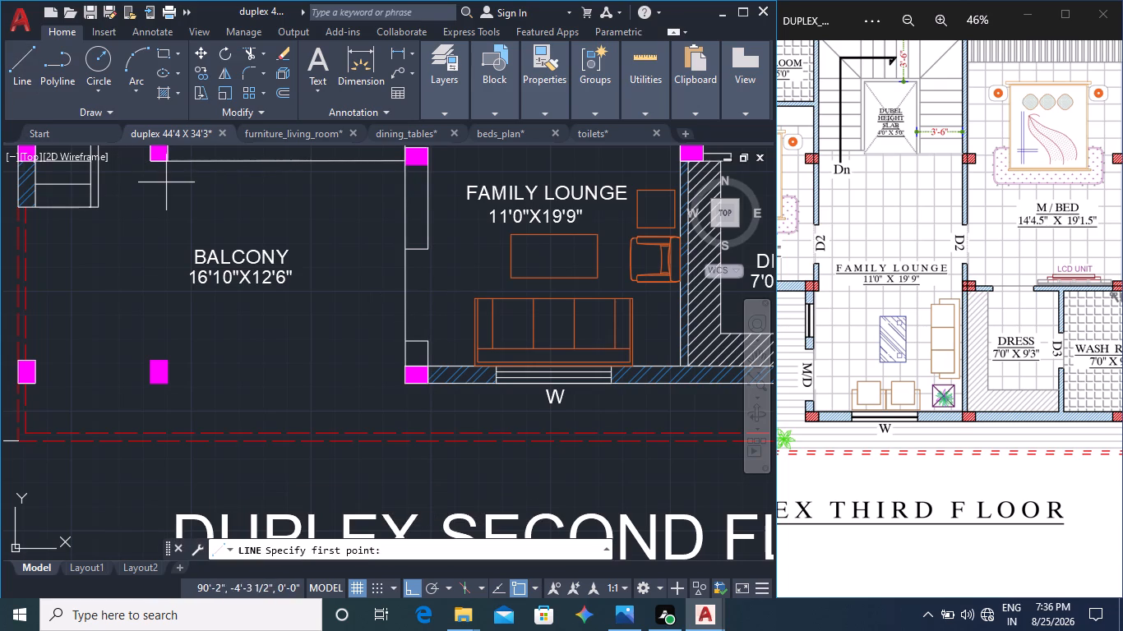
pyautogui.click(403, 162)
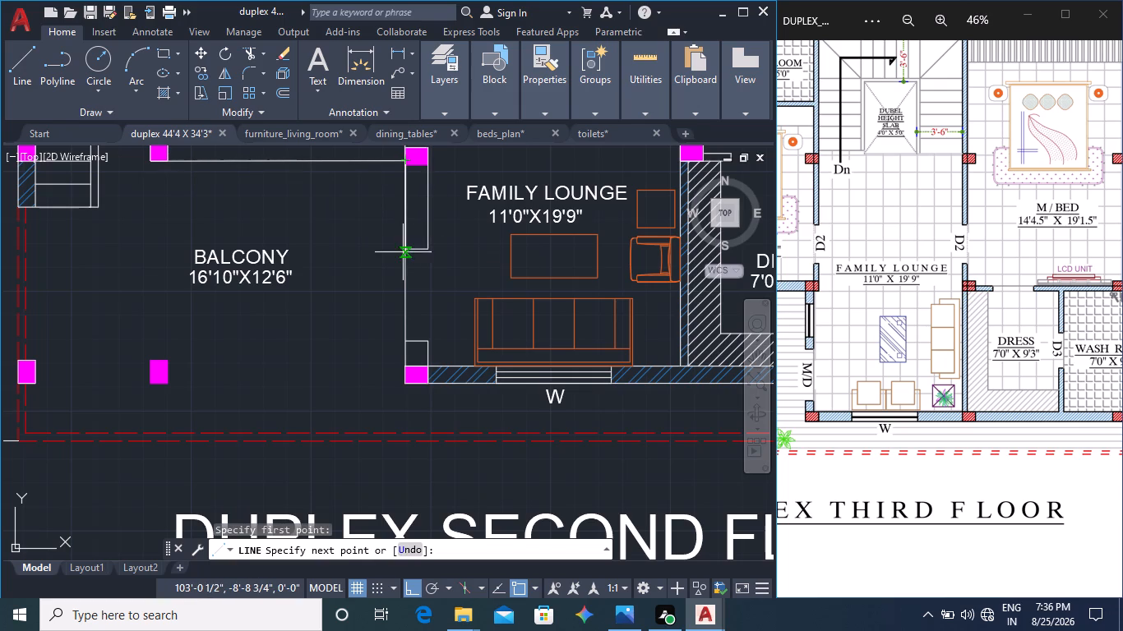
pyautogui.click(404, 248)
pyautogui.press('Escape')
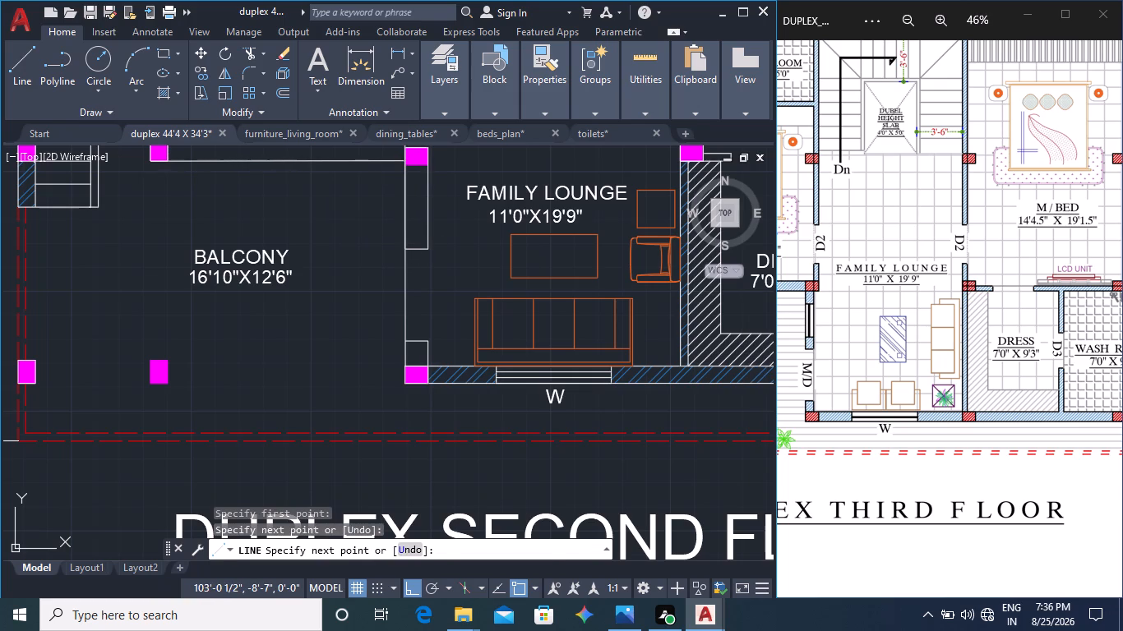
# Trim the balcony-side wall line between the two cross-wall lines to complete the door opening between BALCONY and FAMILY LOUNGE.
pyautogui.write('TR')
pyautogui.press('Return')
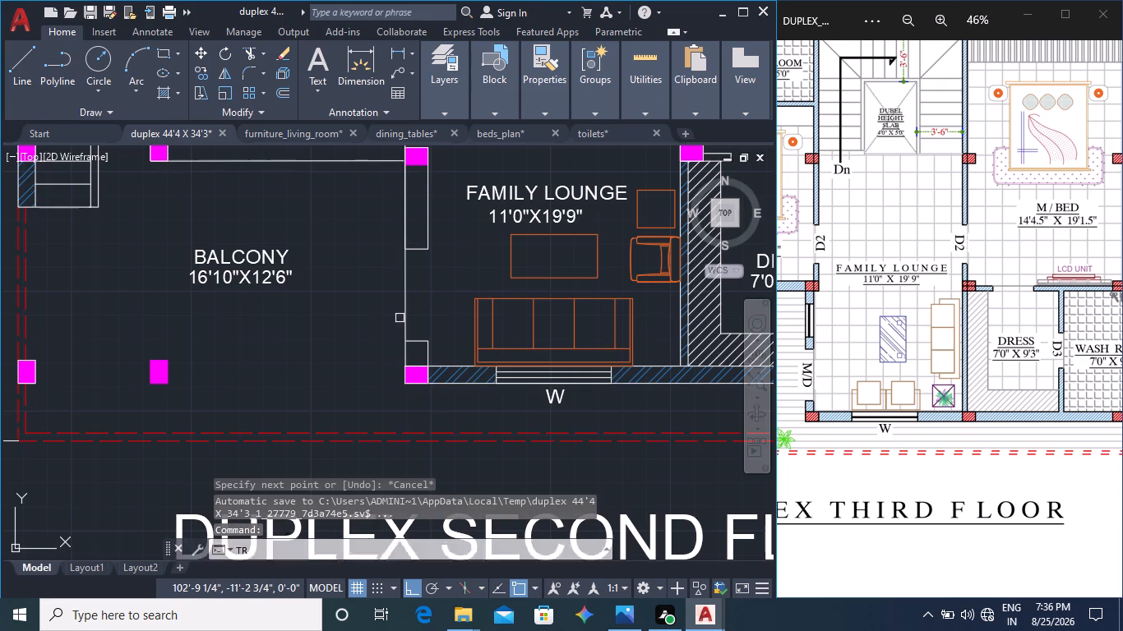
pyautogui.click(407, 315)
pyautogui.scroll(-1, 436, 307)
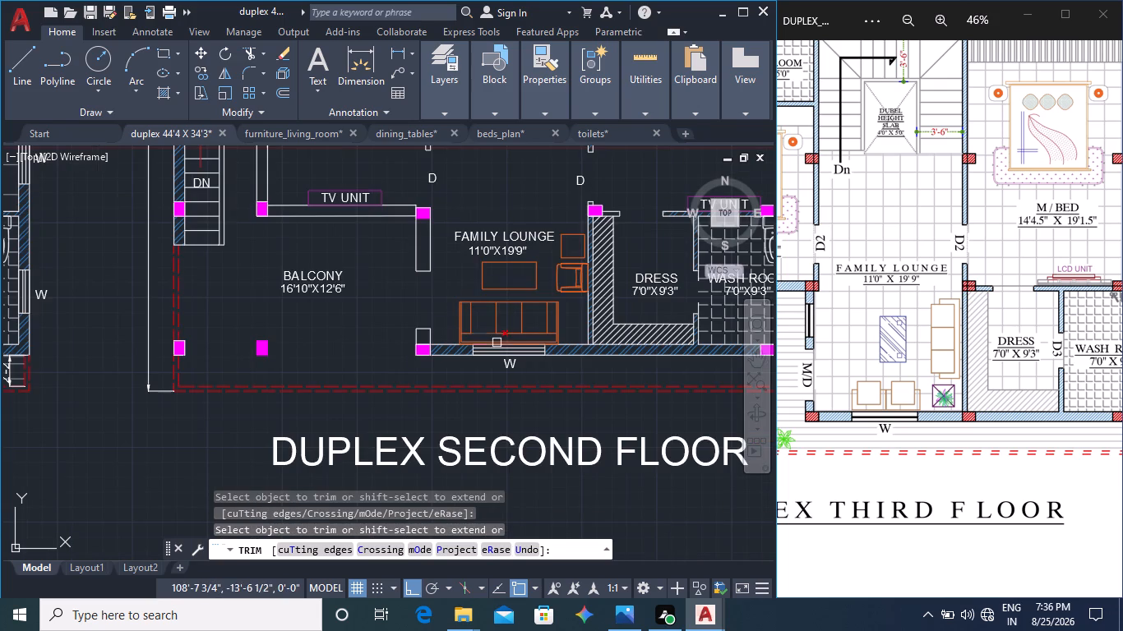
pyautogui.moveTo(497, 343); pyautogui.dragTo(396, 357, button='middle')
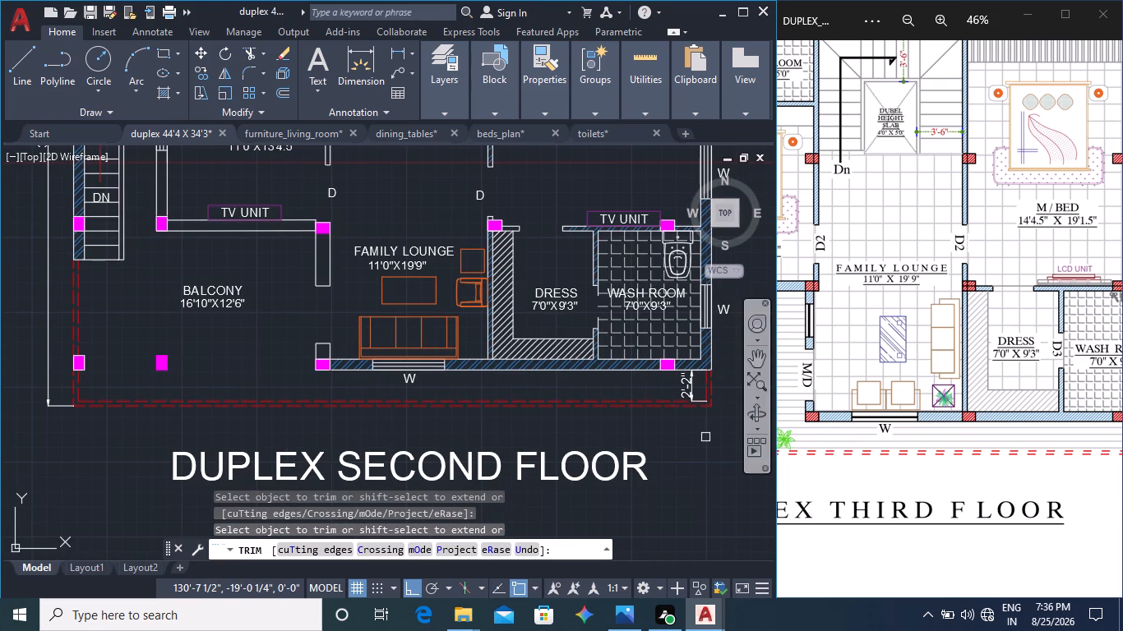
pyautogui.moveTo(326, 288); pyautogui.dragTo(325, 317, button='middle')
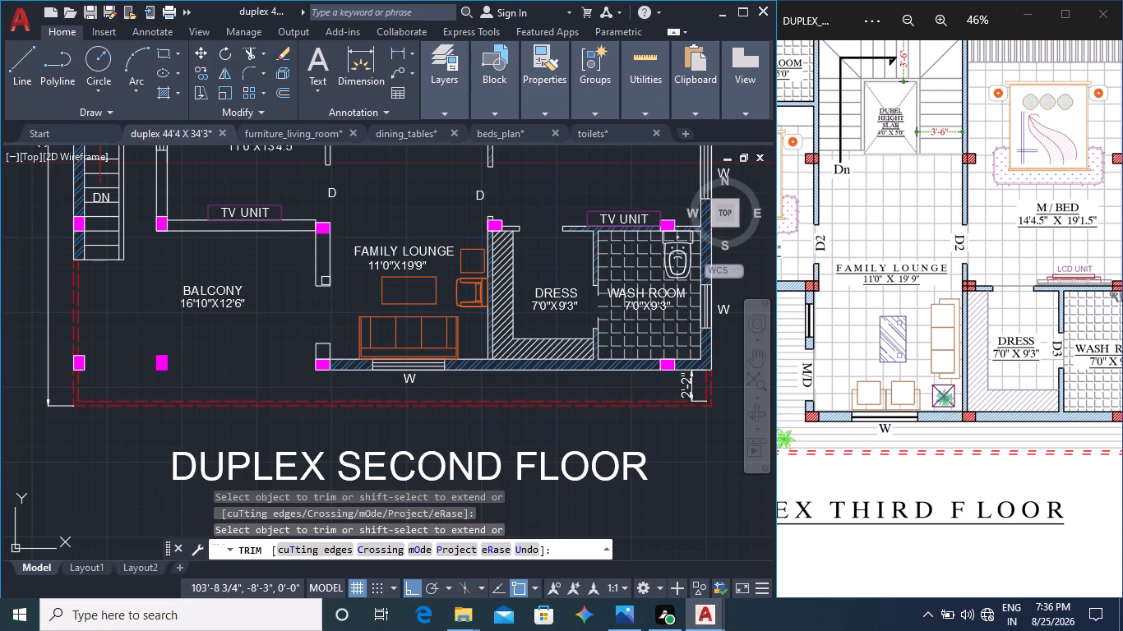
pyautogui.moveTo(325, 317); pyautogui.dragTo(322, 329, button='middle')
pyautogui.press('Escape')
pyautogui.press('Escape')
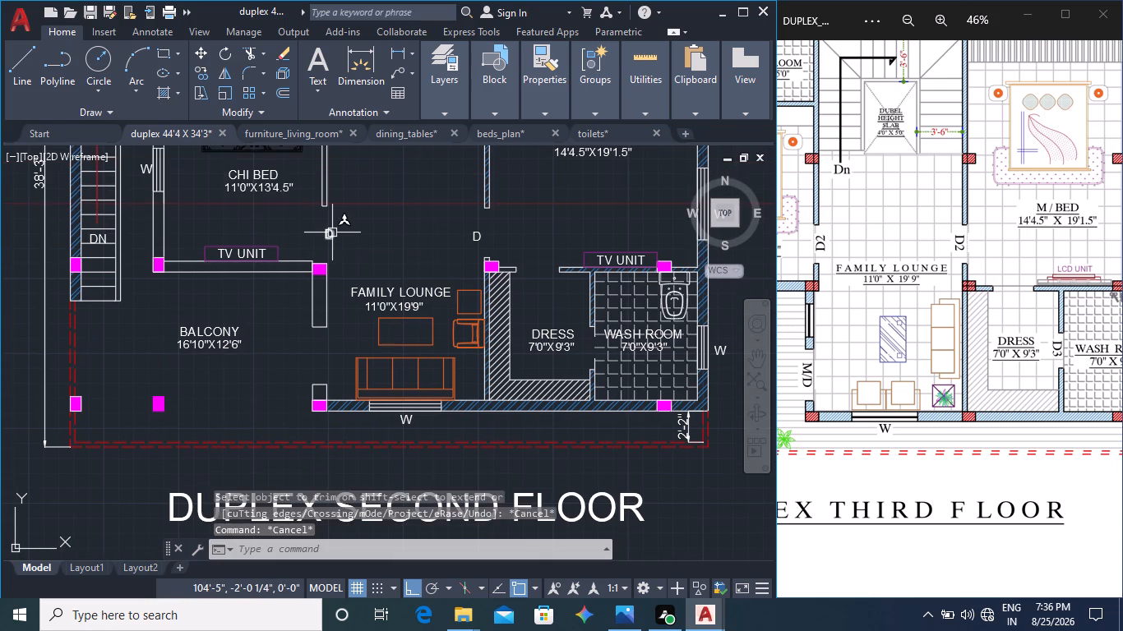
# Copy the door label D from beside the CHI BED doorway into the door opening between BALCONY and FAMILY LOUNGE.
pyautogui.click(332, 233)
pyautogui.scroll(2, 340, 246)
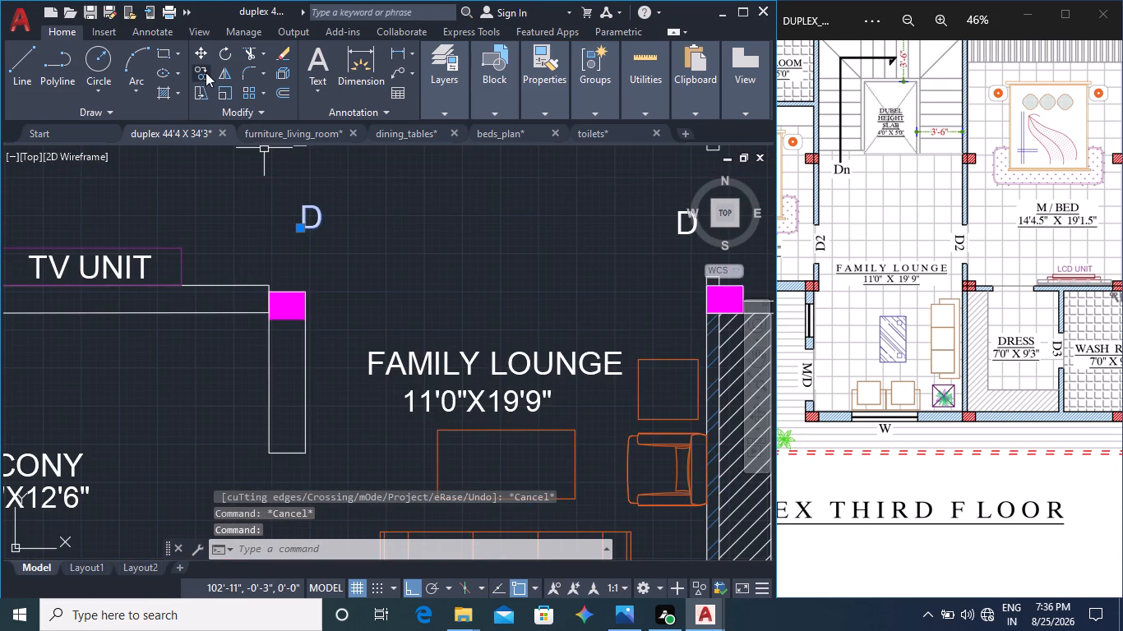
pyautogui.click(200, 68)
pyautogui.click(300, 230)
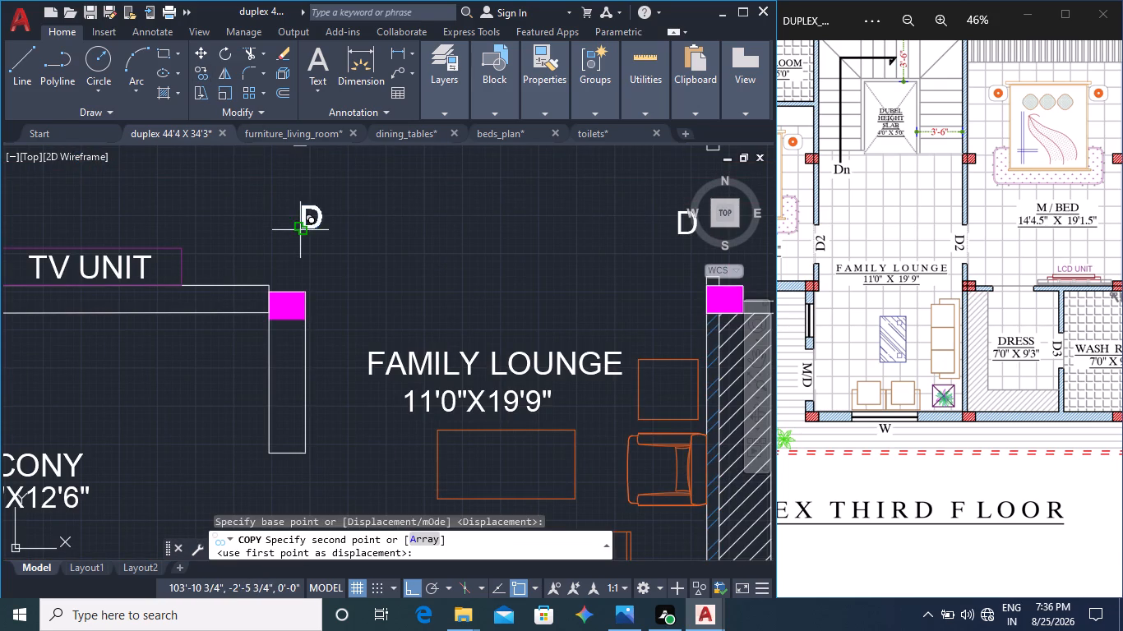
pyautogui.scroll(-2, 350, 351)
pyautogui.moveTo(367, 440); pyautogui.dragTo(358, 316, button='middle')
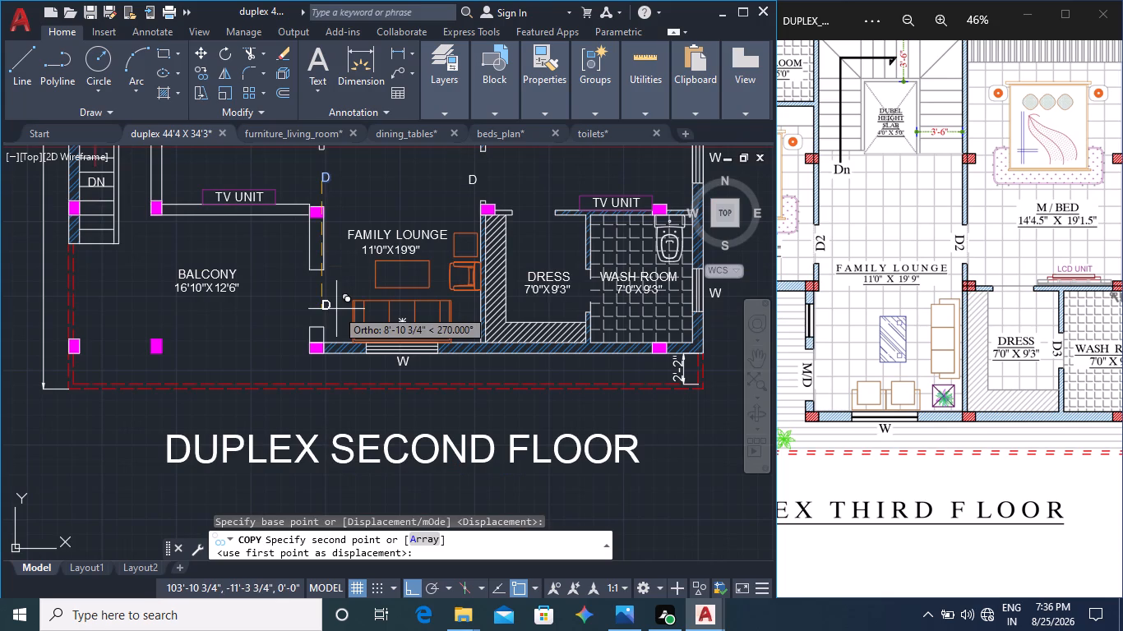
pyautogui.press('F8')
pyautogui.scroll(2, 329, 310)
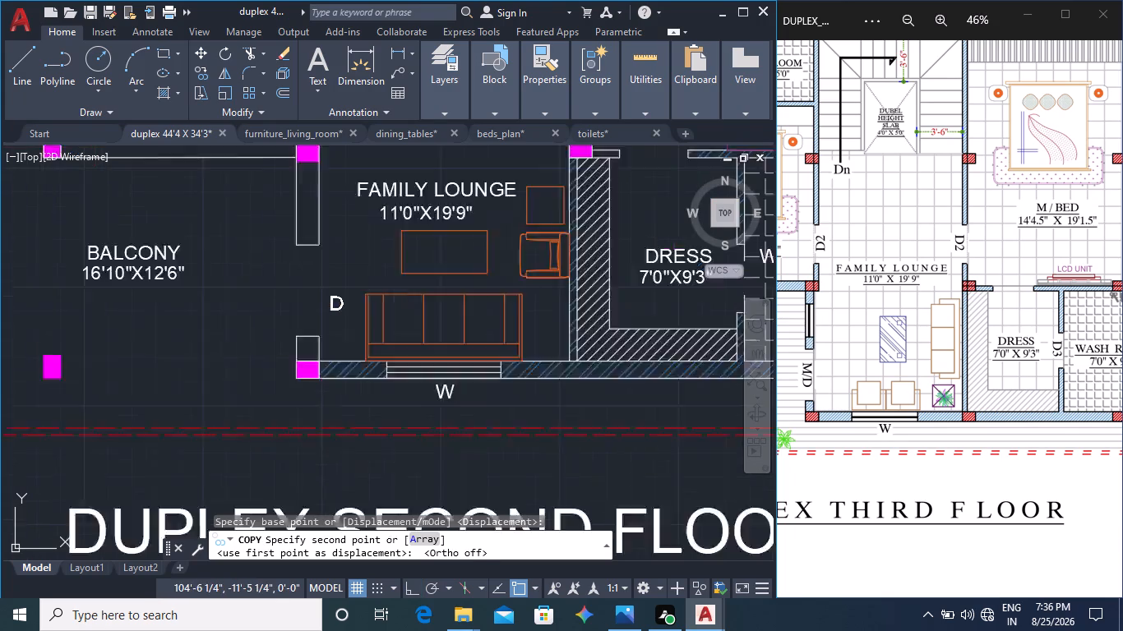
pyautogui.click(280, 294)
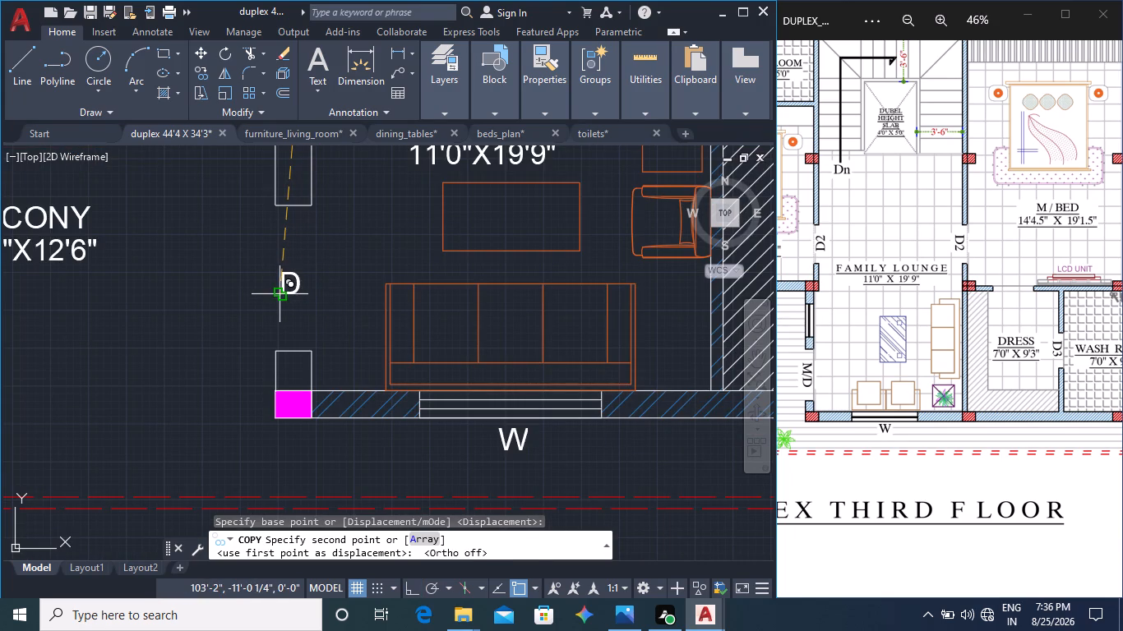
pyautogui.press('Escape')
# Examine the reference DUPLEX THIRD FLOOR drawing around the balcony, family lounge, bedrooms, dress and wash rooms, and staircase to compare with the plan.
pyautogui.scroll(-1, 428, 344)
pyautogui.moveTo(514, 425); pyautogui.dragTo(476, 400, button='middle')
pyautogui.scroll(-1, 488, 406)
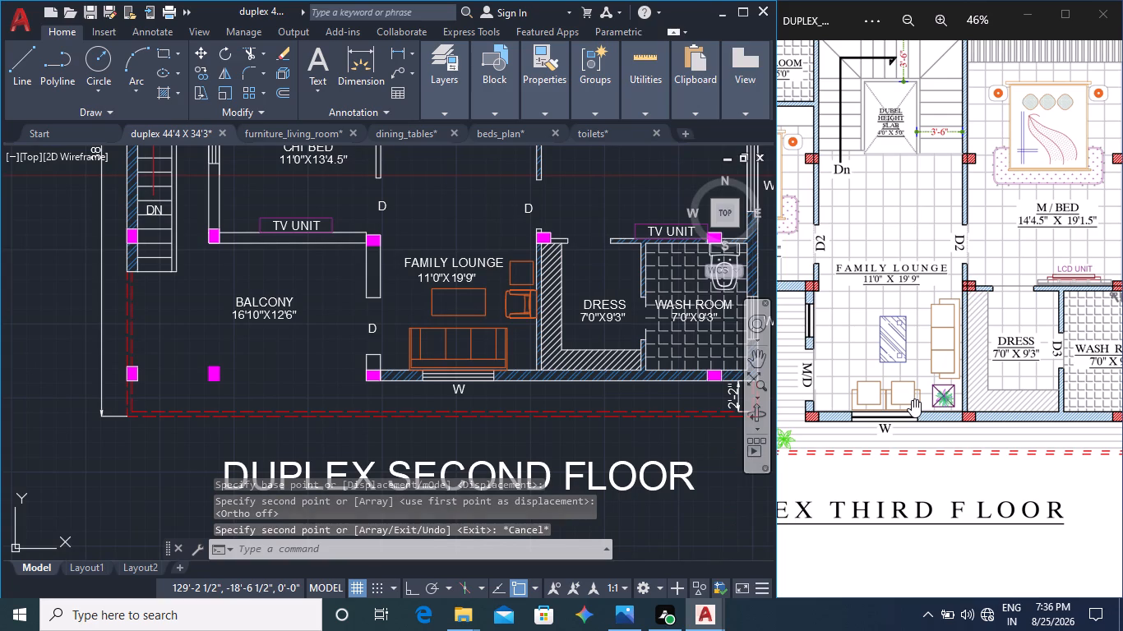
pyautogui.middleClick(912, 399)
pyautogui.moveTo(869, 402); pyautogui.dragTo(947, 396, button='middle')
pyautogui.moveTo(905, 394); pyautogui.dragTo(983, 386, button='middle')
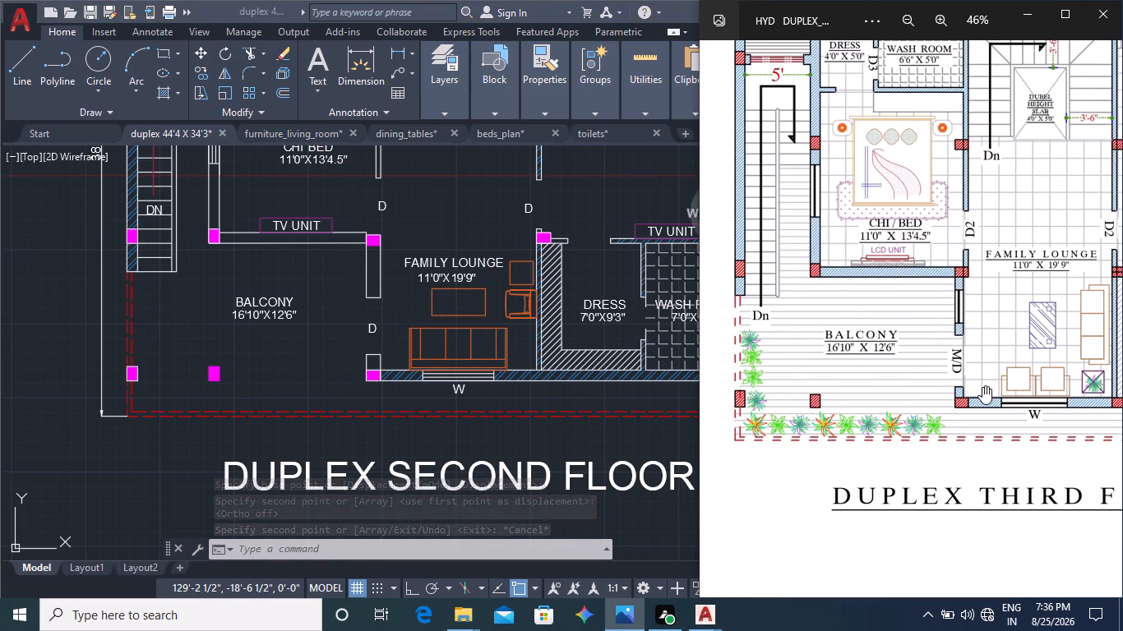
pyautogui.moveTo(962, 396); pyautogui.dragTo(928, 398, button='middle')
pyautogui.moveTo(961, 399); pyautogui.dragTo(871, 414, button='middle')
pyautogui.moveTo(922, 402); pyautogui.dragTo(851, 417, button='middle')
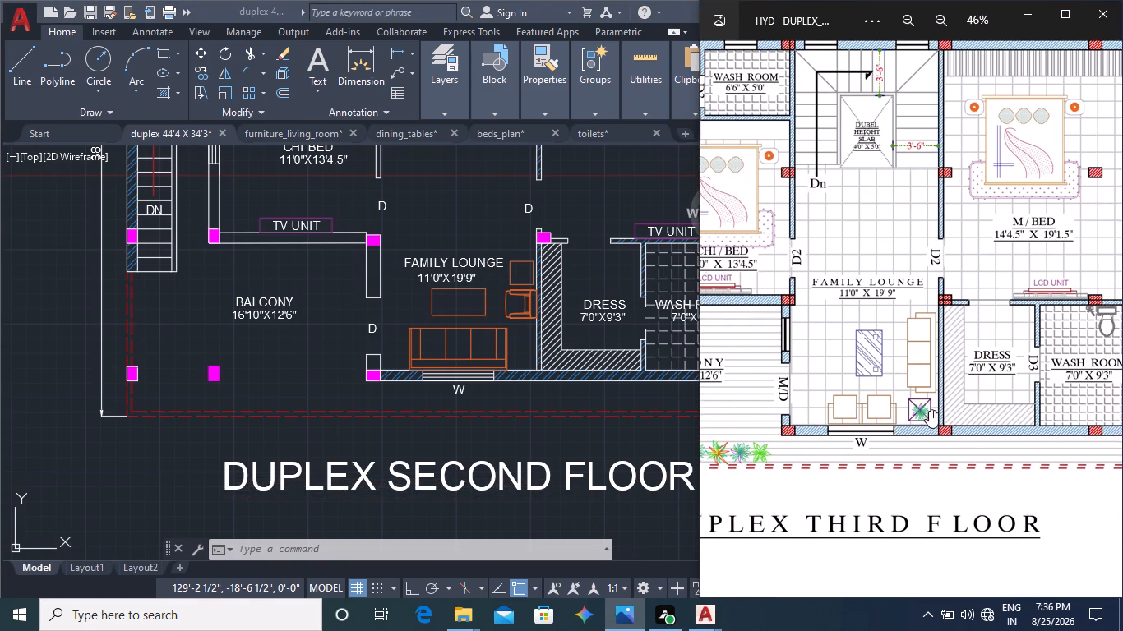
pyautogui.moveTo(936, 409); pyautogui.dragTo(893, 411, button='middle')
pyautogui.moveTo(923, 407); pyautogui.dragTo(866, 415, button='middle')
pyautogui.scroll(-1, 892, 404)
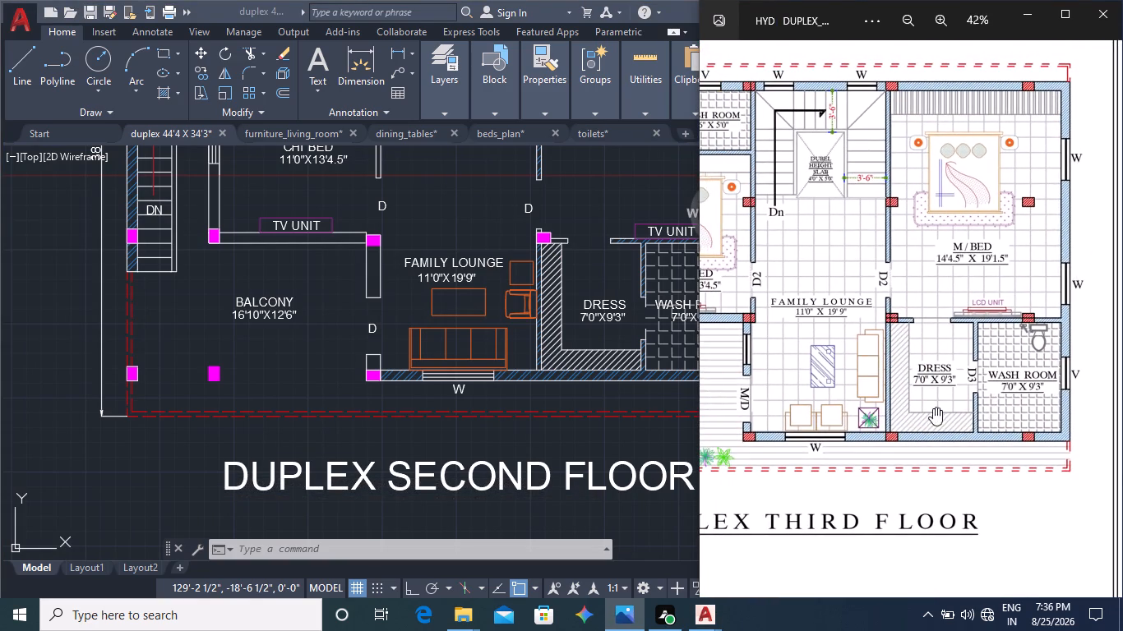
pyautogui.moveTo(999, 389); pyautogui.dragTo(936, 423, button='middle')
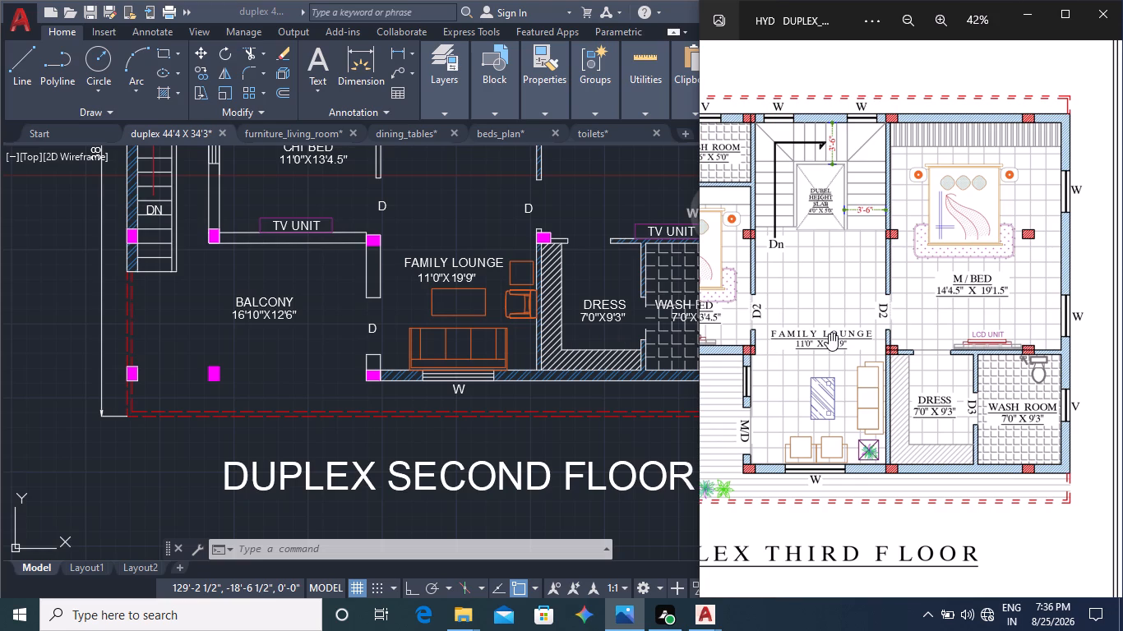
pyautogui.moveTo(838, 339); pyautogui.dragTo(831, 392, button='middle')
pyautogui.moveTo(890, 367); pyautogui.dragTo(848, 390, button='middle')
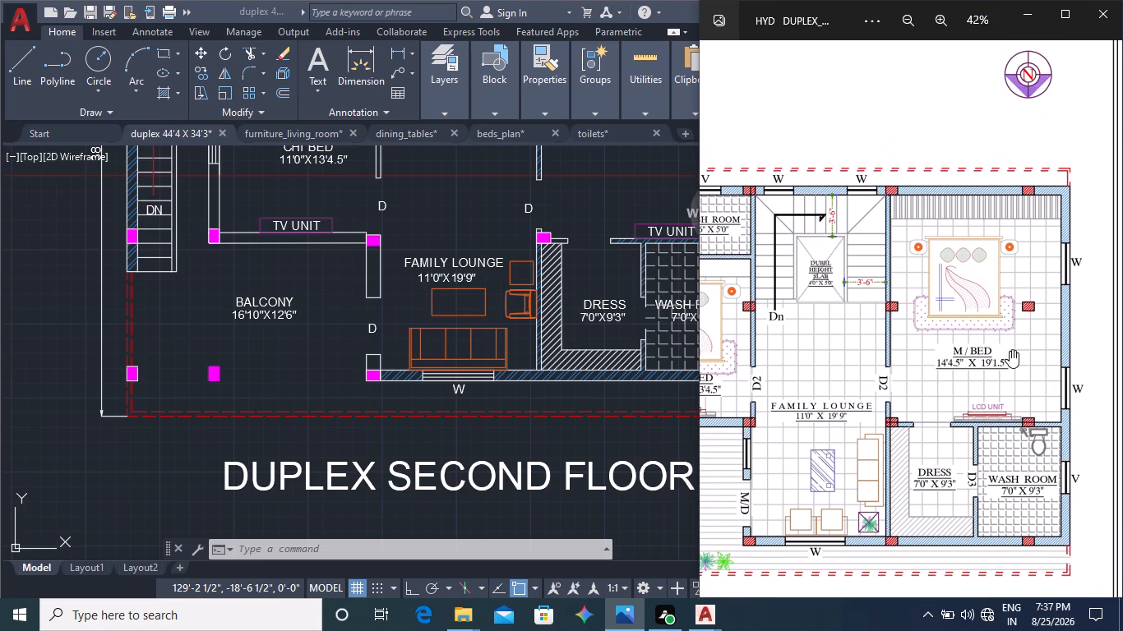
pyautogui.moveTo(829, 382); pyautogui.dragTo(839, 381, button='middle')
pyautogui.moveTo(839, 381); pyautogui.dragTo(884, 375, button='middle')
pyautogui.moveTo(842, 371); pyautogui.dragTo(882, 376, button='middle')
pyautogui.moveTo(878, 365); pyautogui.dragTo(876, 407, button='middle')
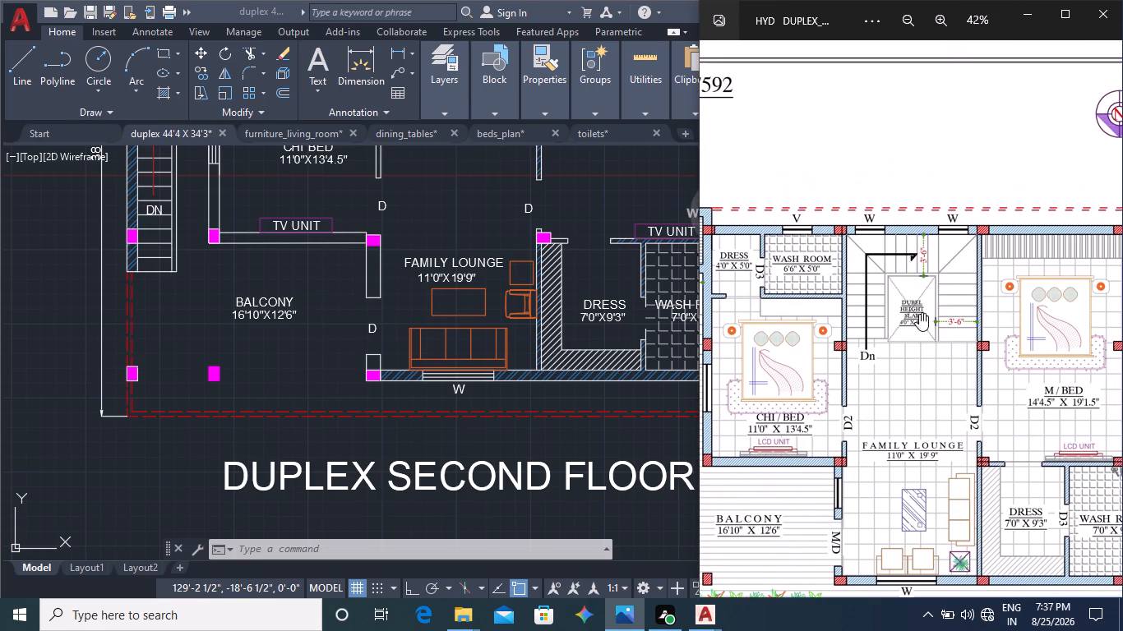
pyautogui.scroll(1, 913, 302)
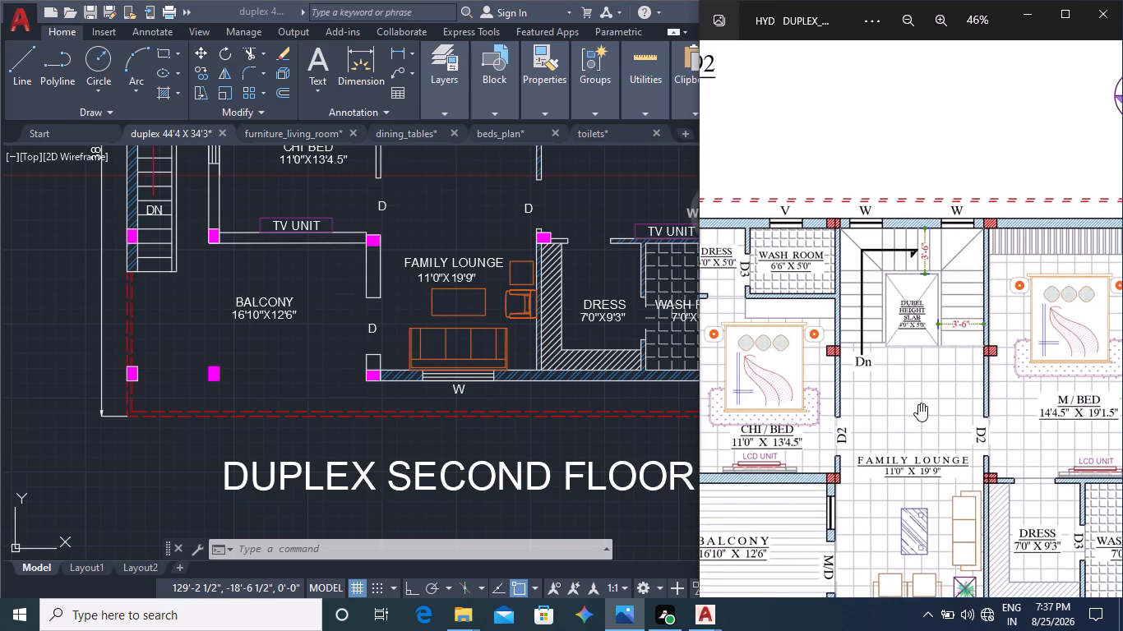
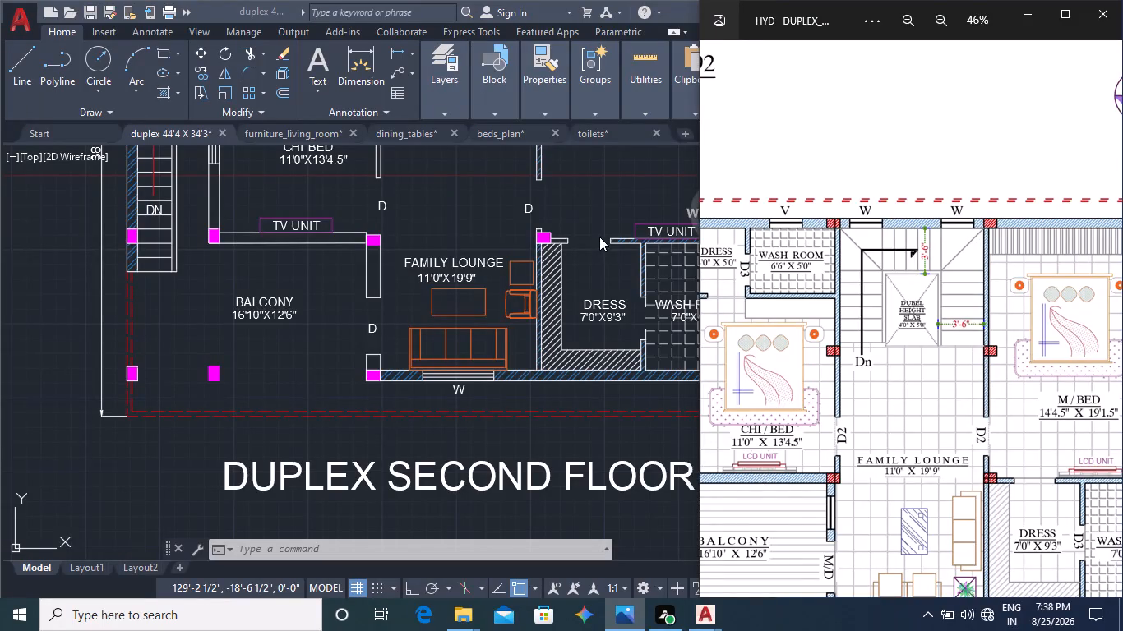
# Dimension the stair flight's width from the crossed void's lower corner to the M BED ROOM wall, placing it just below the treads.
pyautogui.moveTo(581, 213); pyautogui.dragTo(578, 253, button='middle')
pyautogui.moveTo(571, 208); pyautogui.dragTo(549, 281, button='middle')
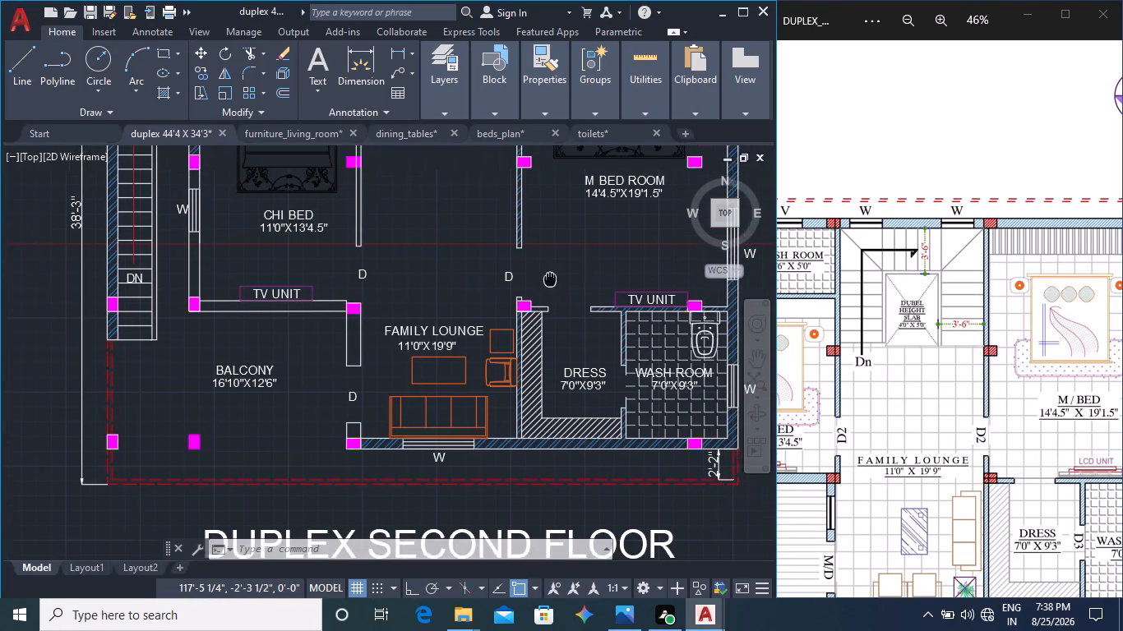
pyautogui.moveTo(545, 267); pyautogui.dragTo(531, 329, button='middle')
pyautogui.moveTo(515, 285); pyautogui.dragTo(508, 339, button='middle')
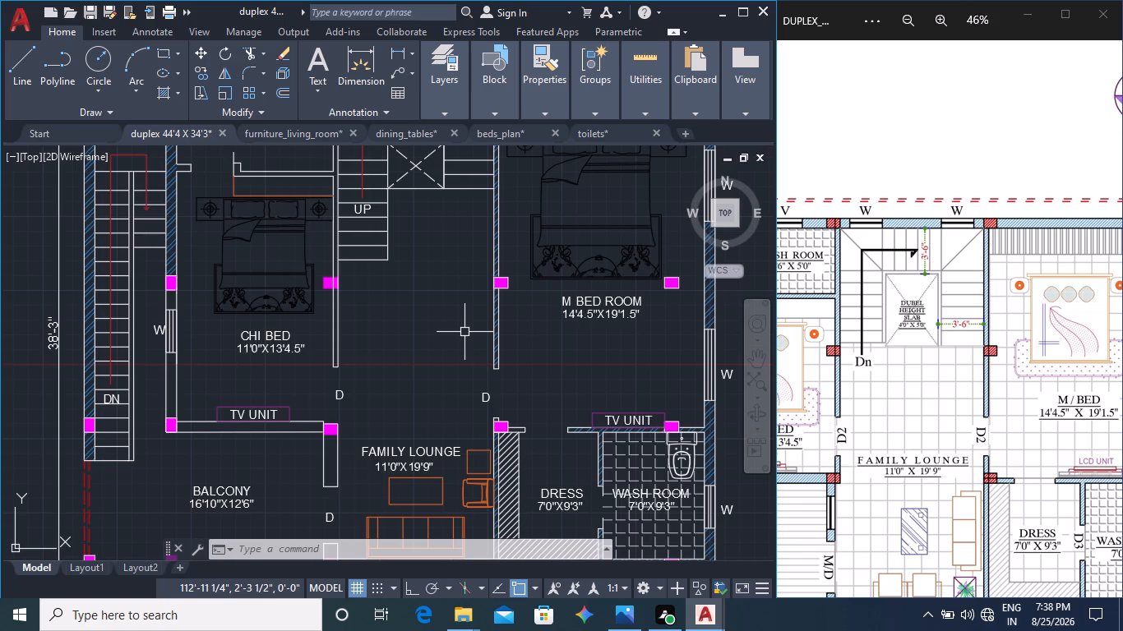
pyautogui.moveTo(452, 265); pyautogui.dragTo(450, 401, button='middle')
pyautogui.click(355, 63)
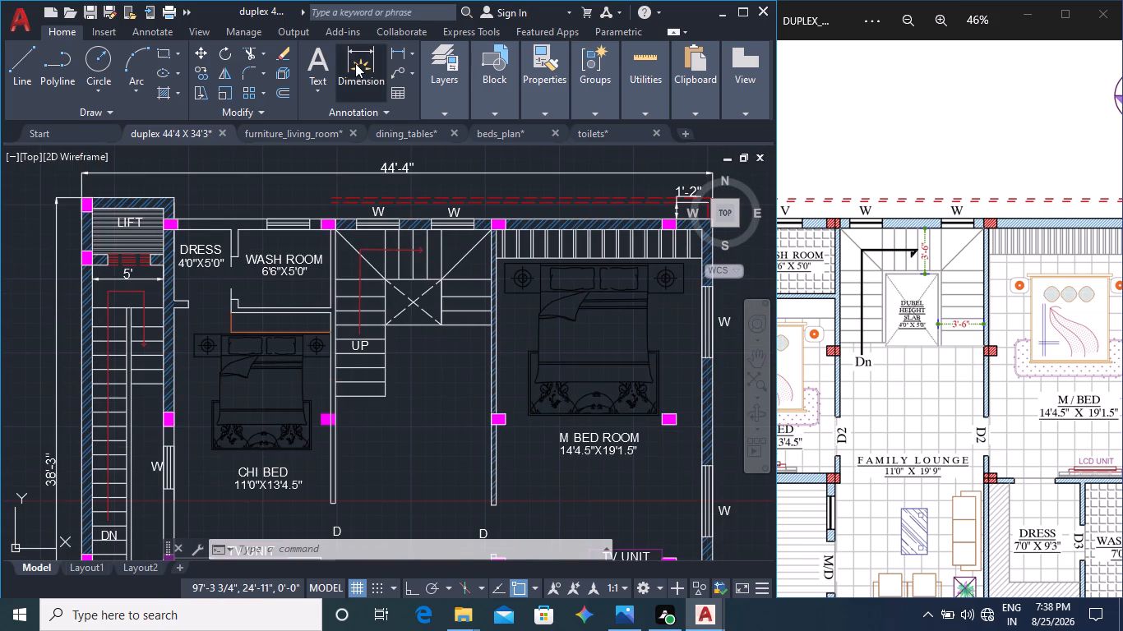
pyautogui.scroll(2, 431, 362)
pyautogui.click(460, 271)
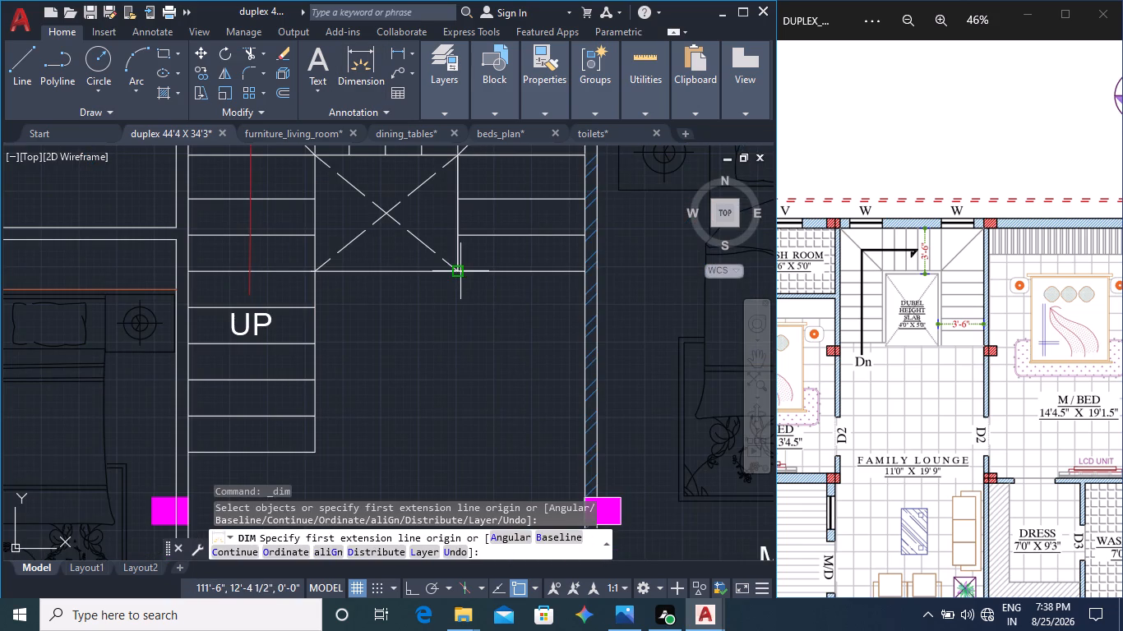
pyautogui.click(585, 269)
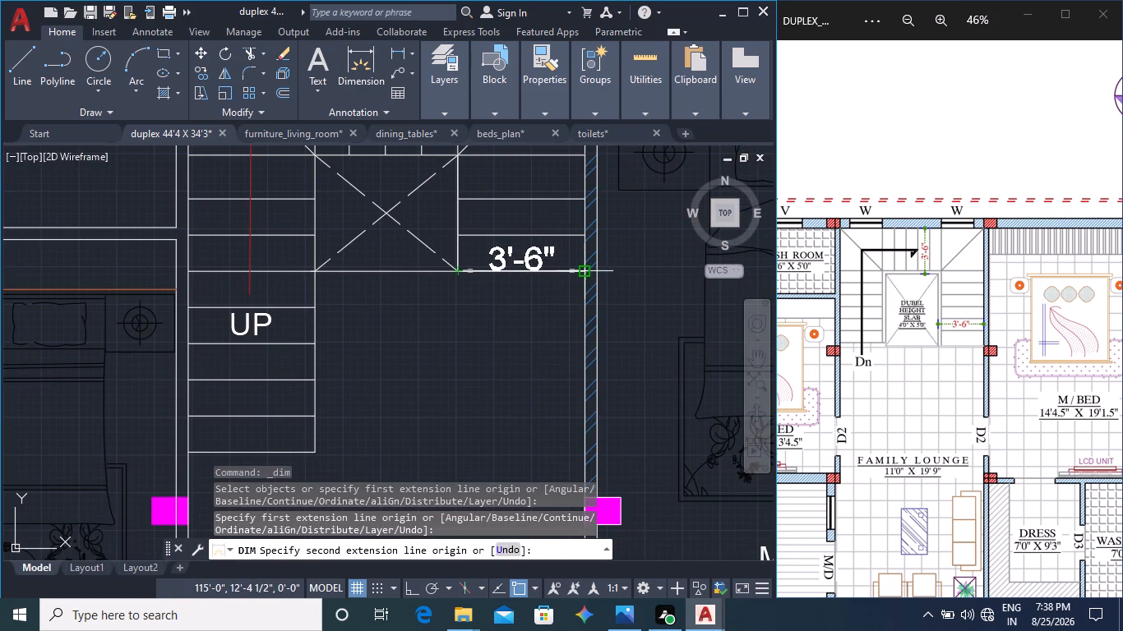
pyautogui.click(575, 308)
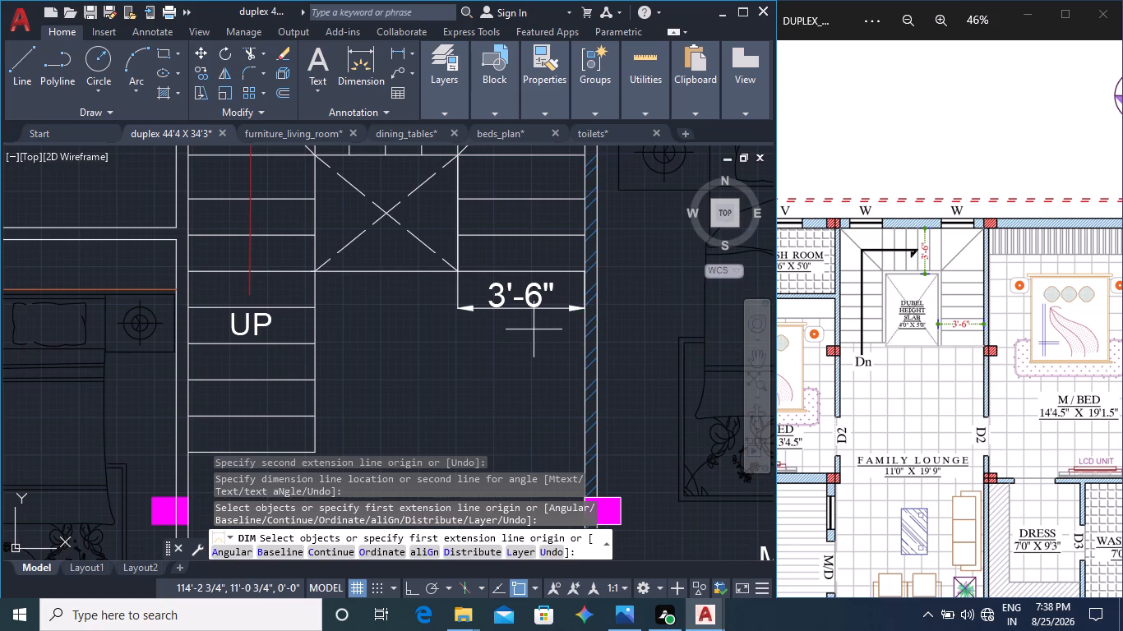
# Add a vertical dimension across the staircase's upper flight, from the tread line's end at the crossed void to the window wall's inner face.
pyautogui.moveTo(529, 355); pyautogui.dragTo(553, 402, button='middle')
pyautogui.click(372, 62)
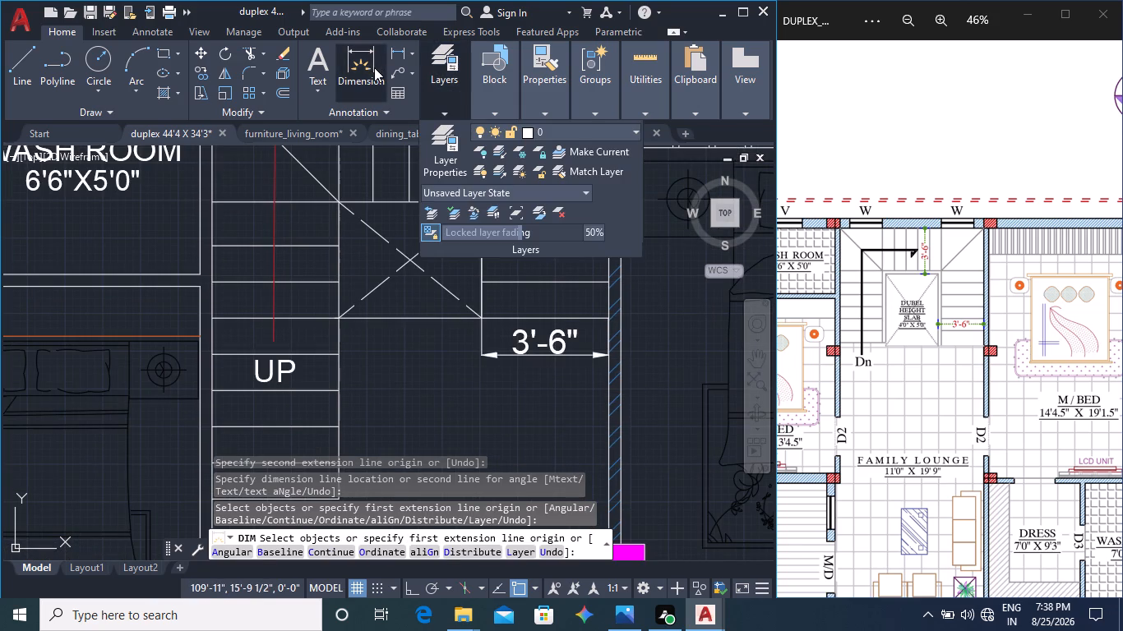
pyautogui.moveTo(485, 374); pyautogui.dragTo(489, 516, button='middle')
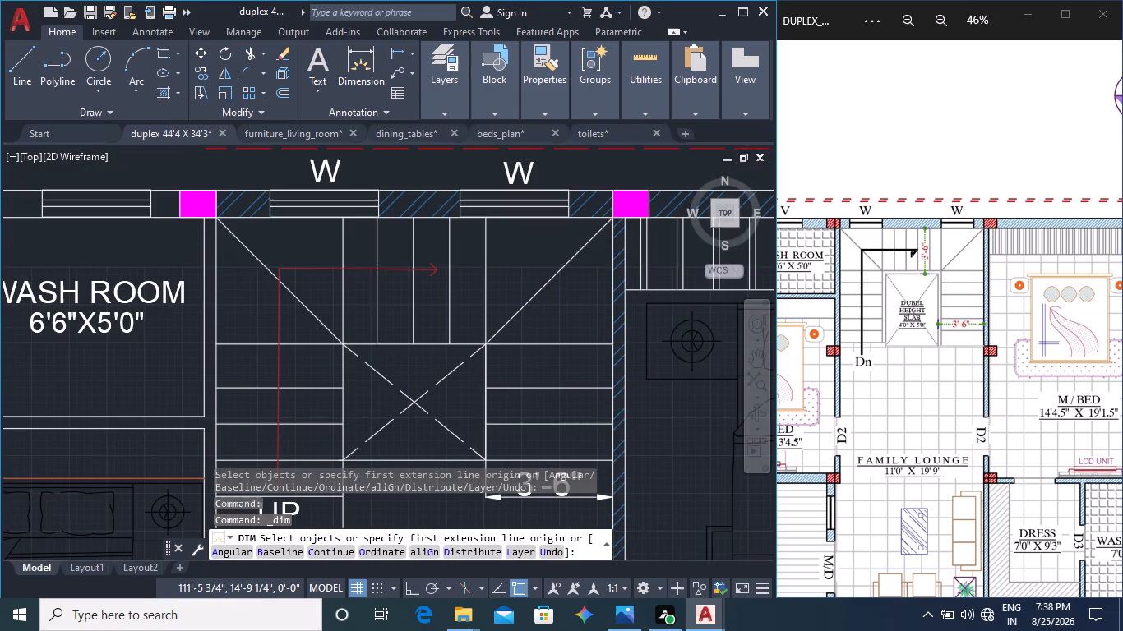
pyautogui.click(451, 344)
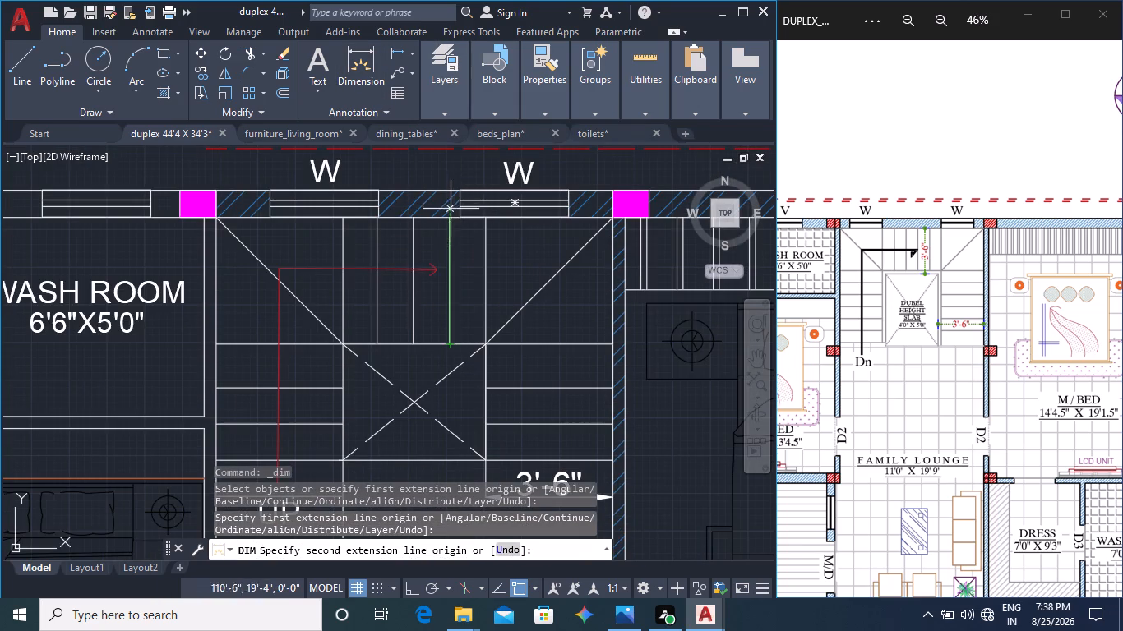
pyautogui.click(451, 216)
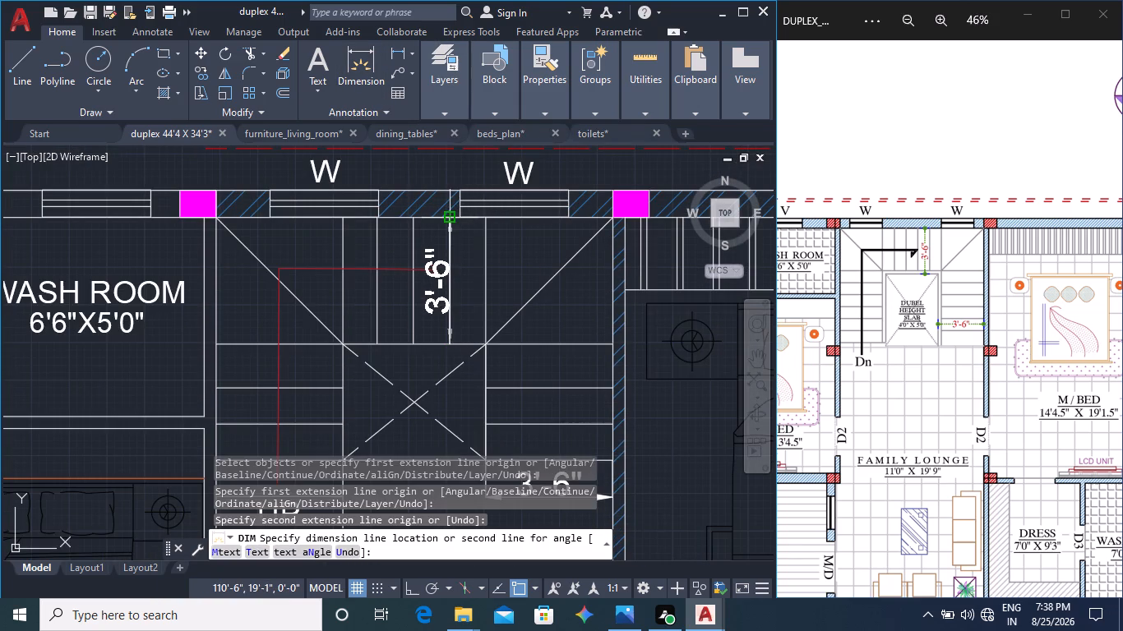
pyautogui.click(441, 217)
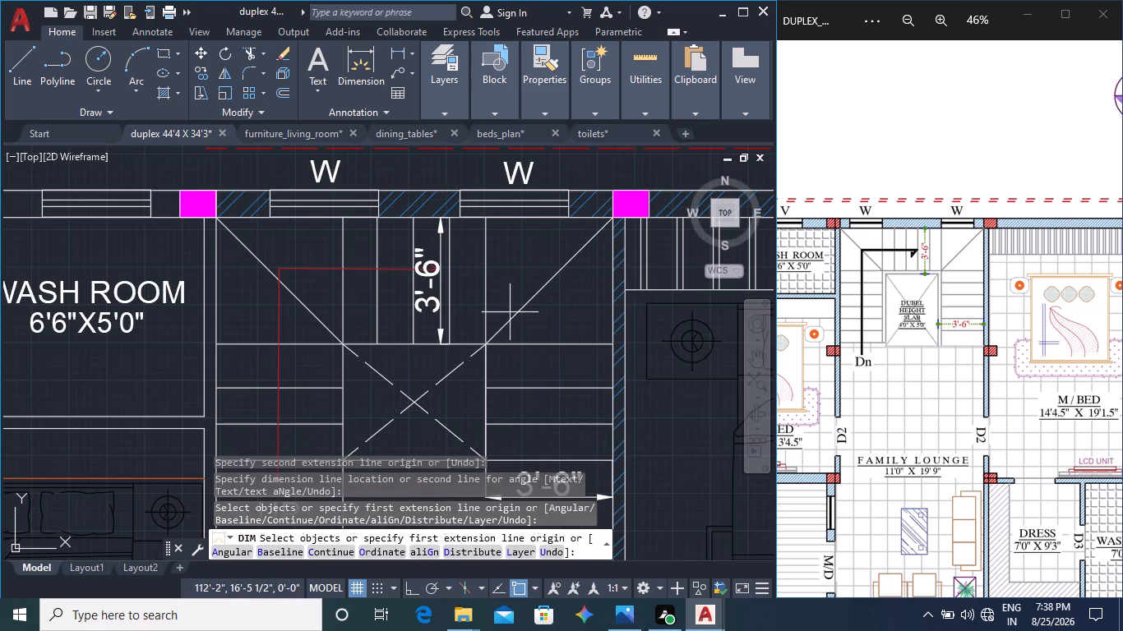
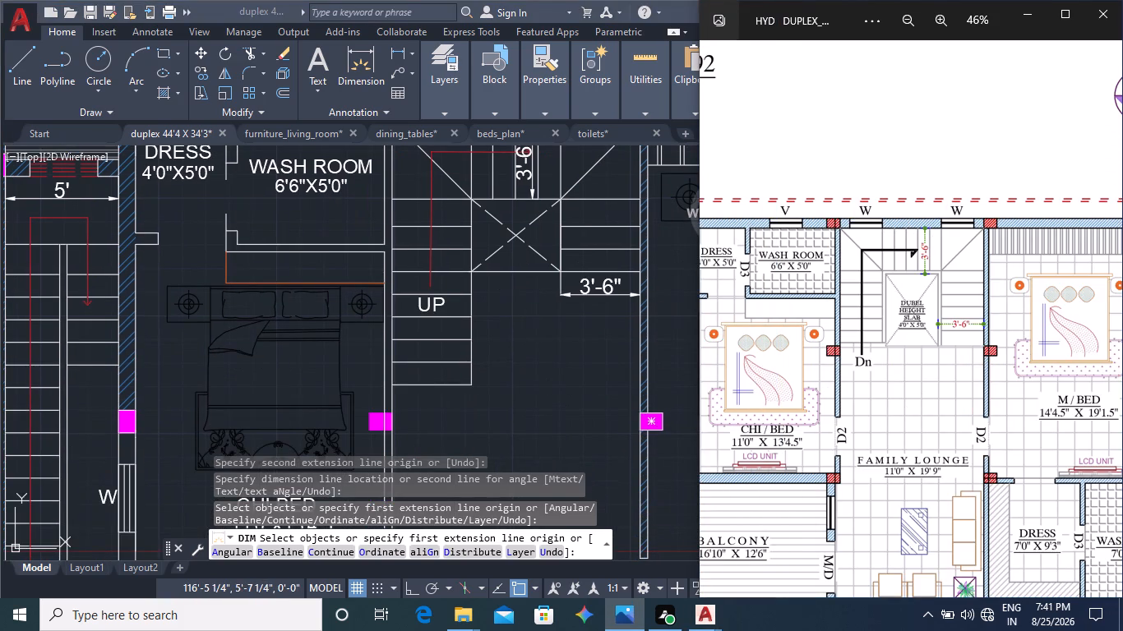
# Delete the UP label from the lower flight of the staircase beside CHI BED.
pyautogui.moveTo(548, 391); pyautogui.dragTo(548, 432, button='middle')
pyautogui.moveTo(1019, 430); pyautogui.dragTo(940, 436, button='middle')
pyautogui.moveTo(1051, 449); pyautogui.dragTo(548, 377, button='middle')
pyautogui.moveTo(548, 377); pyautogui.dragTo(914, 442, button='middle')
pyautogui.moveTo(1029, 440); pyautogui.dragTo(978, 448, button='middle')
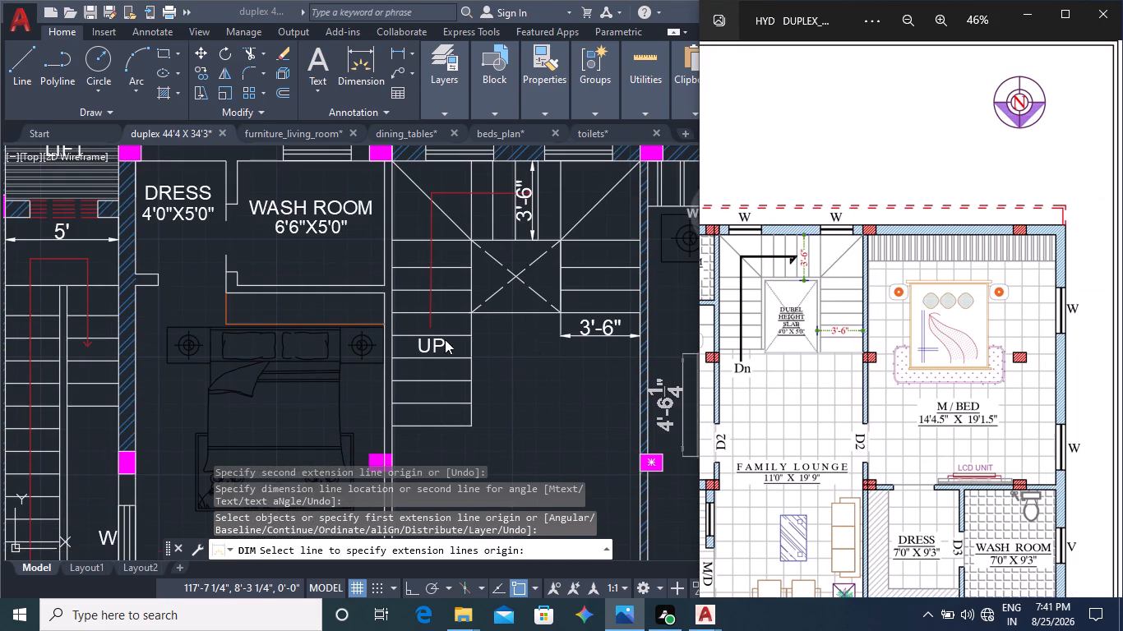
pyautogui.click(437, 343)
pyautogui.click(437, 343)
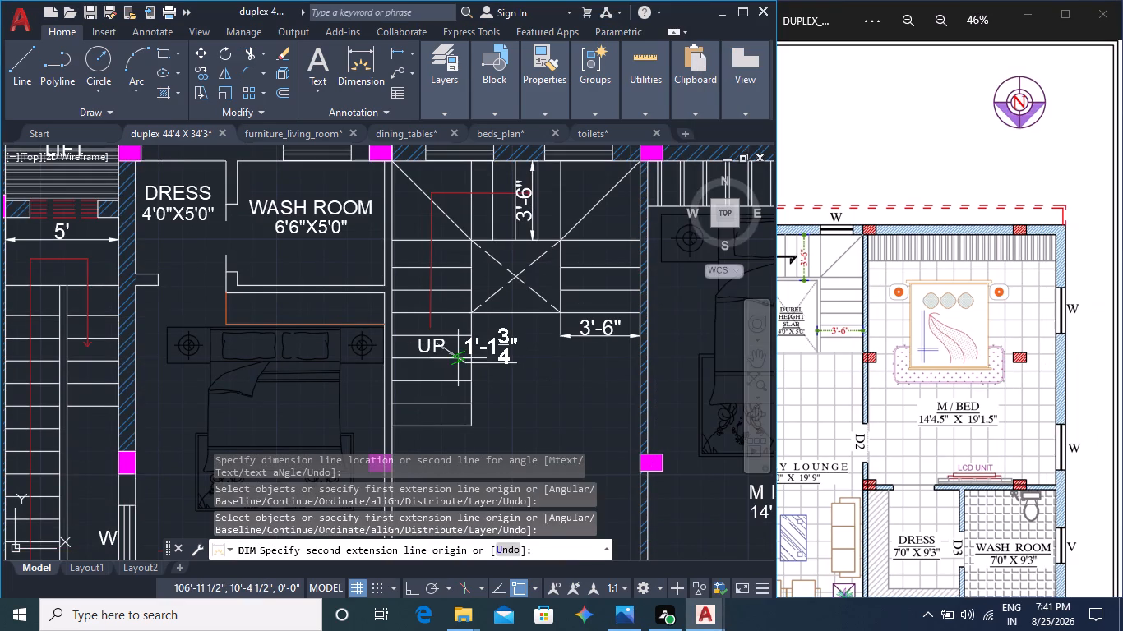
pyautogui.press('Escape')
pyautogui.click(445, 351)
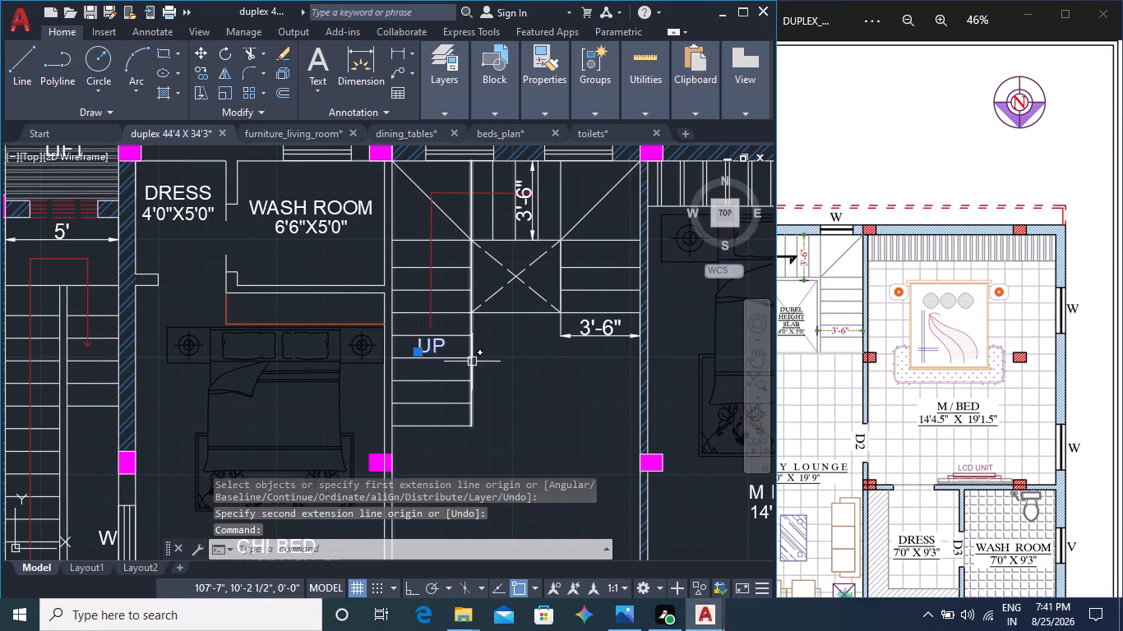
pyautogui.press('Delete')
# Delete the vertical 3'-6" dimension crossing the staircase's upper flight.
pyautogui.scroll(2, 529, 202)
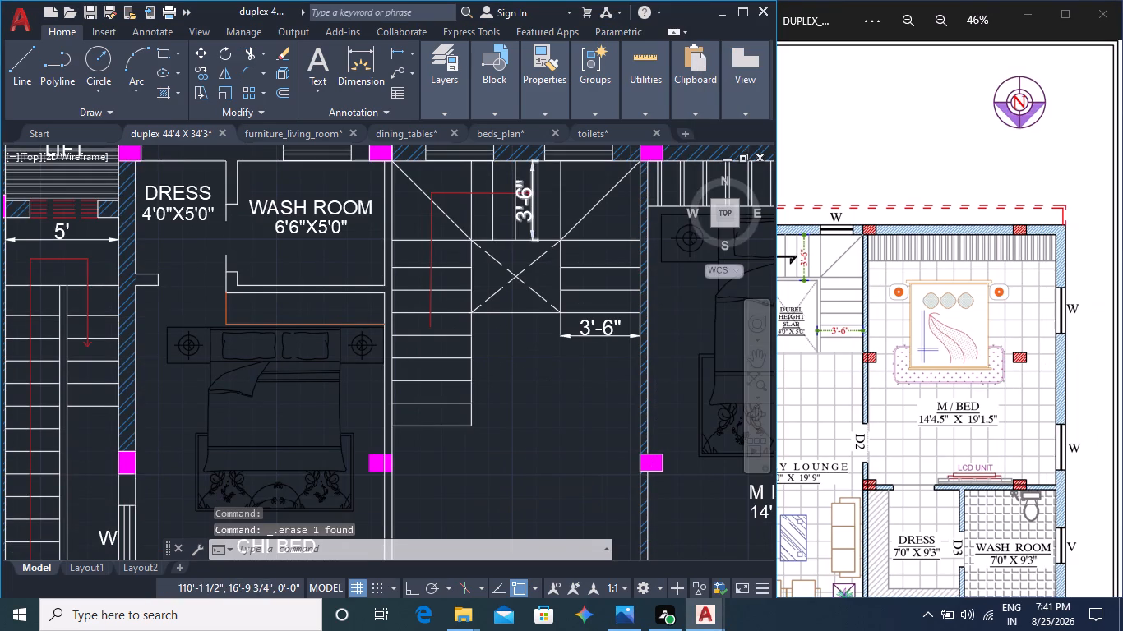
pyautogui.moveTo(527, 244); pyautogui.dragTo(529, 298, button='middle')
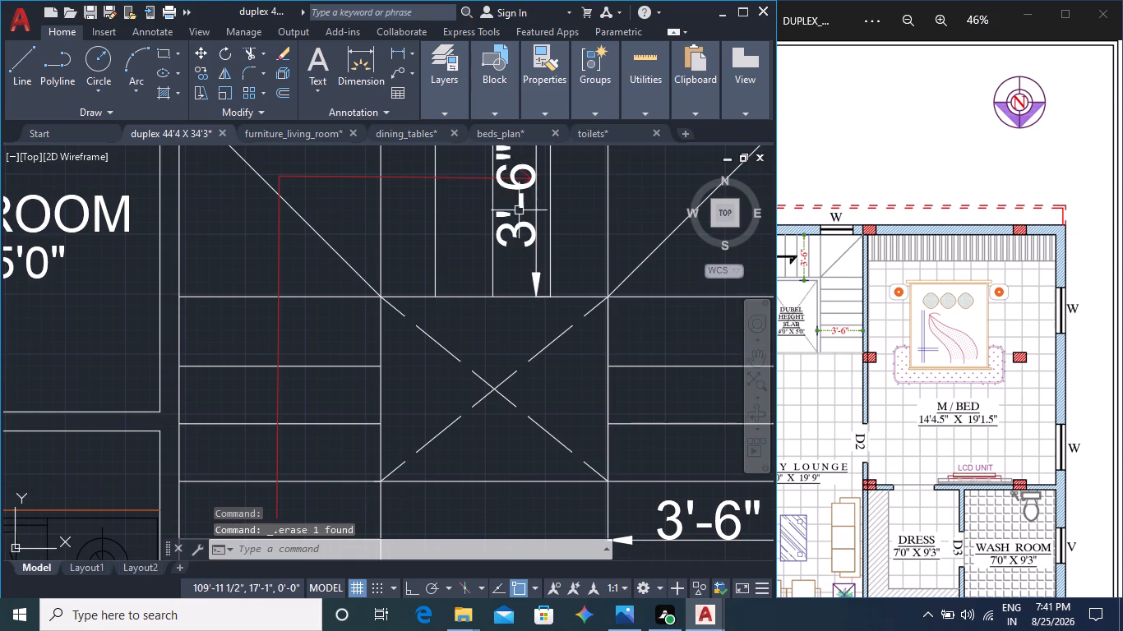
pyautogui.click(520, 245)
pyautogui.press('Delete')
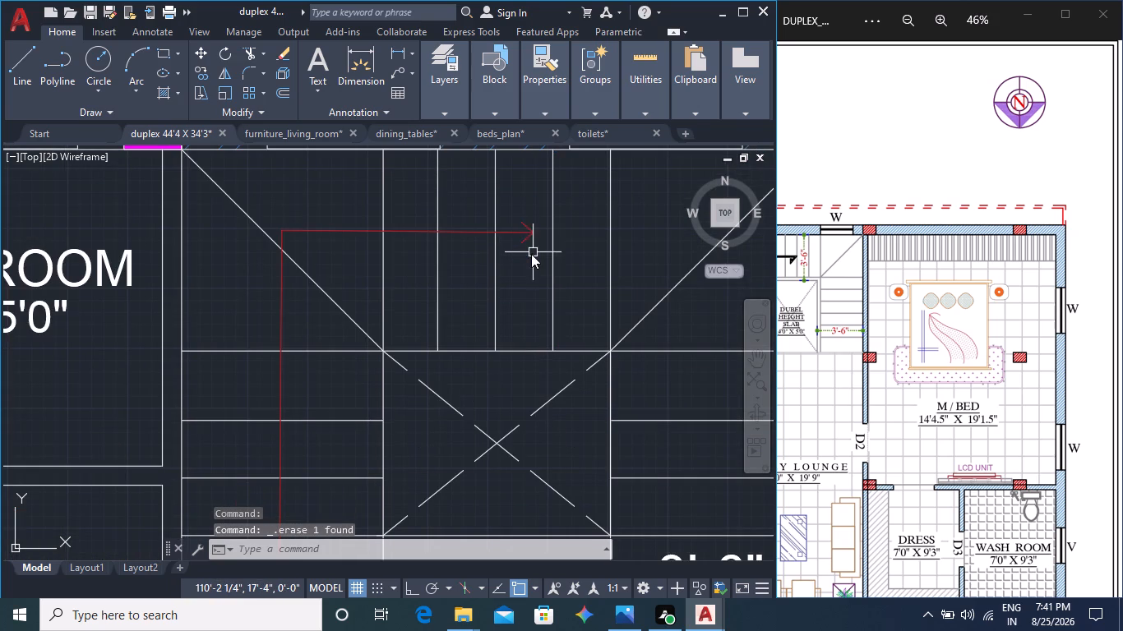
# Dimension the upper flight vertically from the crossed void's upper corner nearest M BED ROOM to the window wall's inner face, beside the tread line.
pyautogui.click(361, 60)
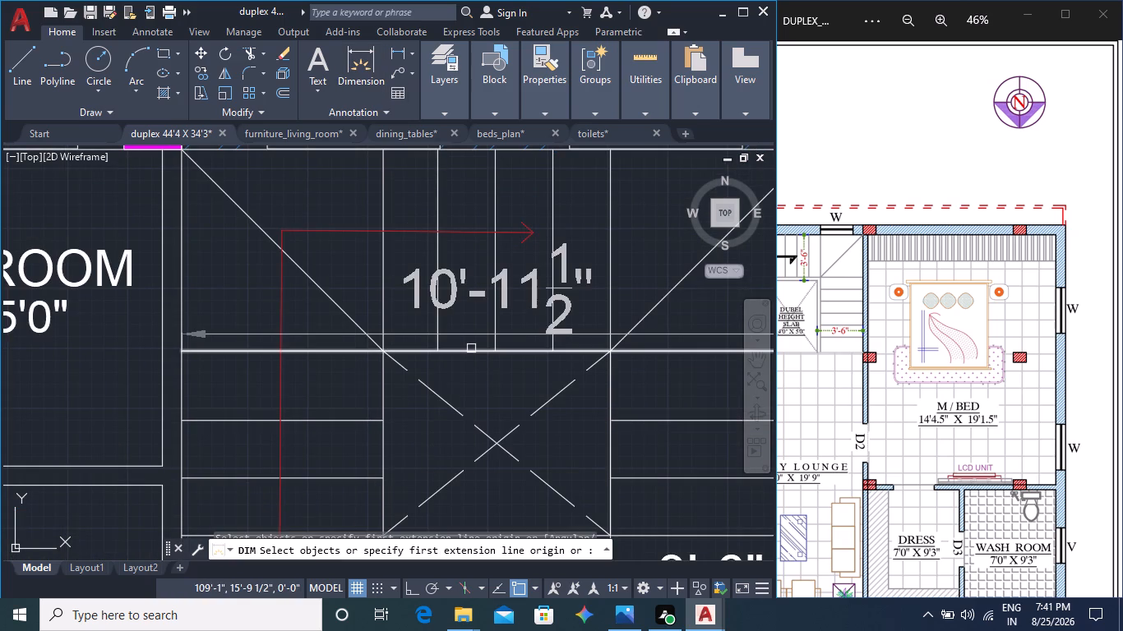
pyautogui.click(616, 352)
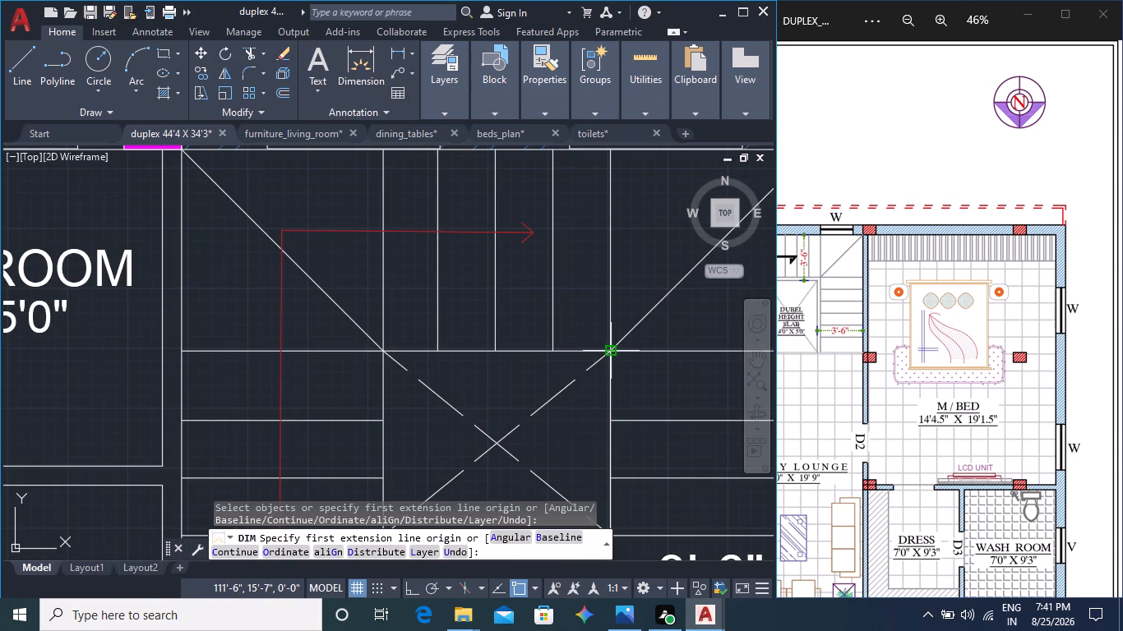
pyautogui.moveTo(620, 323); pyautogui.dragTo(612, 490, button='middle')
pyautogui.click(601, 315)
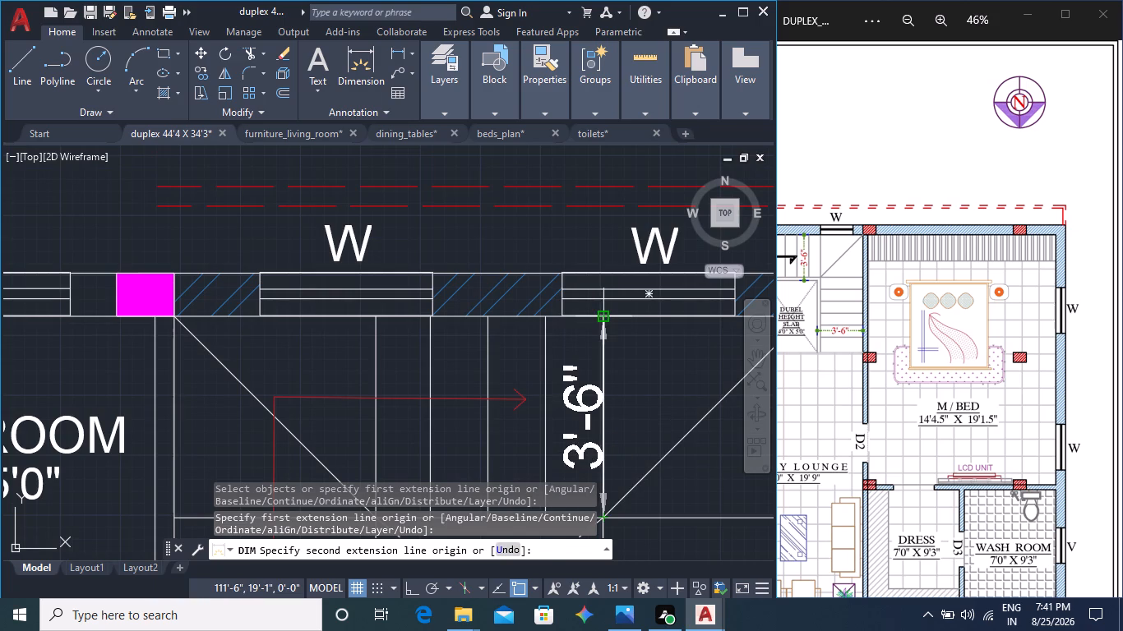
pyautogui.click(591, 320)
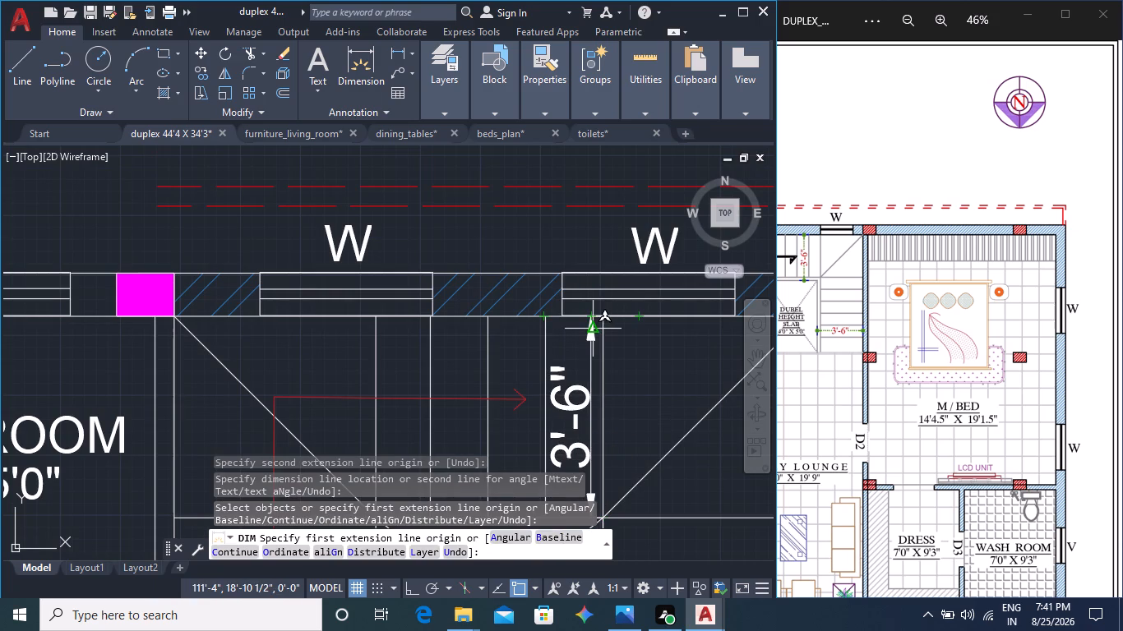
pyautogui.press('Escape')
# Copy the DN label from the staircase beside the lift to the tail of the inner staircase's red direction arrow.
pyautogui.scroll(-1, 579, 403)
pyautogui.moveTo(572, 431); pyautogui.dragTo(654, 272, button='middle')
pyautogui.moveTo(597, 394); pyautogui.dragTo(675, 253, button='middle')
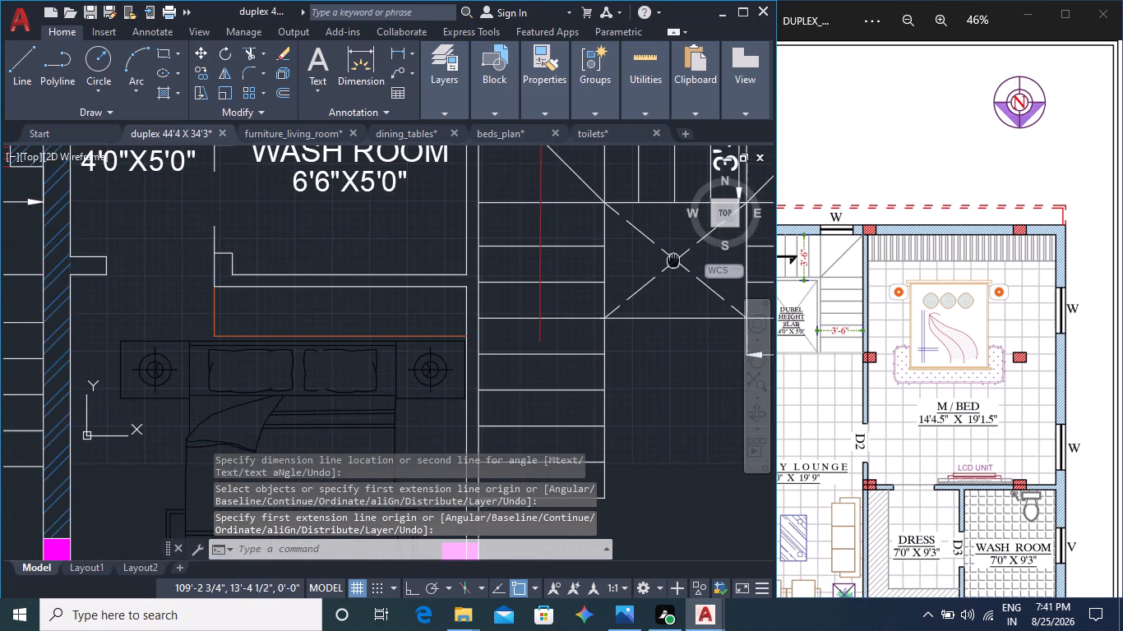
pyautogui.scroll(-3, 625, 314)
pyautogui.scroll(-1, 589, 413)
pyautogui.moveTo(615, 412); pyautogui.dragTo(588, 416, button='middle')
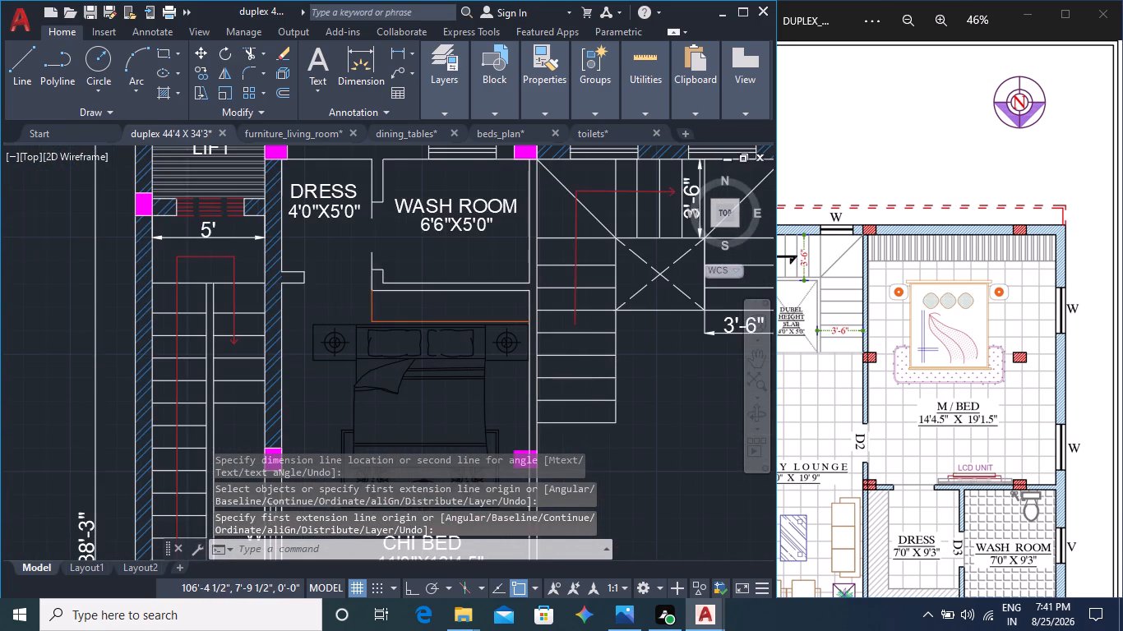
pyautogui.moveTo(588, 416); pyautogui.dragTo(722, 331, button='middle')
pyautogui.moveTo(519, 366); pyautogui.dragTo(713, 336, button='middle')
pyautogui.moveTo(502, 336); pyautogui.dragTo(806, 371, button='middle')
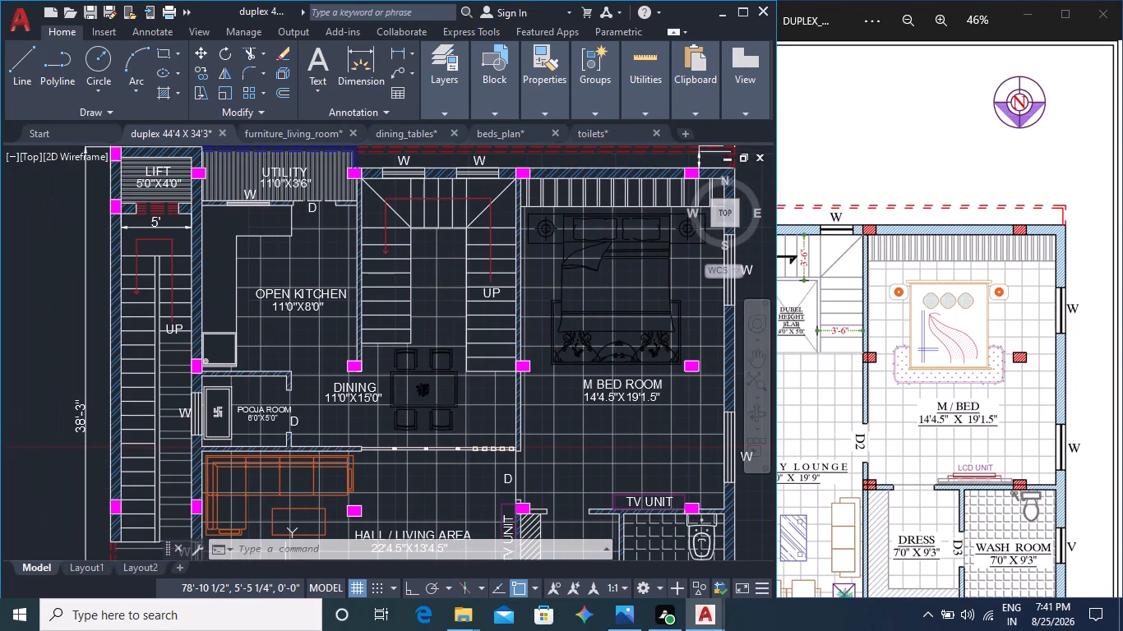
pyautogui.moveTo(579, 389); pyautogui.dragTo(317, 380, button='middle')
pyautogui.moveTo(586, 381); pyautogui.dragTo(340, 364, button='middle')
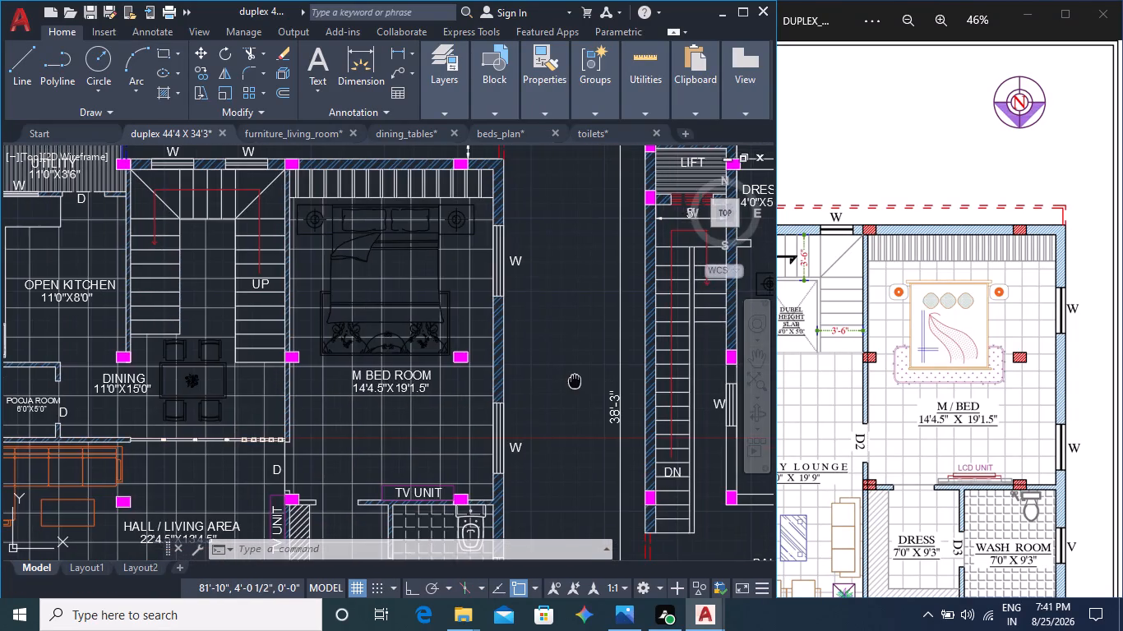
pyautogui.moveTo(462, 452); pyautogui.dragTo(424, 399, button='middle')
pyautogui.scroll(1, 404, 407)
pyautogui.click(386, 401)
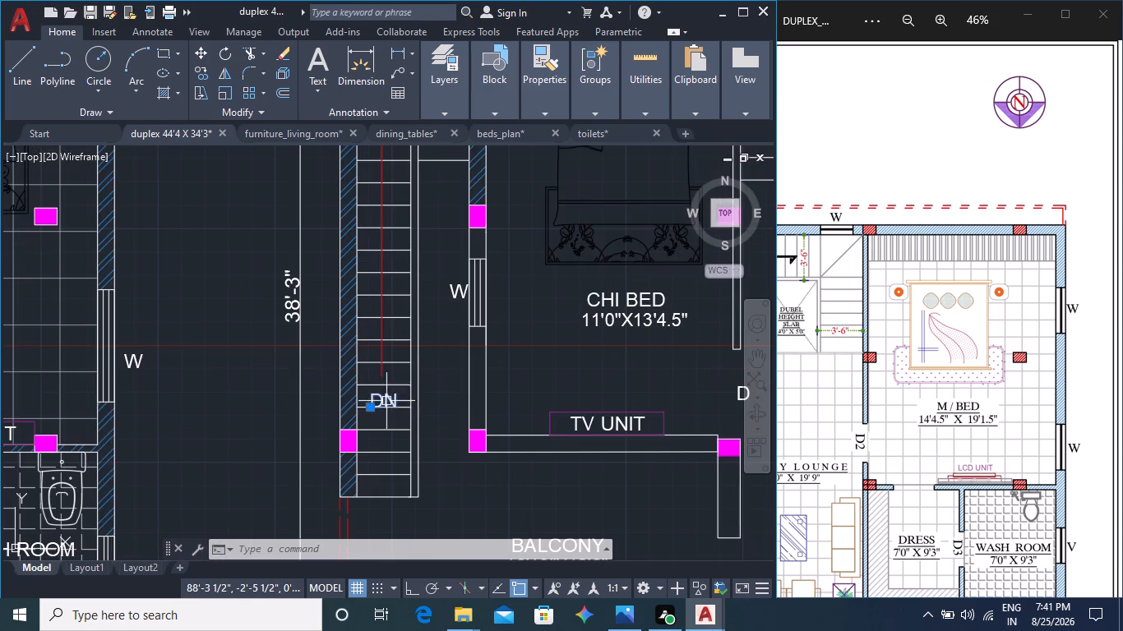
pyautogui.click(198, 73)
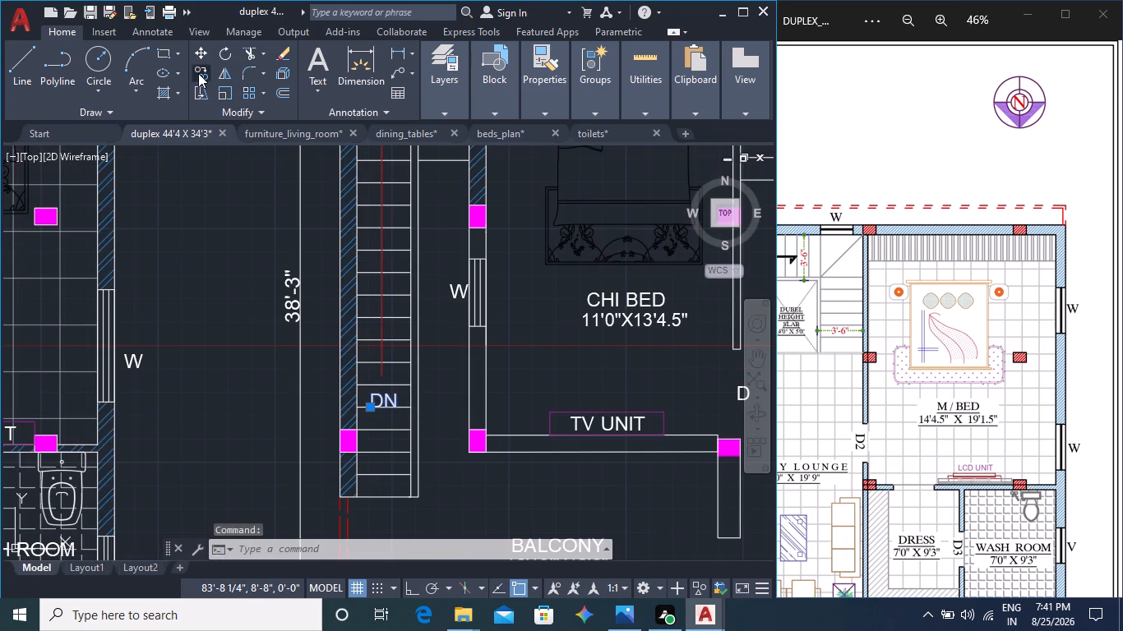
pyautogui.click(370, 405)
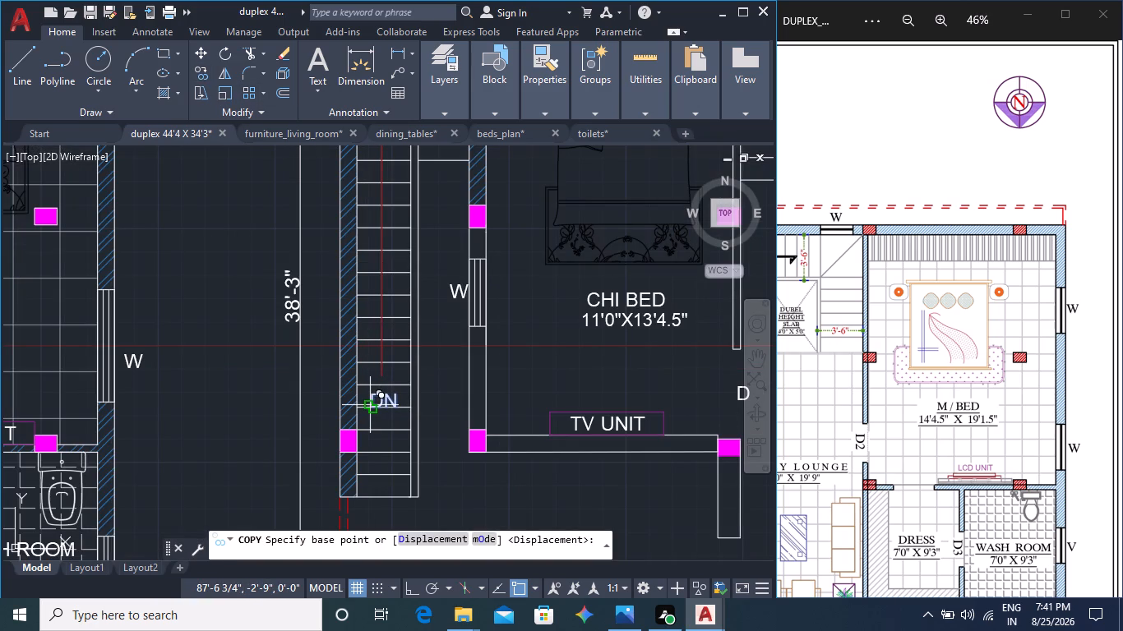
pyautogui.moveTo(490, 353); pyautogui.dragTo(256, 475, button='middle')
pyautogui.moveTo(506, 350); pyautogui.dragTo(441, 481, button='middle')
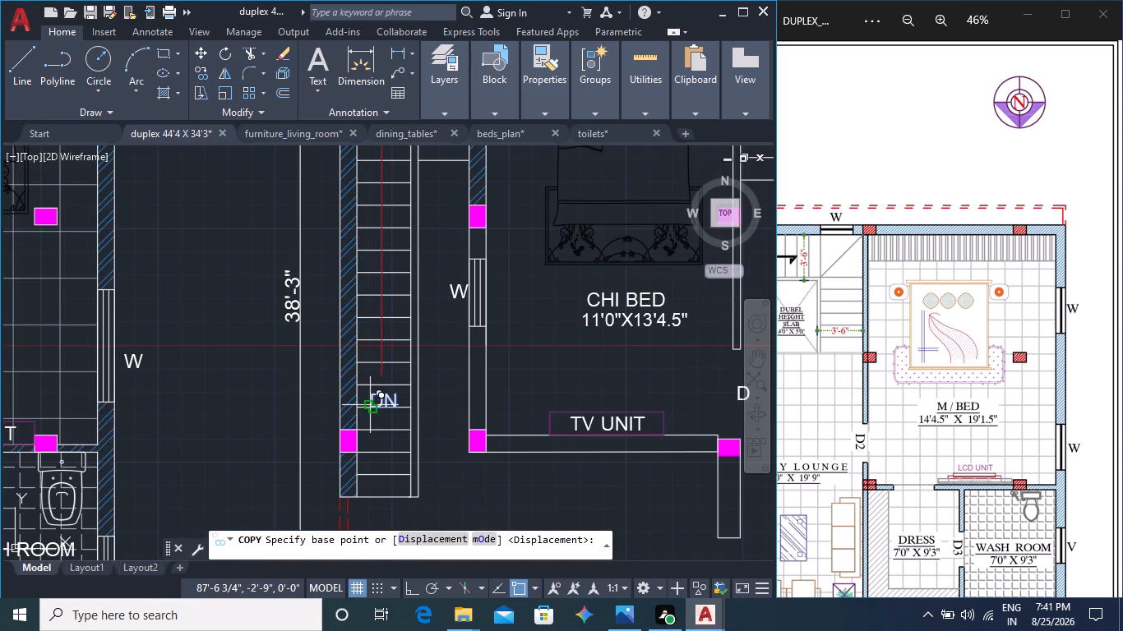
pyautogui.click(465, 362)
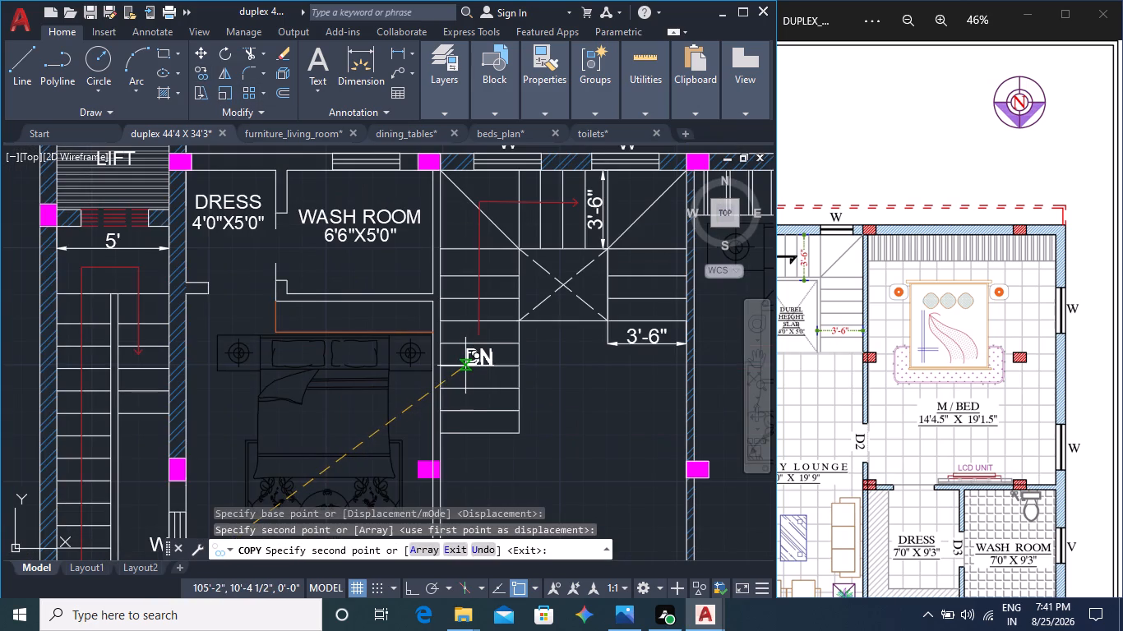
pyautogui.press('Escape')
# Compare the family lounge, dress, wash room and balcony areas of the drawing with the reference third-floor plan.
pyautogui.middleClick(875, 373)
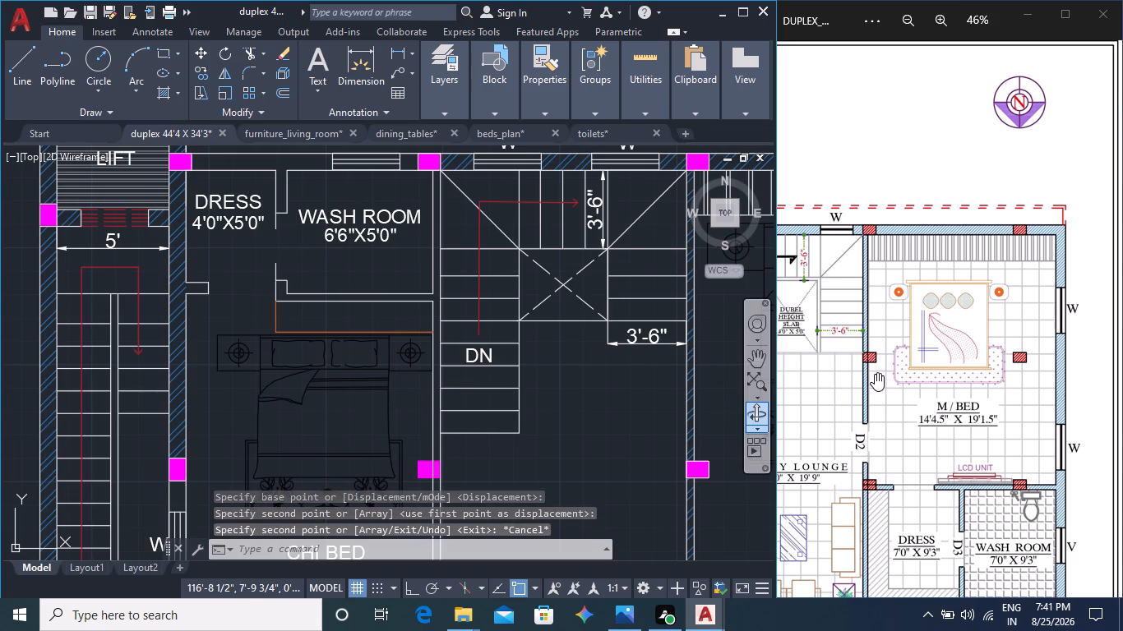
pyautogui.moveTo(798, 370); pyautogui.dragTo(876, 364, button='middle')
pyautogui.moveTo(848, 453); pyautogui.dragTo(866, 357, button='middle')
pyautogui.scroll(-2, 888, 427)
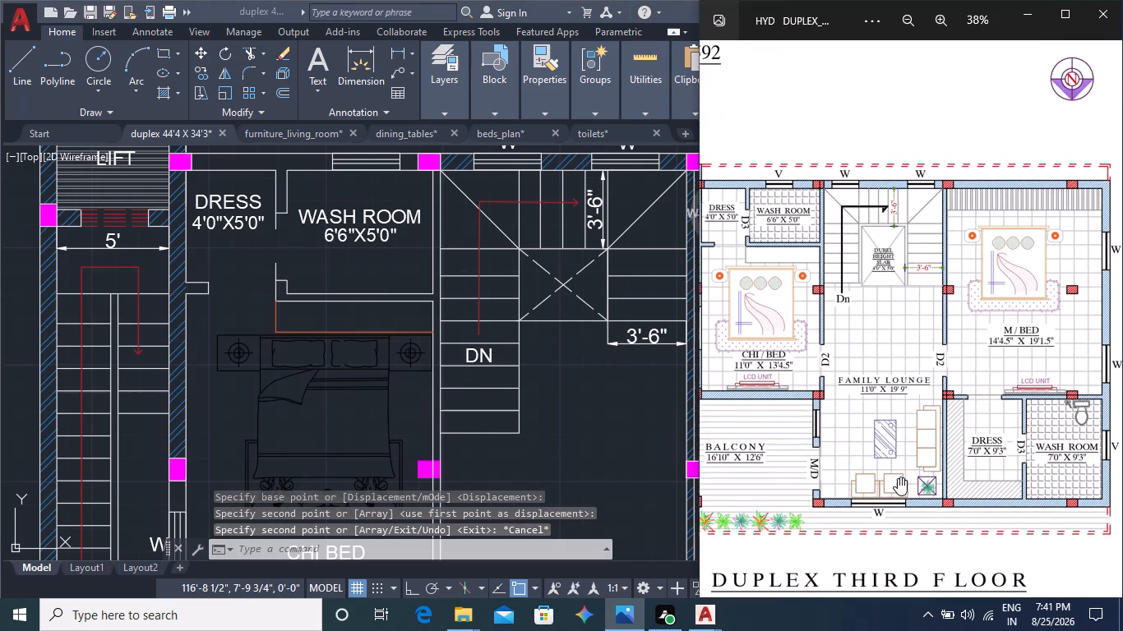
pyautogui.moveTo(903, 467); pyautogui.dragTo(901, 410, button='middle')
pyautogui.middleClick(988, 431)
pyautogui.moveTo(556, 455); pyautogui.dragTo(548, 391, button='middle')
pyautogui.moveTo(588, 453); pyautogui.dragTo(486, 267, button='middle')
pyautogui.moveTo(537, 380); pyautogui.dragTo(398, 171, button='middle')
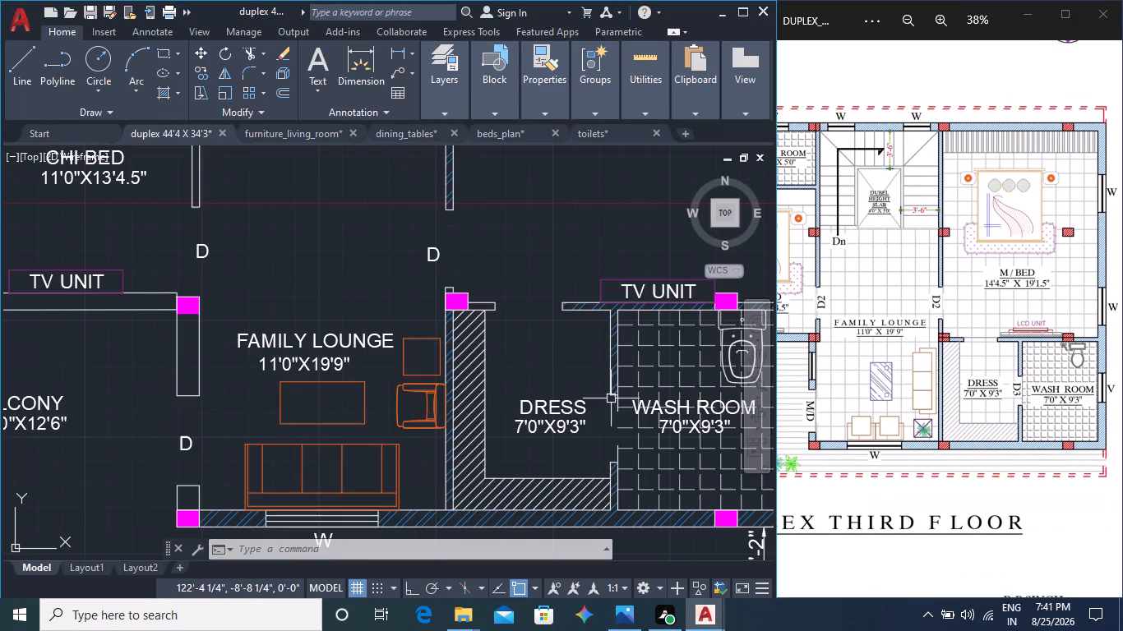
pyautogui.scroll(-1, 579, 368)
pyautogui.moveTo(576, 379); pyautogui.dragTo(688, 353, button='middle')
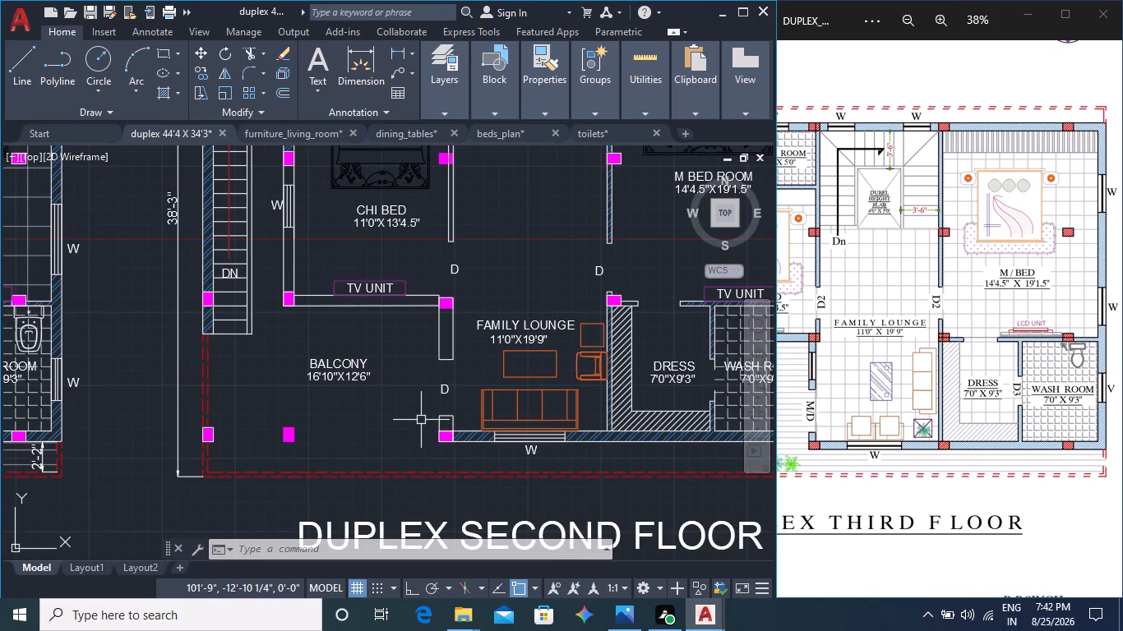
pyautogui.scroll(-2, 884, 417)
pyautogui.moveTo(859, 398); pyautogui.dragTo(954, 390, button='middle')
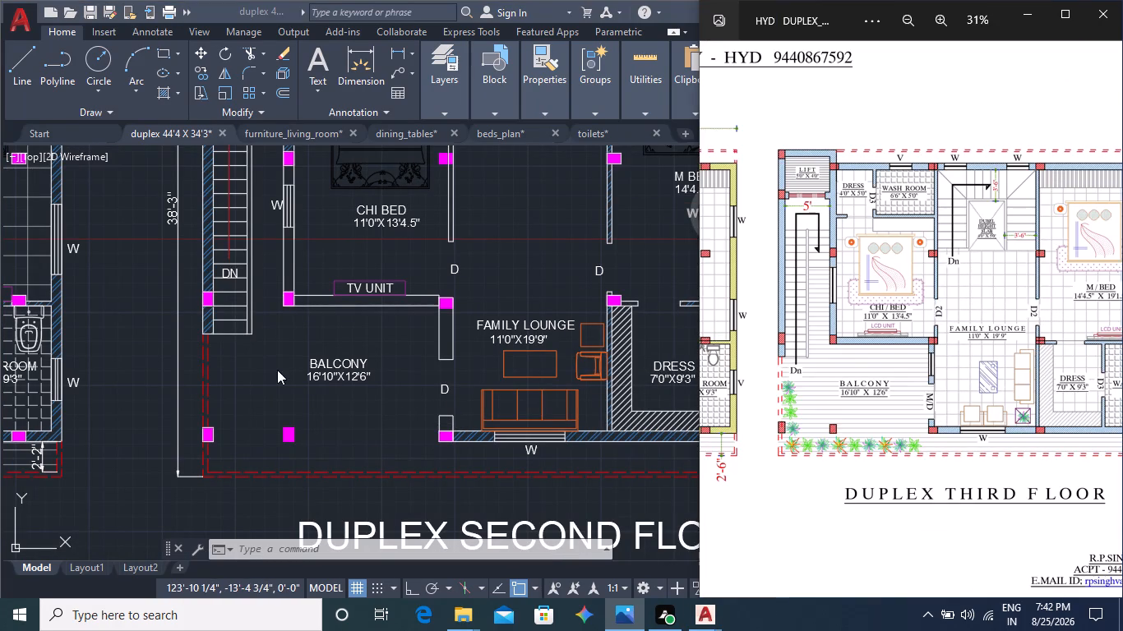
# Draw a line across the door opening between the balcony and family lounge, joining the wall corners on the lounge side.
pyautogui.click(17, 73)
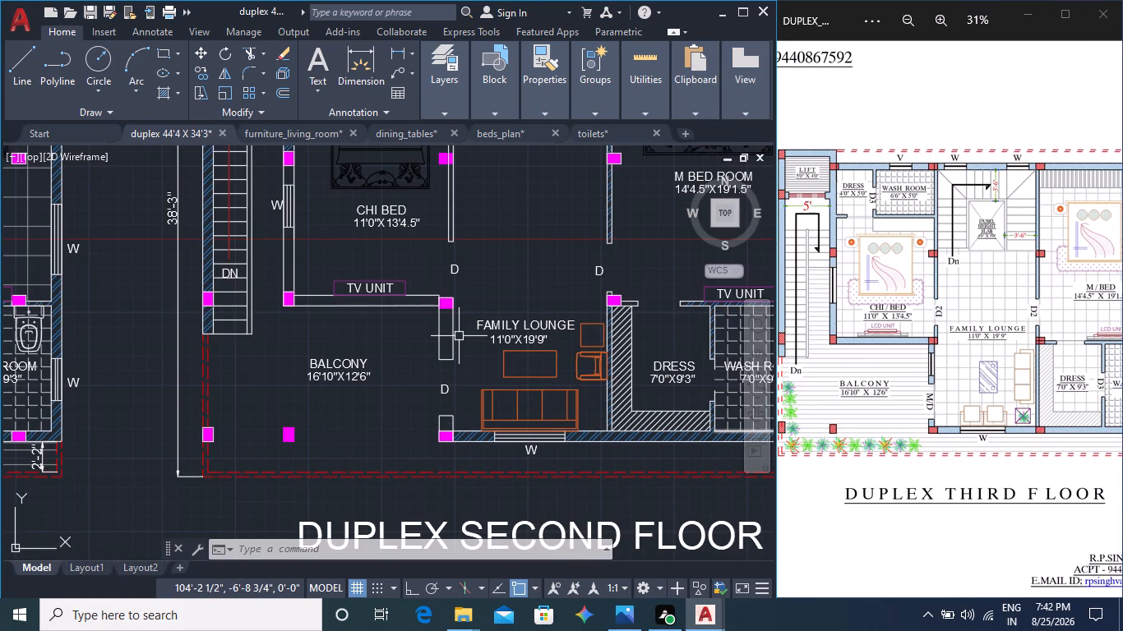
pyautogui.scroll(2, 469, 367)
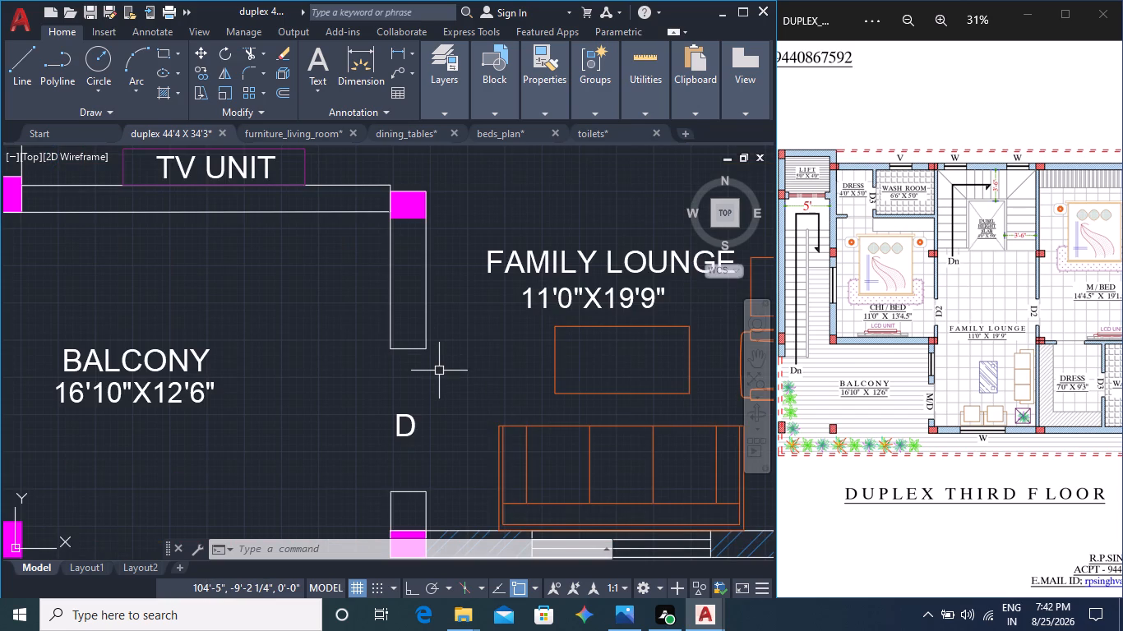
pyautogui.click(24, 67)
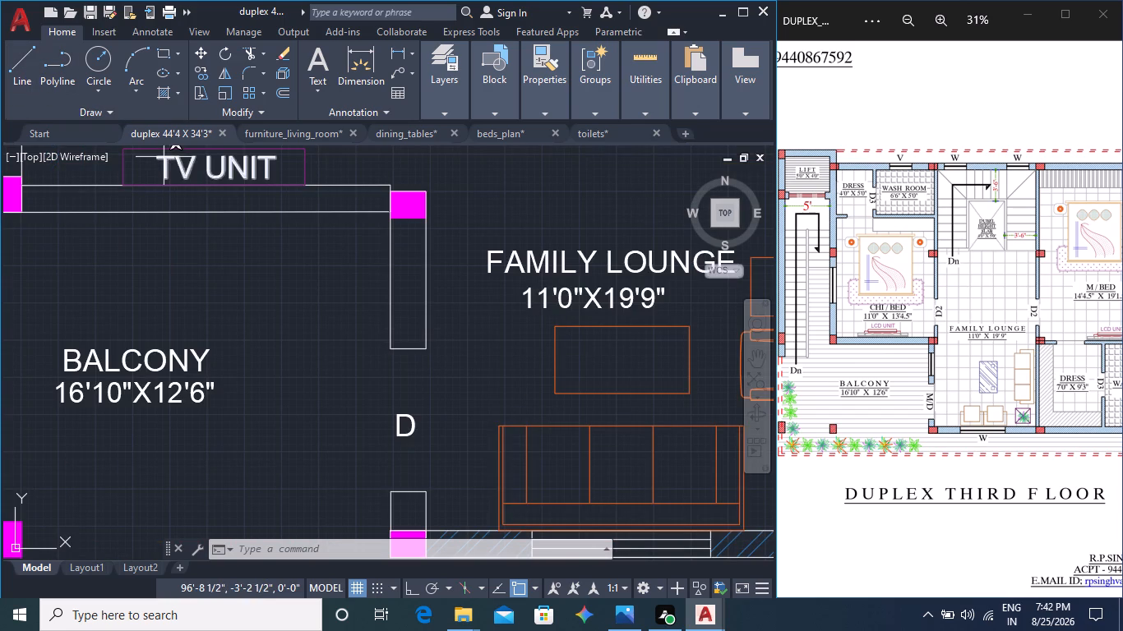
pyautogui.click(423, 348)
pyautogui.moveTo(450, 480); pyautogui.dragTo(471, 381, button='middle')
pyautogui.click(446, 395)
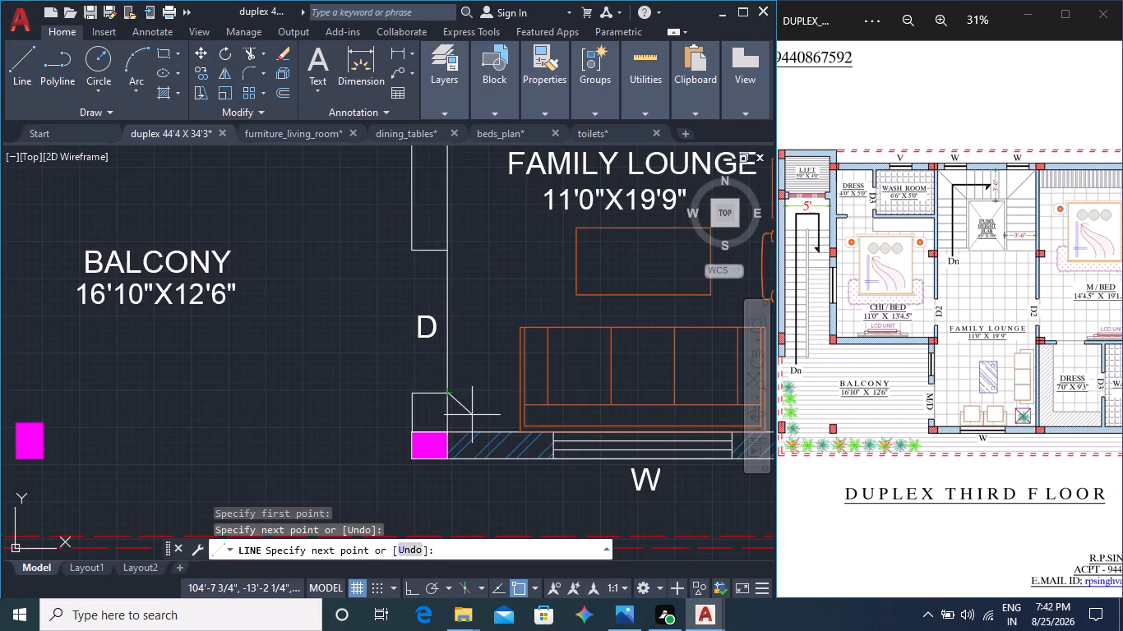
pyautogui.press('Escape')
# Set the linetype of the balcony door opening's line to ACAD_ISO02W100.
pyautogui.click(446, 366)
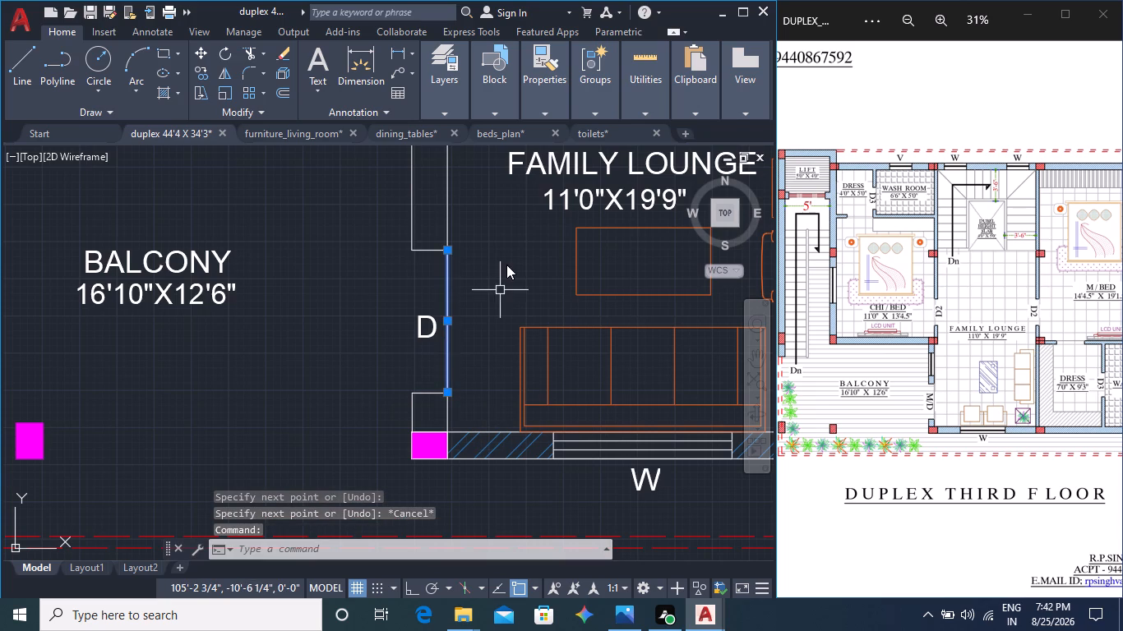
pyautogui.click(550, 61)
pyautogui.click(616, 173)
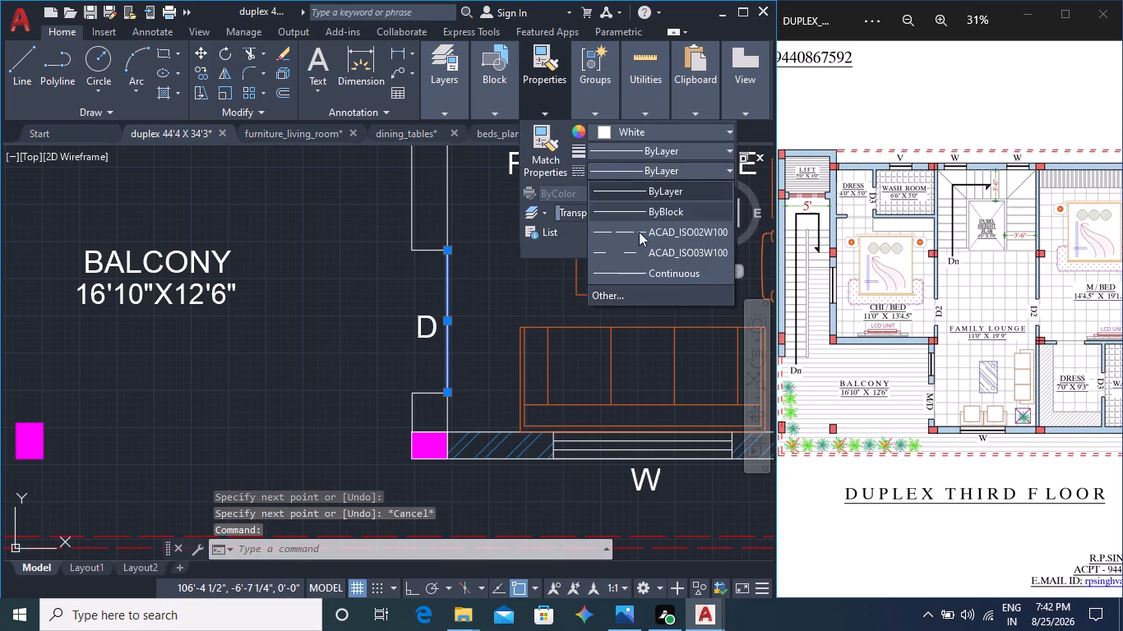
pyautogui.click(645, 241)
pyautogui.press('Escape')
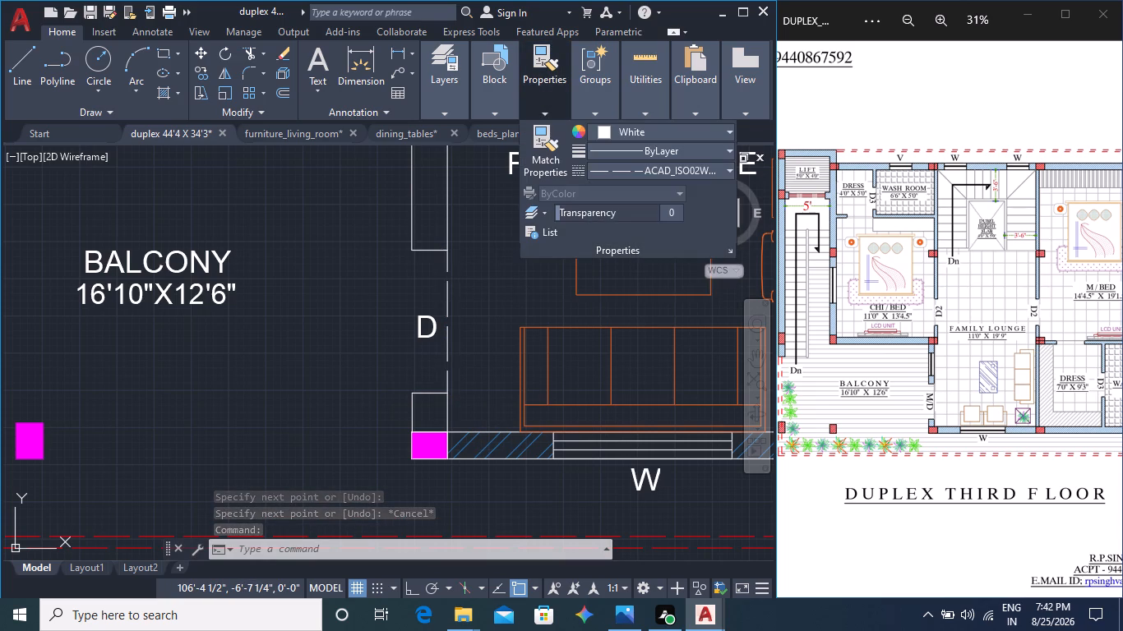
pyautogui.press('Escape')
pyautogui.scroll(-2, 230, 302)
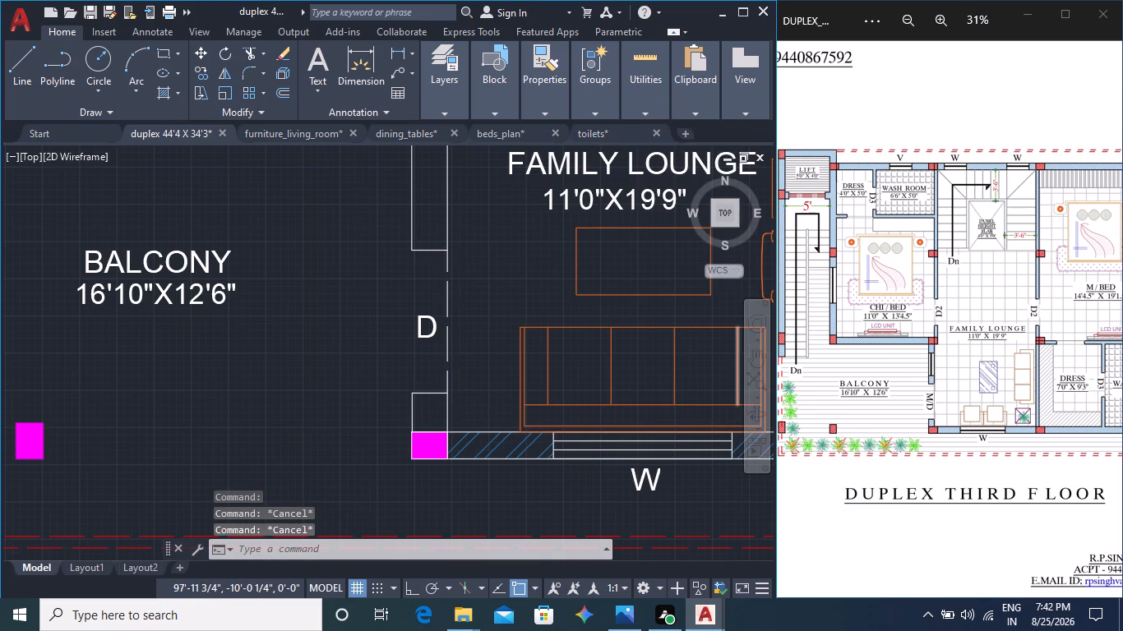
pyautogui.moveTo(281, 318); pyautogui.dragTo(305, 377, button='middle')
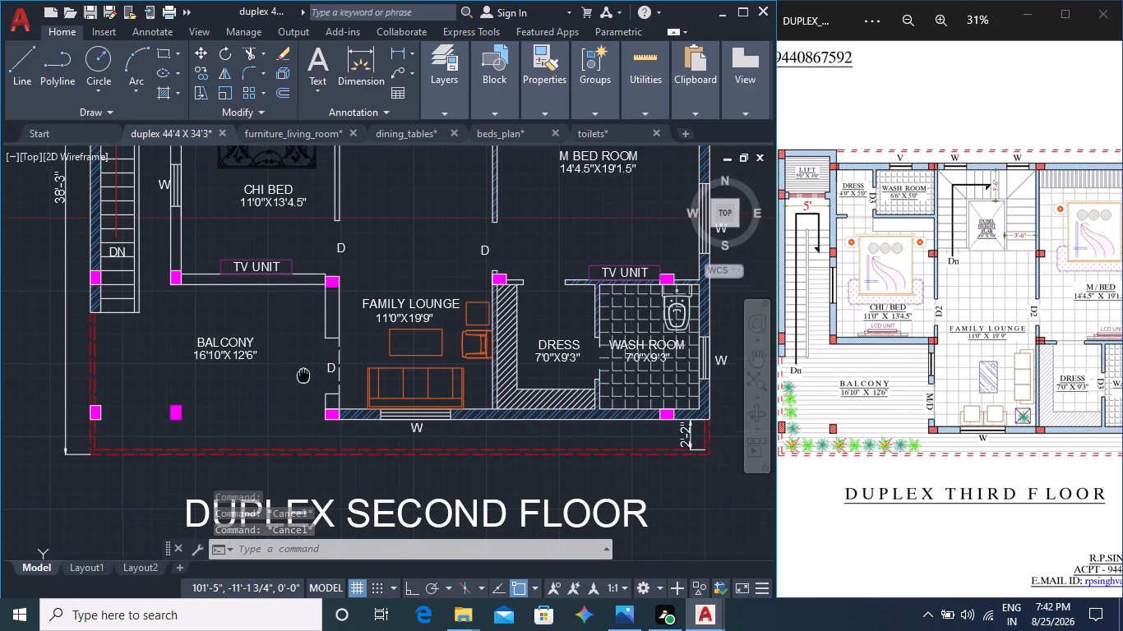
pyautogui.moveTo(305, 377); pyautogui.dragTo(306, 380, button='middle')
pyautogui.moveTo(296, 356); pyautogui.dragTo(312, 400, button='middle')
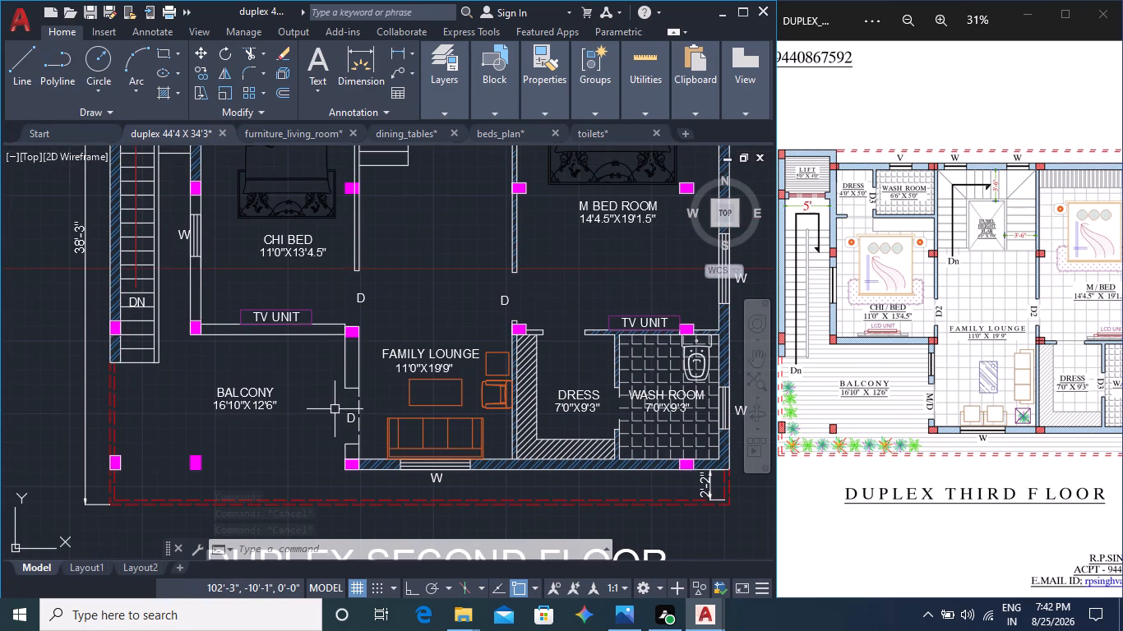
# Hatch the connected floor area of the family lounge, bedrooms and dress rooms with the ANSI37 pattern at angle 0.
pyautogui.moveTo(321, 390); pyautogui.dragTo(329, 444, button='middle')
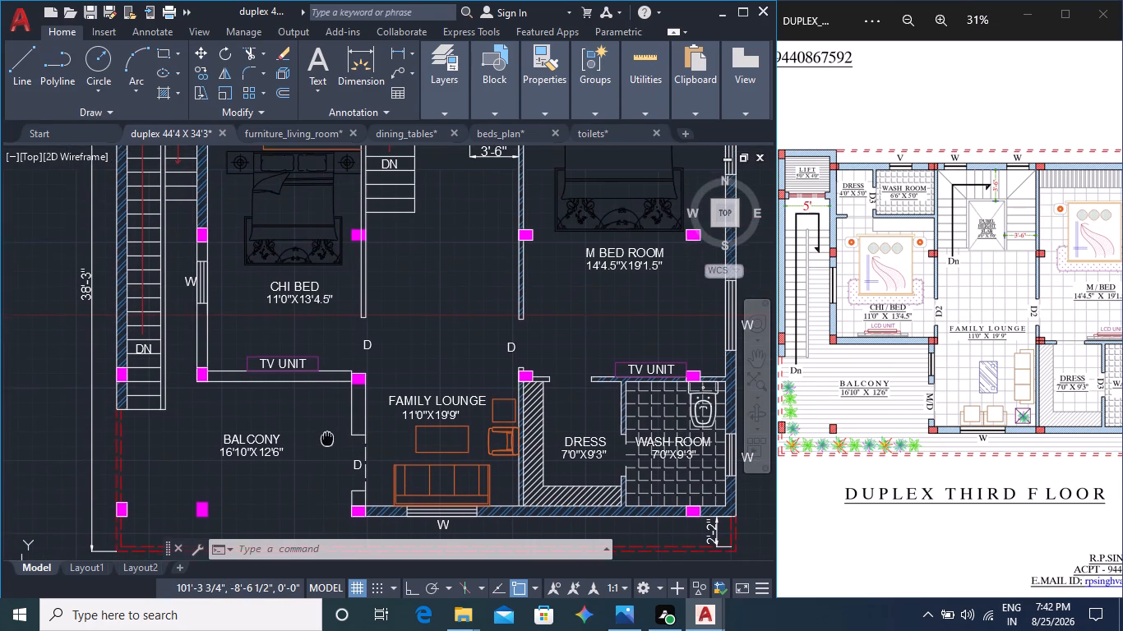
pyautogui.moveTo(329, 444); pyautogui.dragTo(330, 420, button='middle')
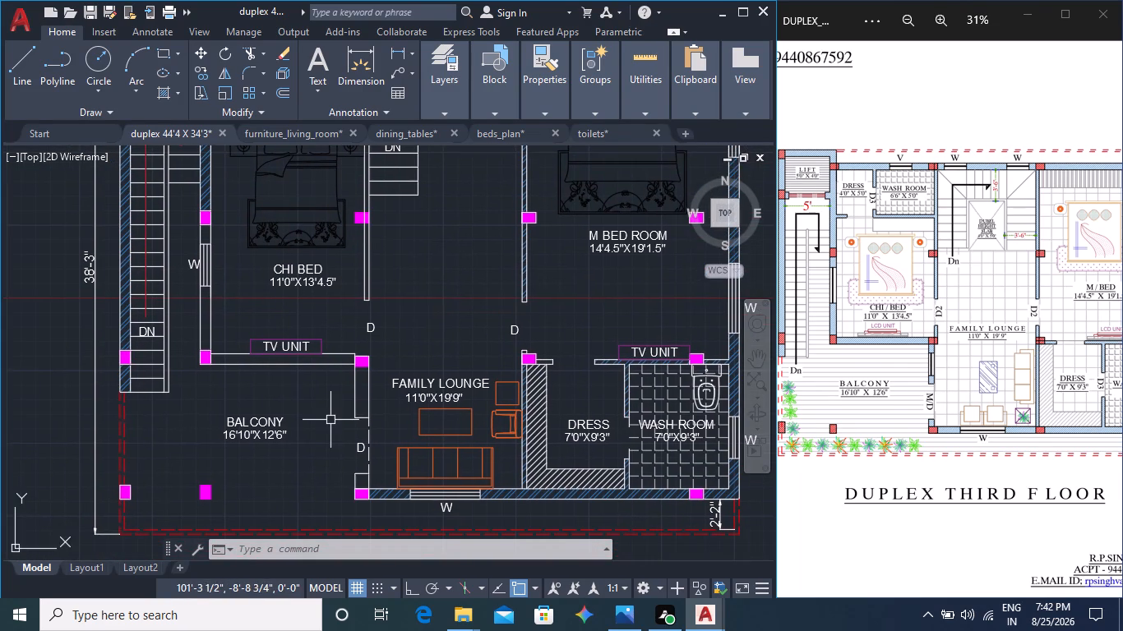
pyautogui.moveTo(443, 339); pyautogui.dragTo(354, 403, button='middle')
pyautogui.press('h')
pyautogui.press('Return')
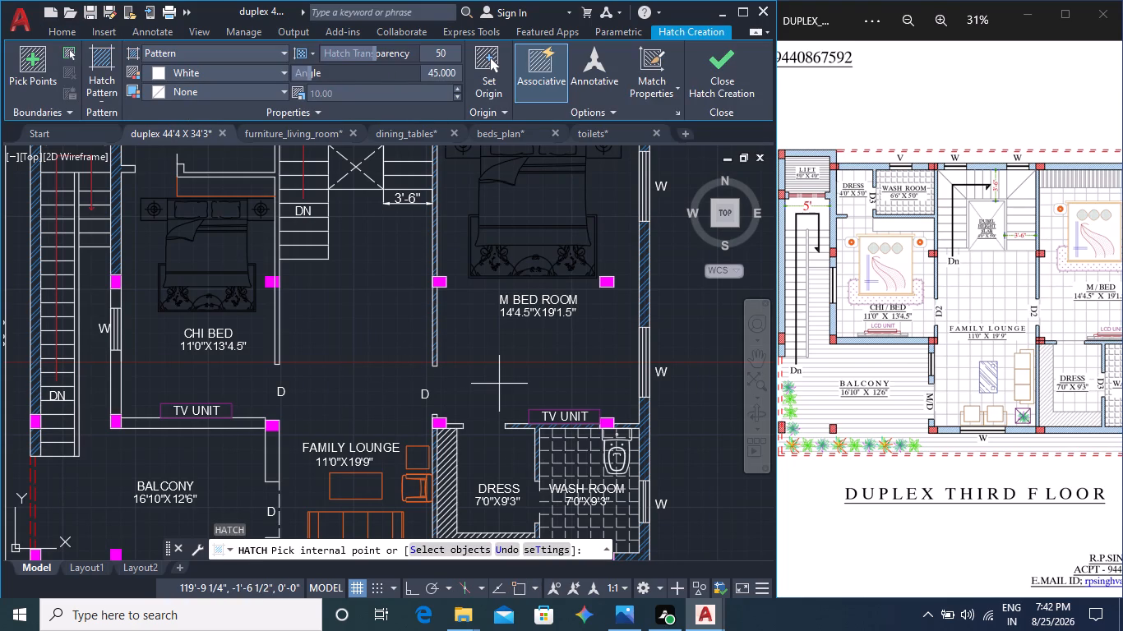
pyautogui.moveTo(392, 338); pyautogui.dragTo(407, 414, button='middle')
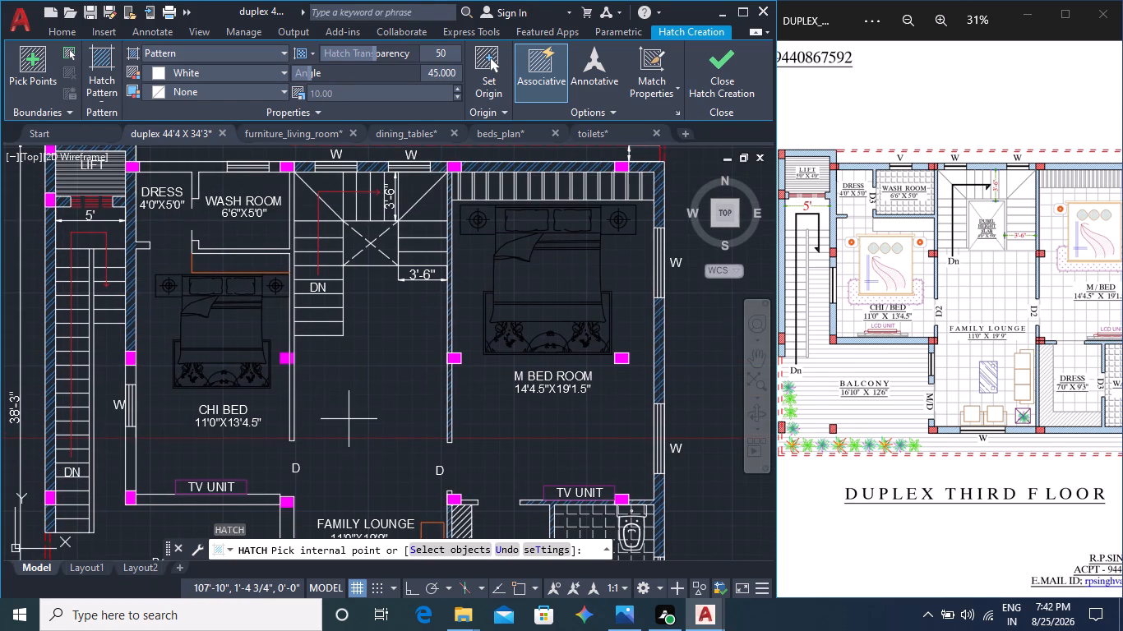
pyautogui.click(104, 67)
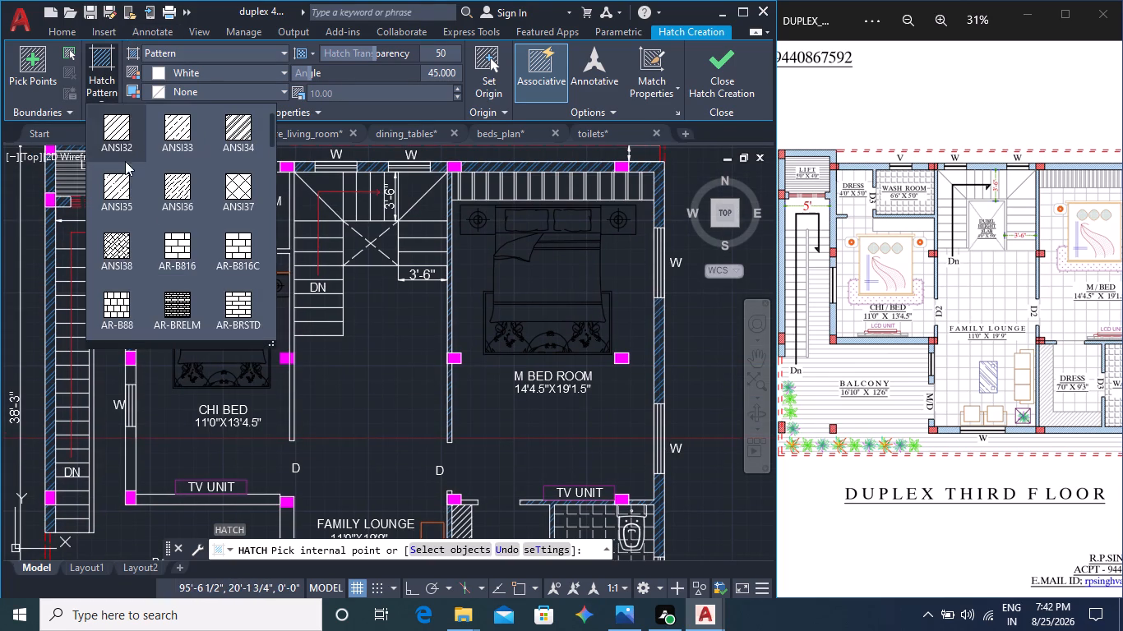
pyautogui.click(233, 191)
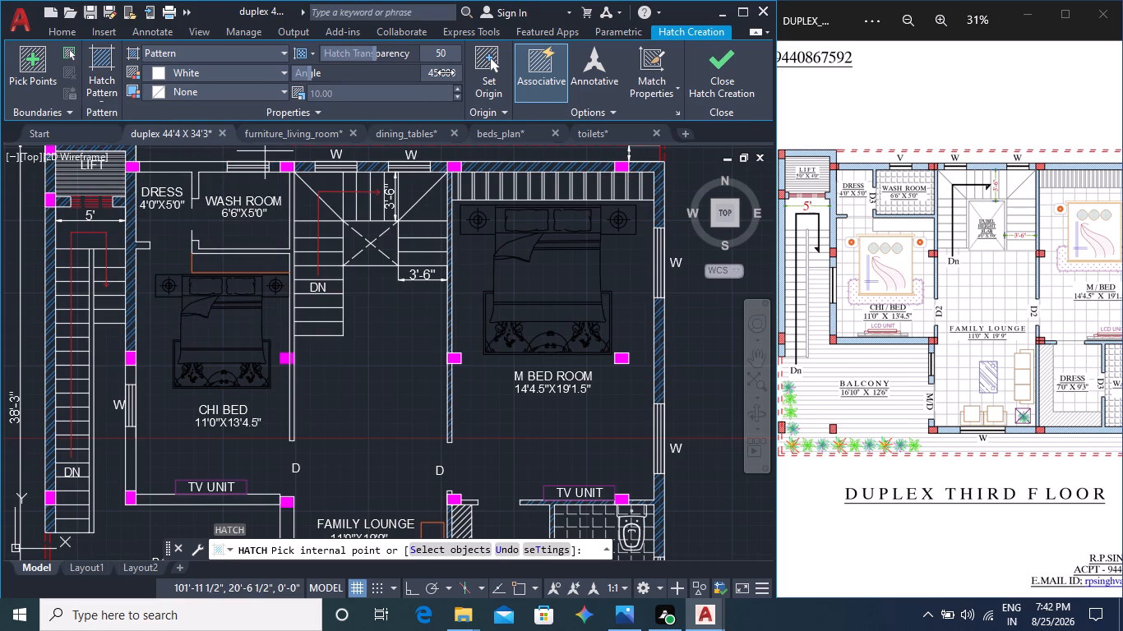
pyautogui.moveTo(314, 76); pyautogui.dragTo(308, 76)
pyautogui.moveTo(308, 76); pyautogui.dragTo(220, 84)
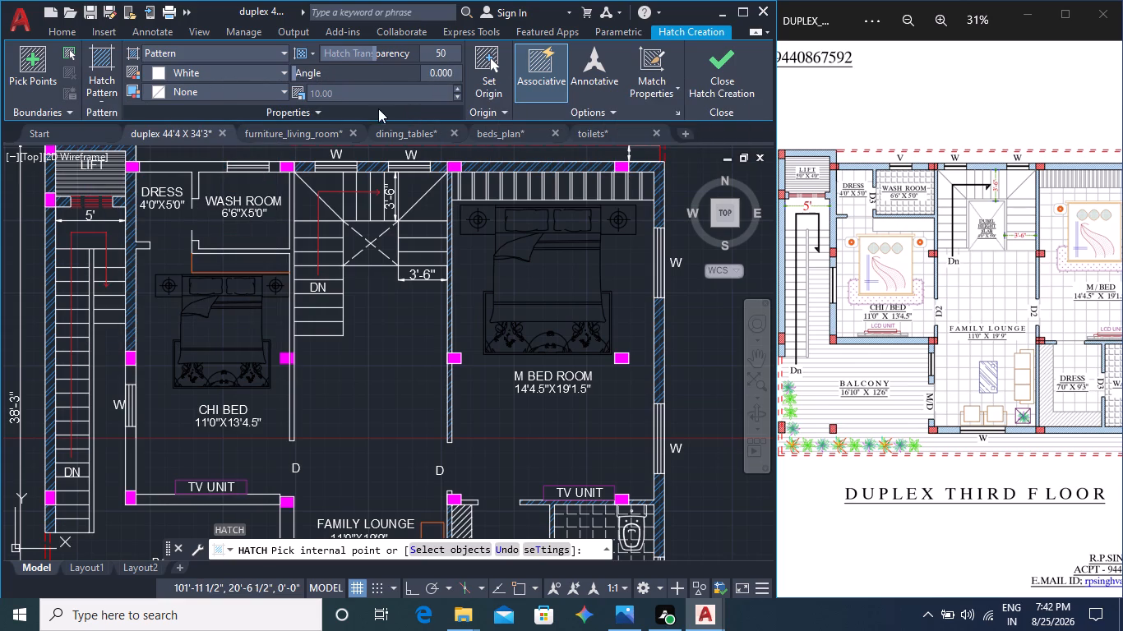
pyautogui.click(379, 360)
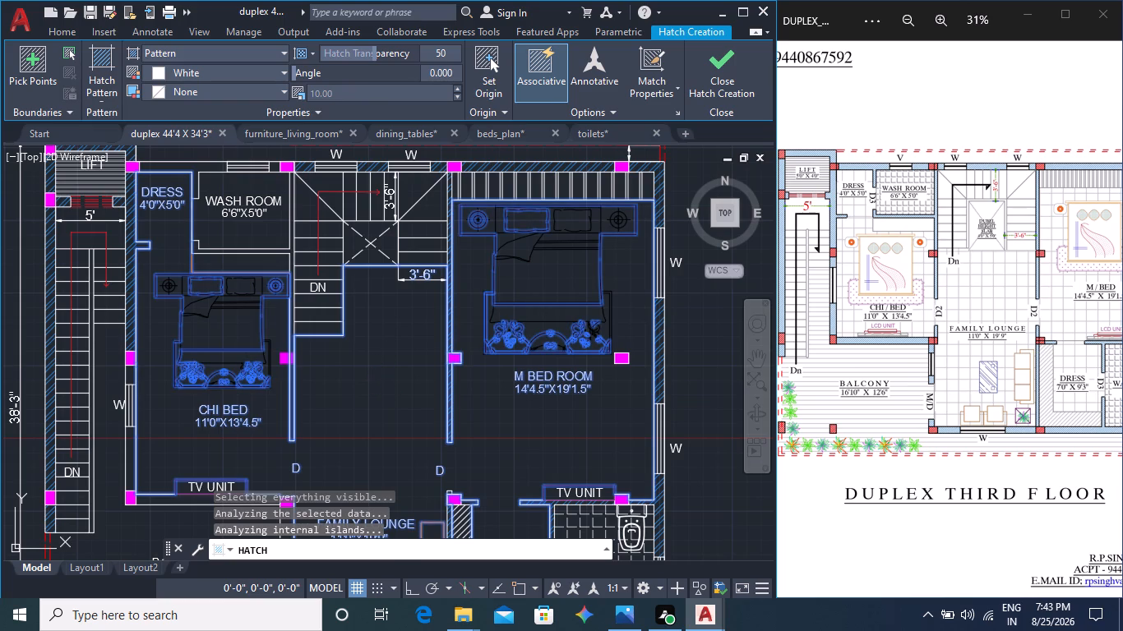
# Set the floor hatch's pattern scale to 200.
pyautogui.scroll(2, 503, 339)
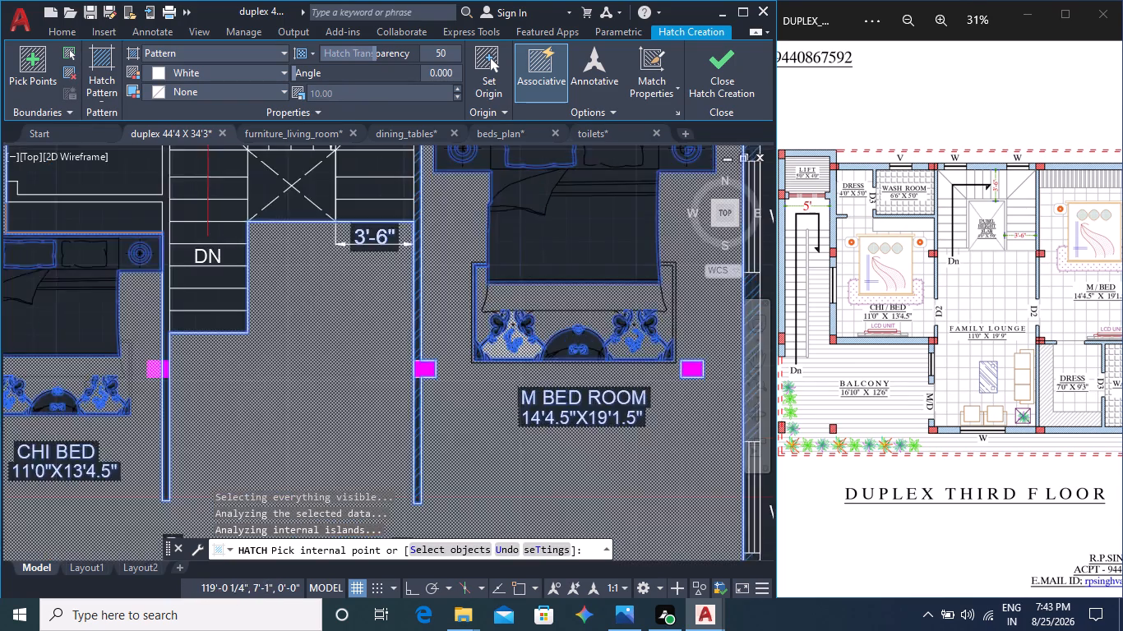
pyautogui.scroll(4, 501, 348)
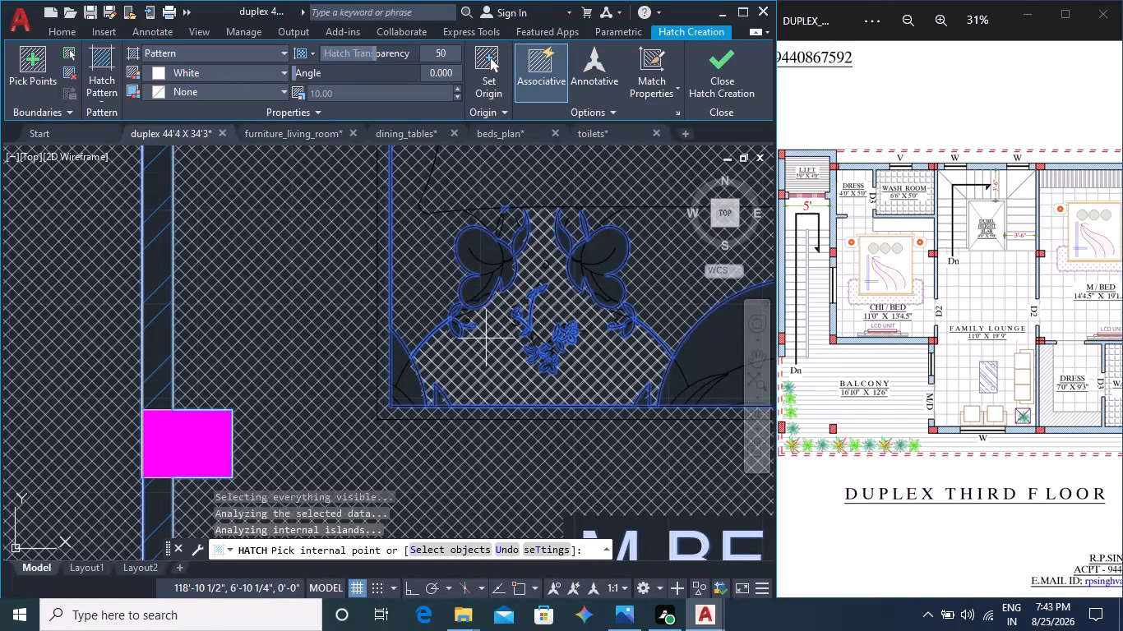
pyautogui.scroll(-2, 477, 331)
pyautogui.click(347, 98)
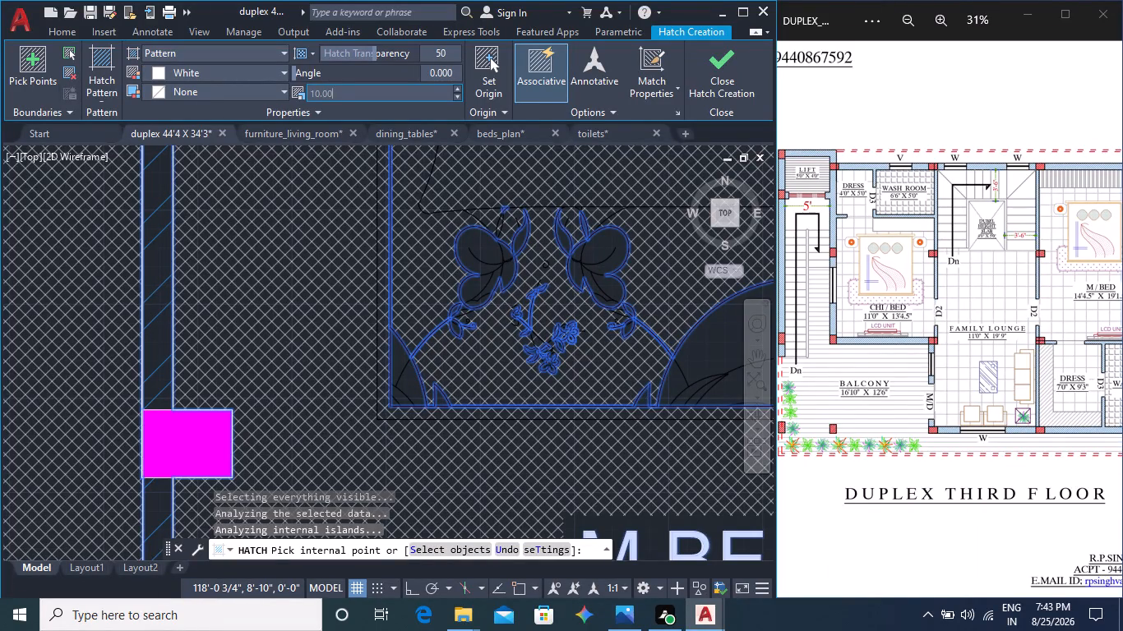
pyautogui.press('BackSpace')
pyautogui.press('BackSpace')
pyautogui.press('BackSpace')
pyautogui.press('BackSpace')
pyautogui.press('BackSpace')
pyautogui.press('BackSpace')
pyautogui.press('BackSpace')
pyautogui.press('BackSpace')
pyautogui.write('200')
pyautogui.press('Return')
pyautogui.scroll(-4, 561, 376)
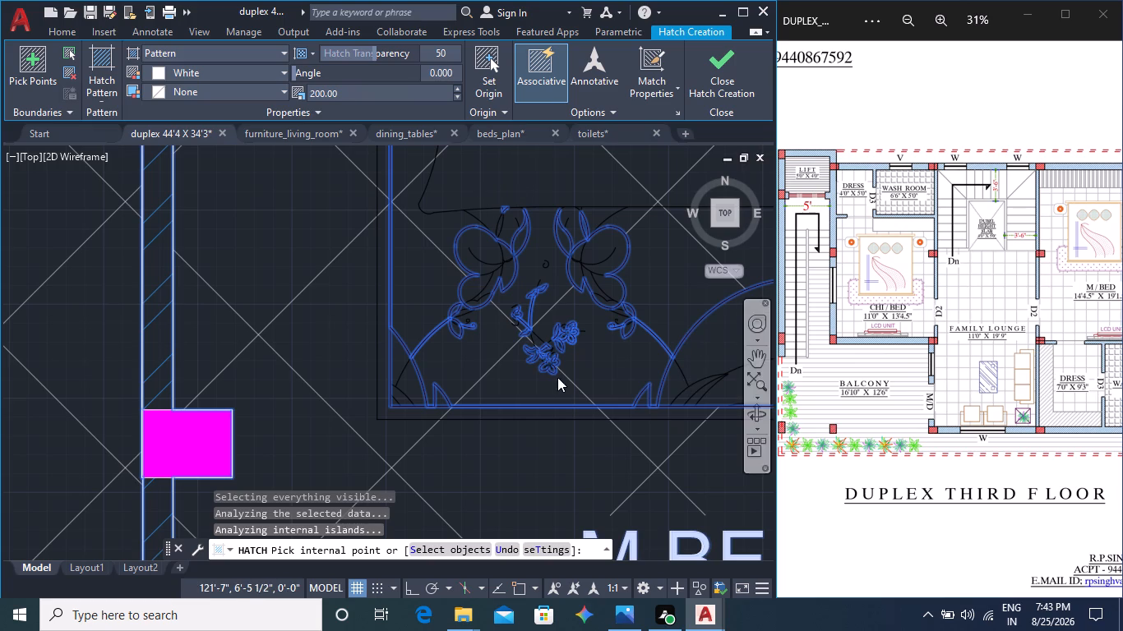
pyautogui.scroll(-3, 552, 381)
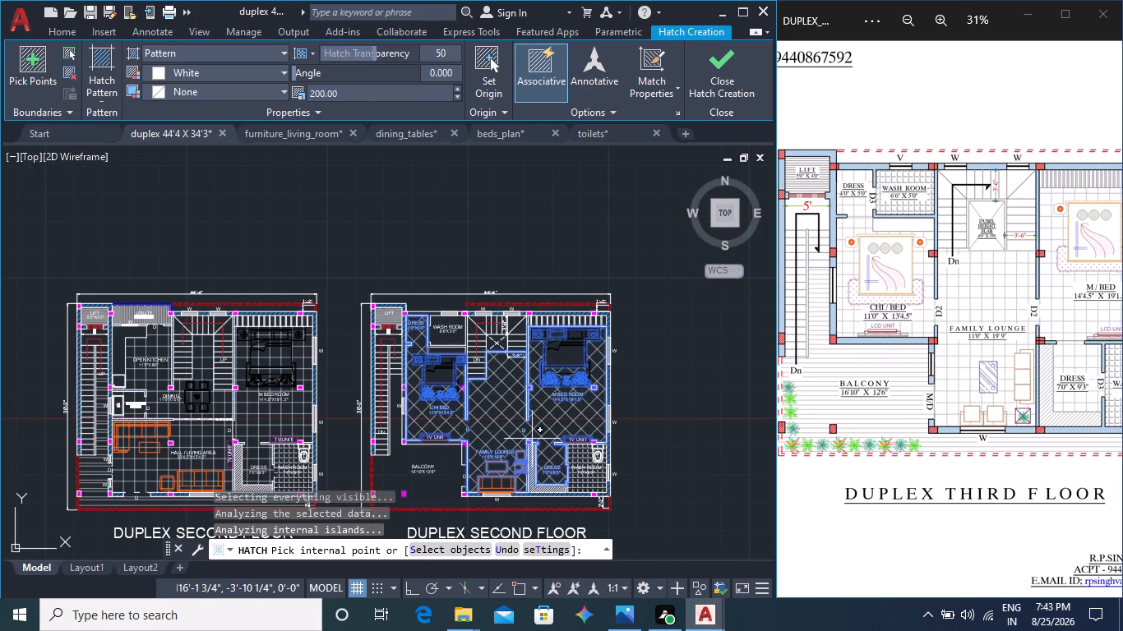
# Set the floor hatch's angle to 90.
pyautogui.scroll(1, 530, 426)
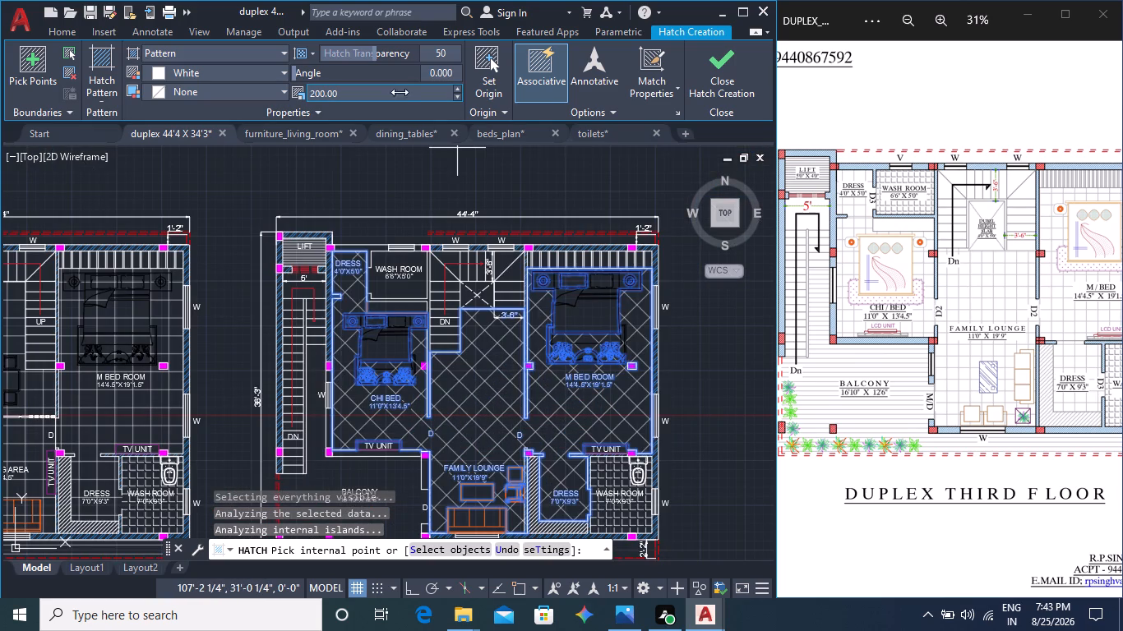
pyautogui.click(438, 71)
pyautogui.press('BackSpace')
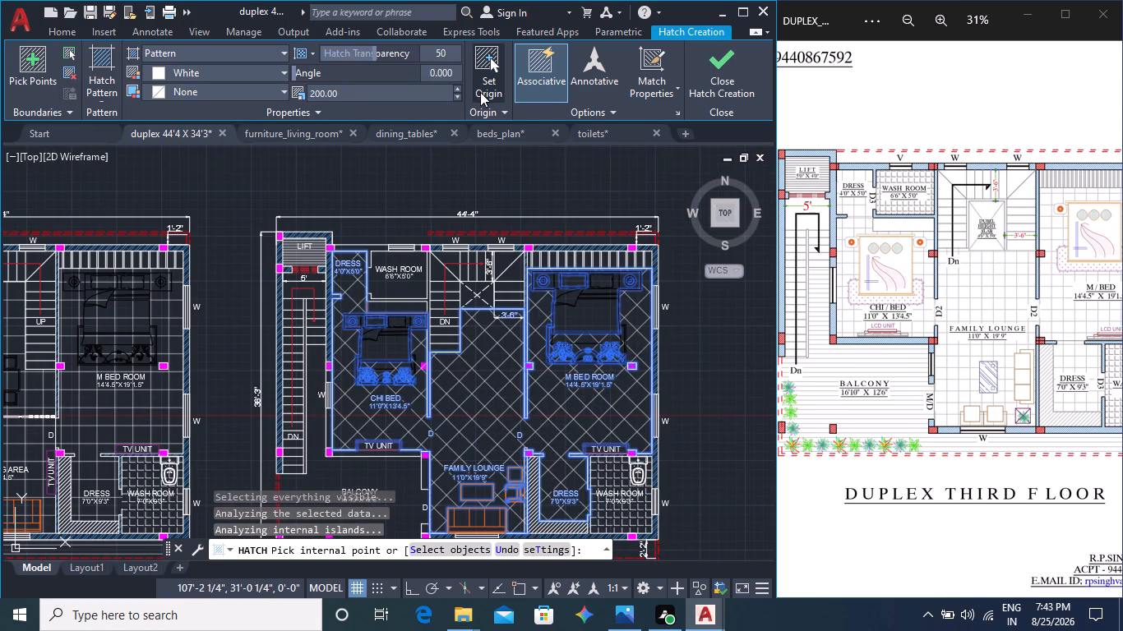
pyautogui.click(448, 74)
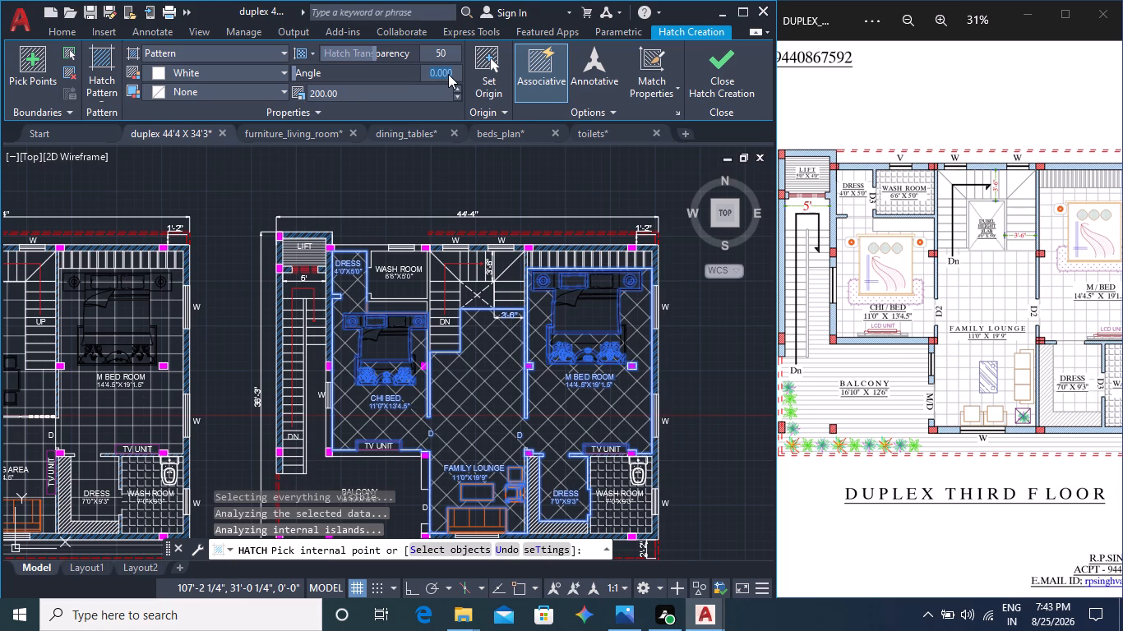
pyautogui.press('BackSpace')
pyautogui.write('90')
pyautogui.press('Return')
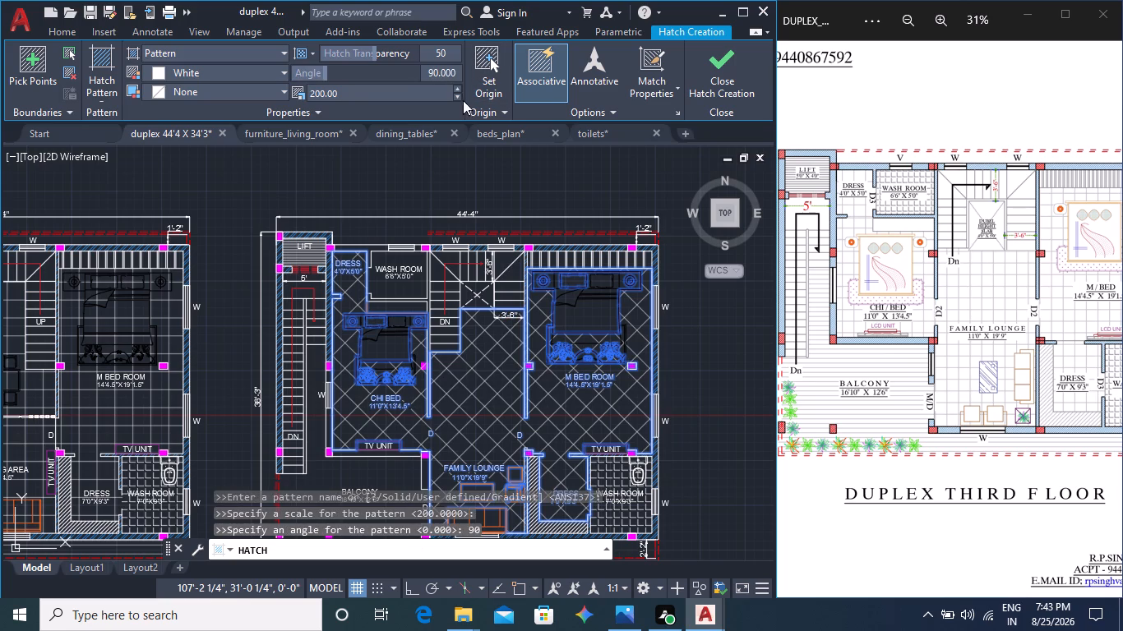
# Set the floor hatch's angle to 135 and finish the hatch.
pyautogui.click(434, 72)
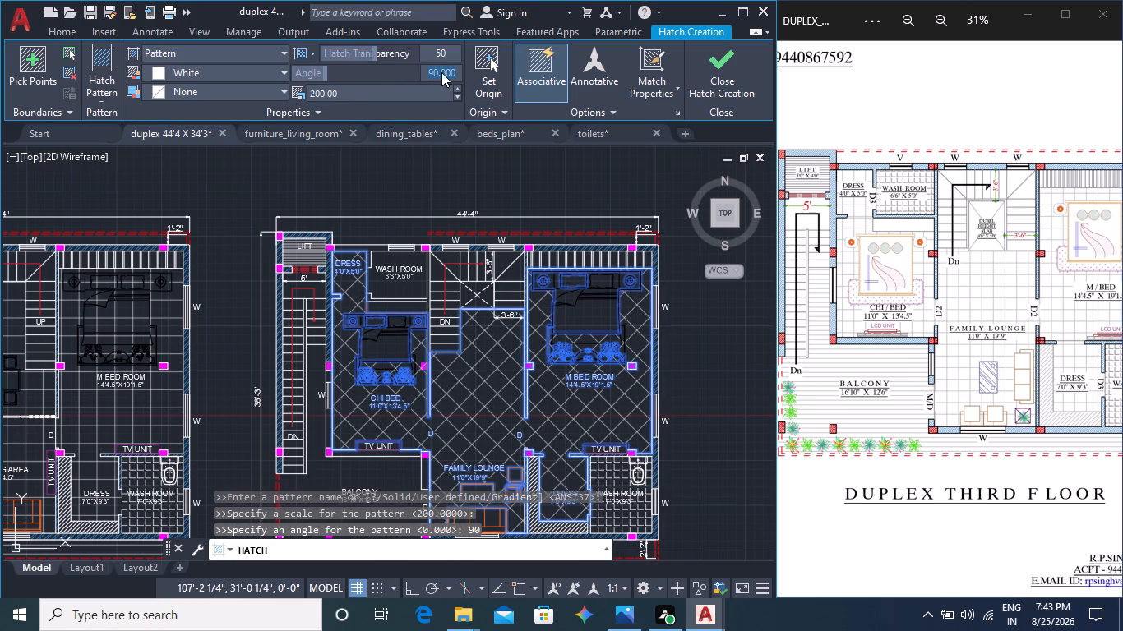
pyautogui.click(441, 72)
pyautogui.press('BackSpace')
pyautogui.press('BackSpace')
pyautogui.press('BackSpace')
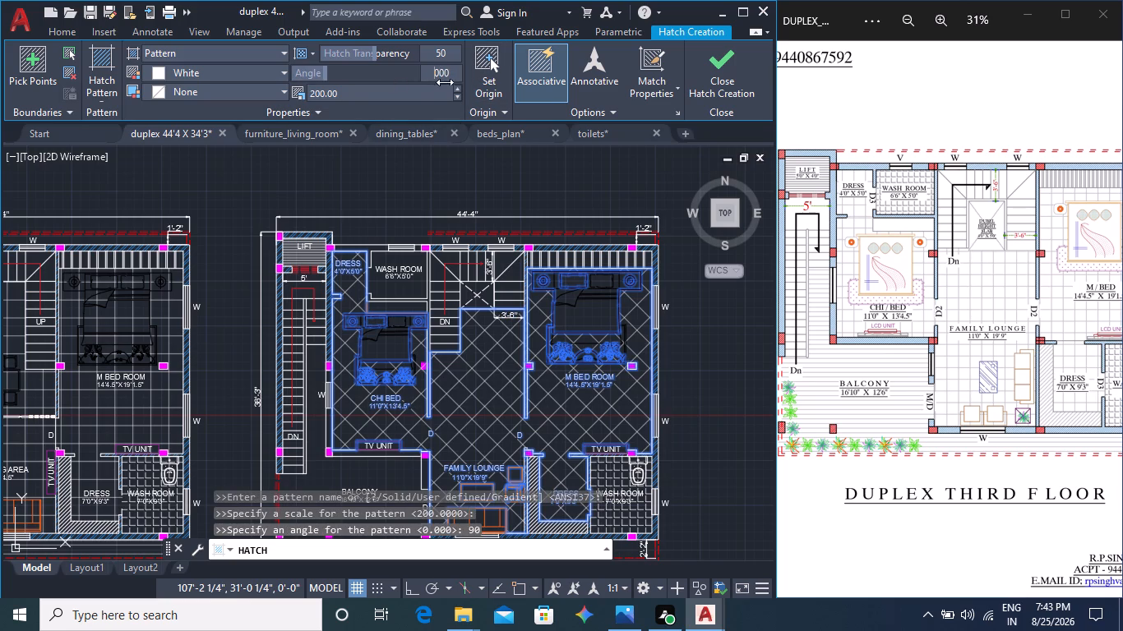
pyautogui.click(448, 68)
pyautogui.press('BackSpace')
pyautogui.press('BackSpace')
pyautogui.press('BackSpace')
pyautogui.press('BackSpace')
pyautogui.press('BackSpace')
pyautogui.press('BackSpace')
pyautogui.write('135')
pyautogui.press('Return')
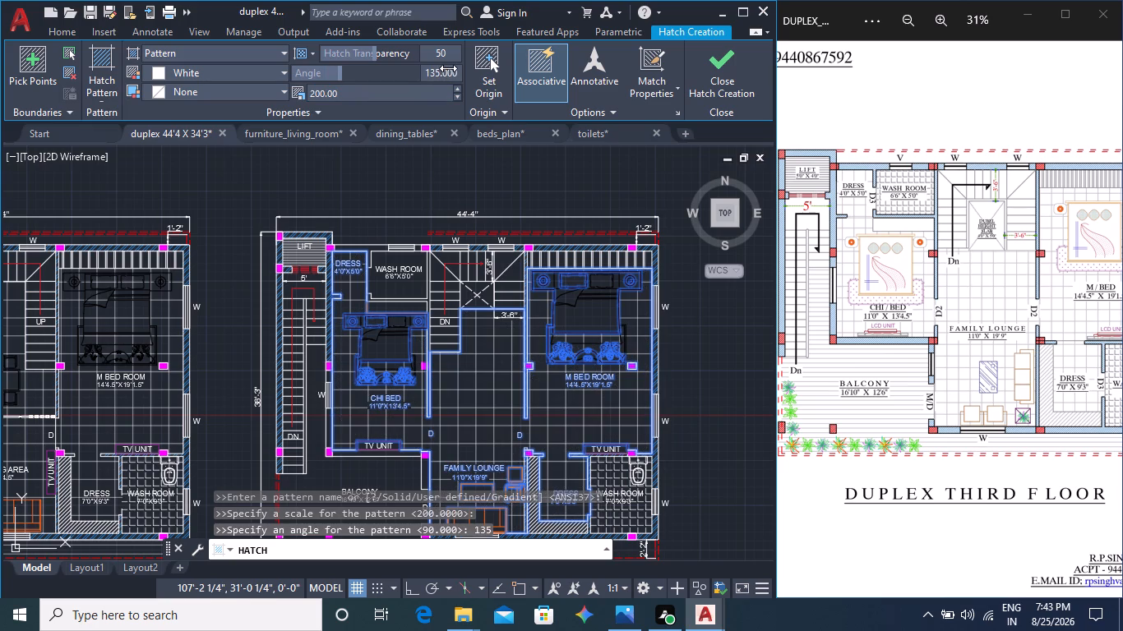
pyautogui.press('Escape')
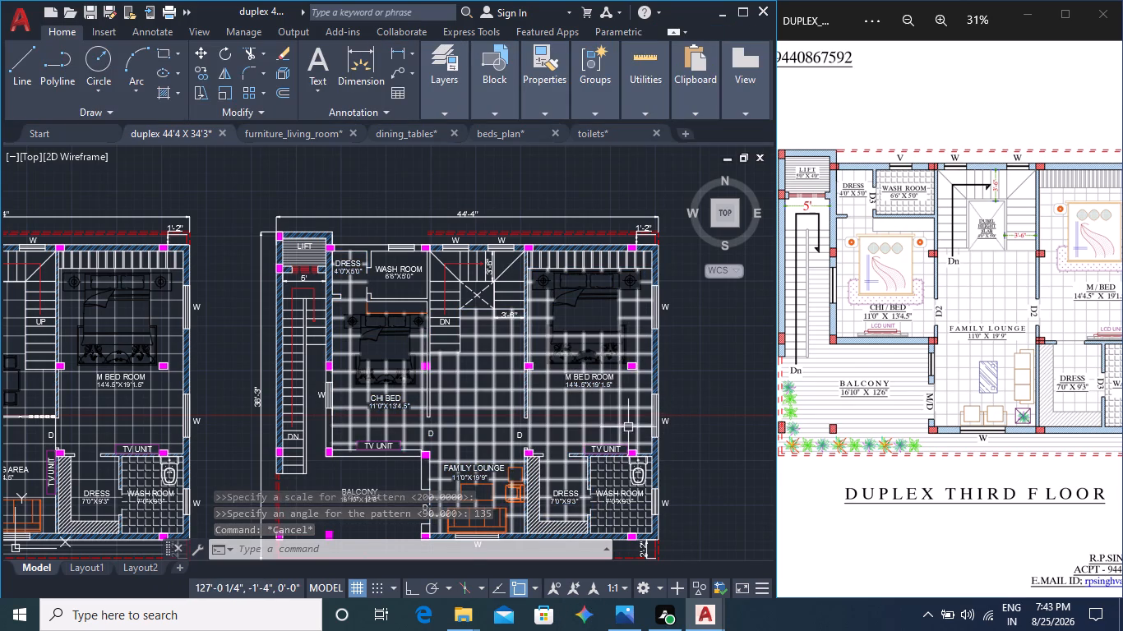
# Hatch the 6'6" x 5'0" wash room beside the child bedroom's dress area with the tile pattern used in the other wash room.
pyautogui.moveTo(583, 426); pyautogui.dragTo(591, 380, button='middle')
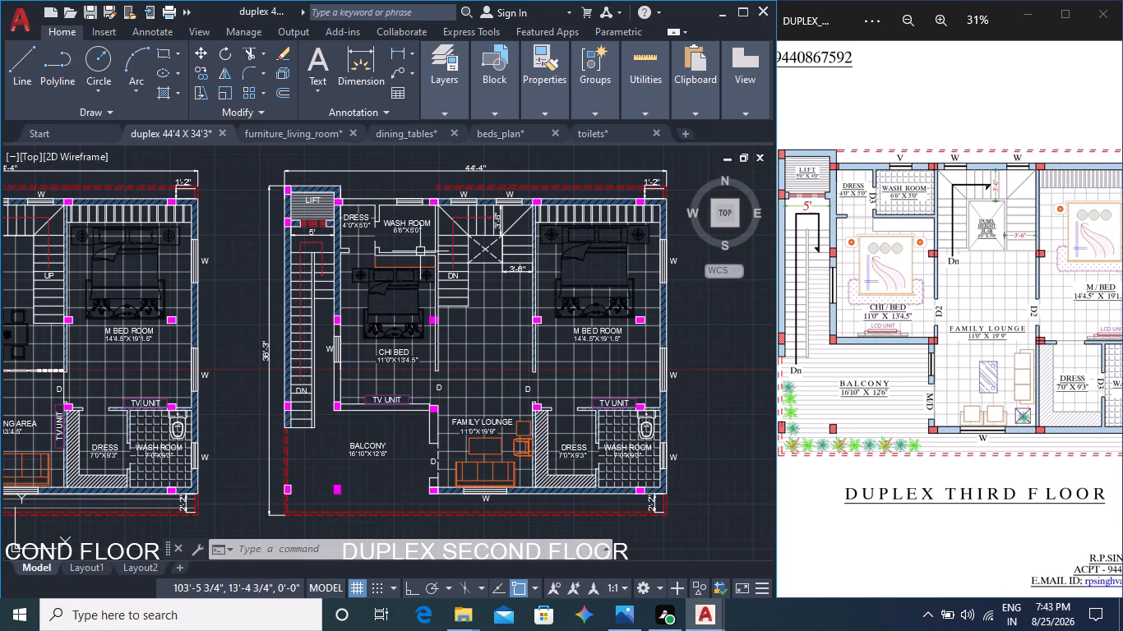
pyautogui.scroll(5, 925, 188)
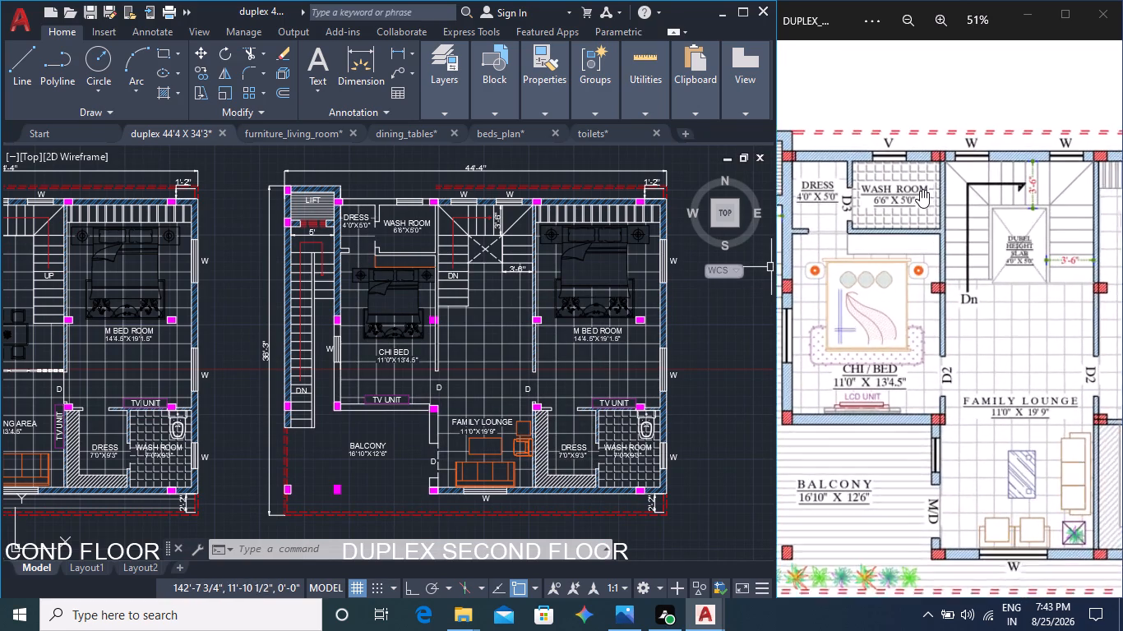
pyautogui.scroll(3, 414, 237)
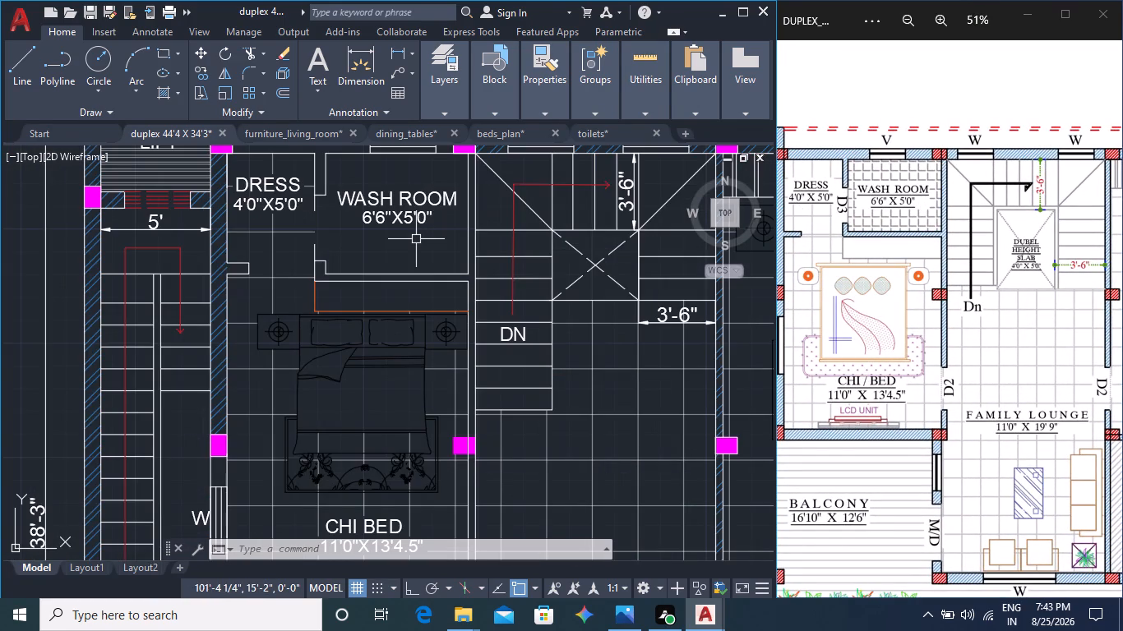
pyautogui.scroll(-1, 416, 239)
pyautogui.moveTo(428, 240); pyautogui.dragTo(441, 272, button='middle')
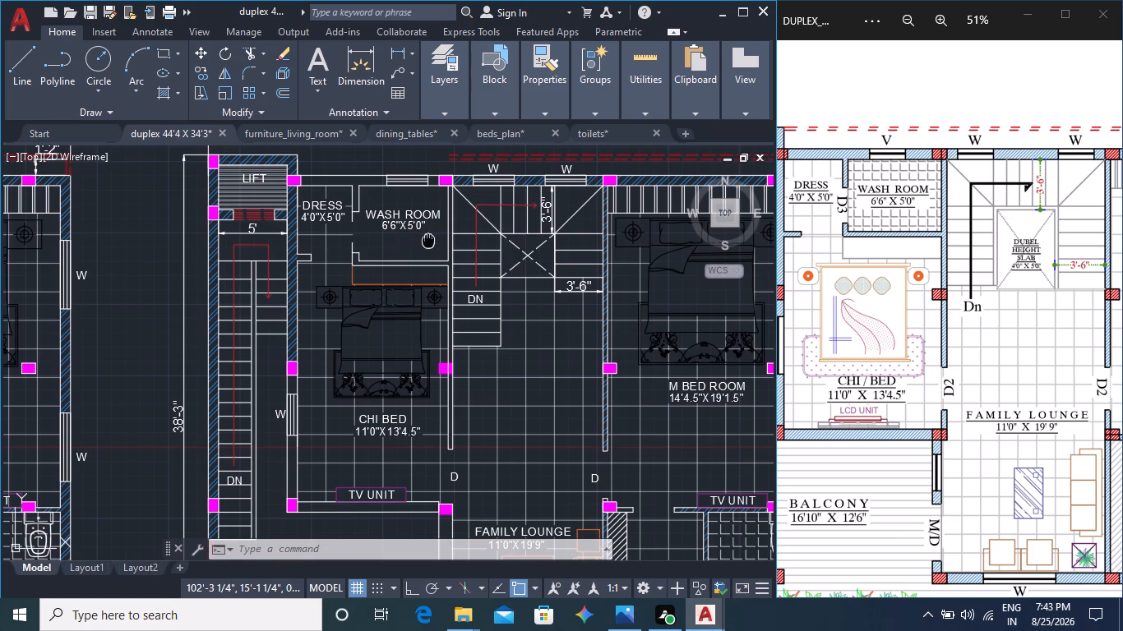
pyautogui.moveTo(441, 272); pyautogui.dragTo(441, 273, button='middle')
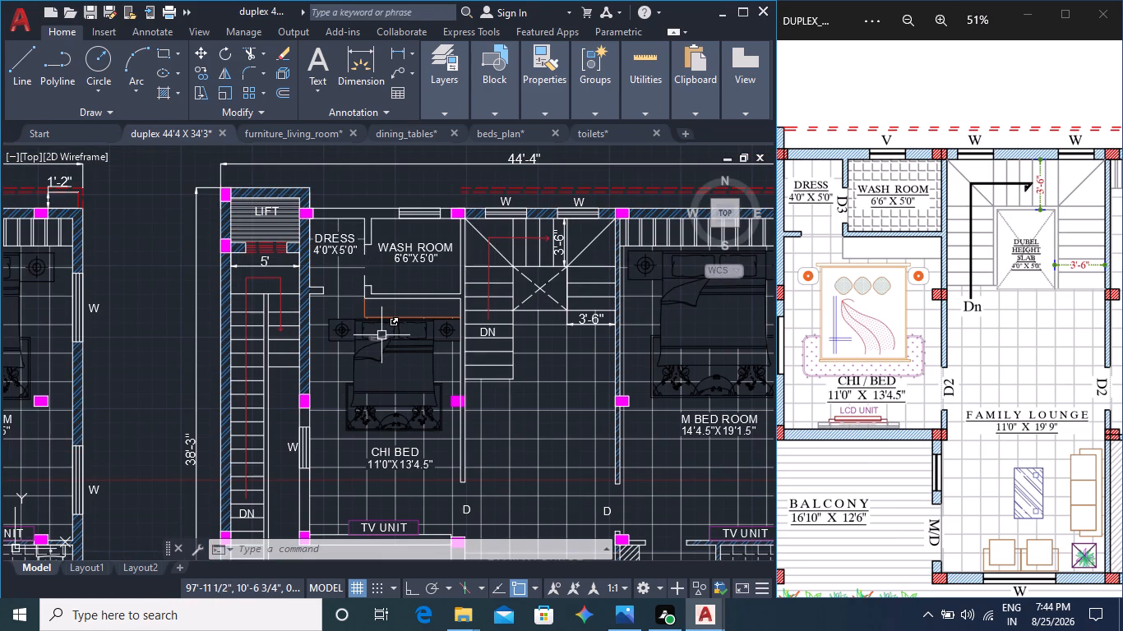
pyautogui.press('h')
pyautogui.press('Return')
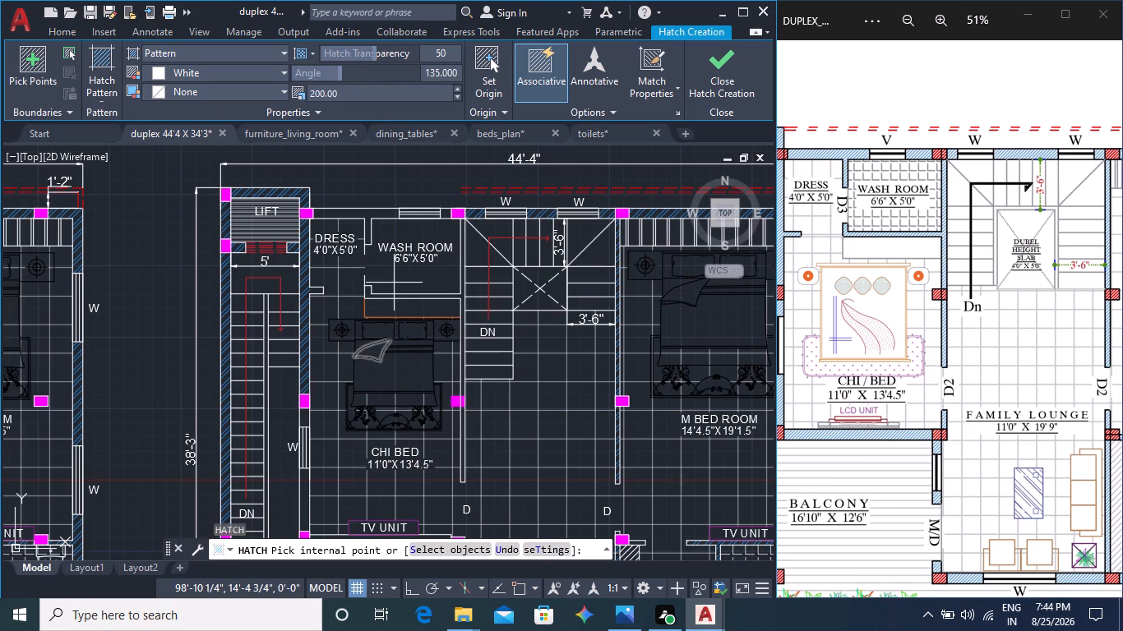
pyautogui.click(110, 68)
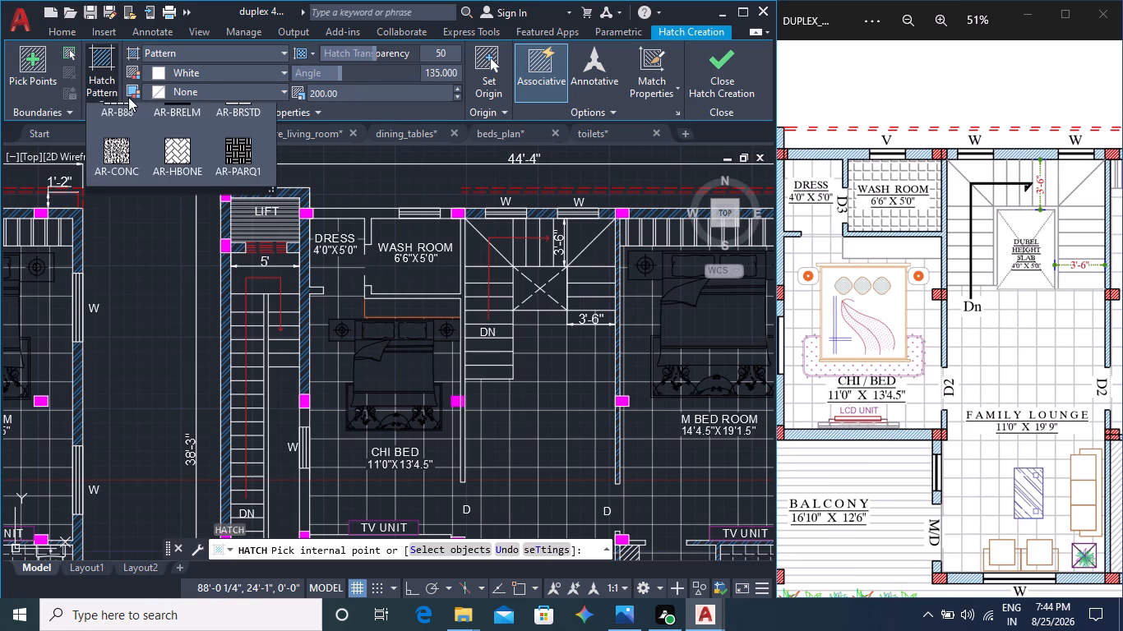
pyautogui.scroll(3, 206, 166)
pyautogui.click(181, 131)
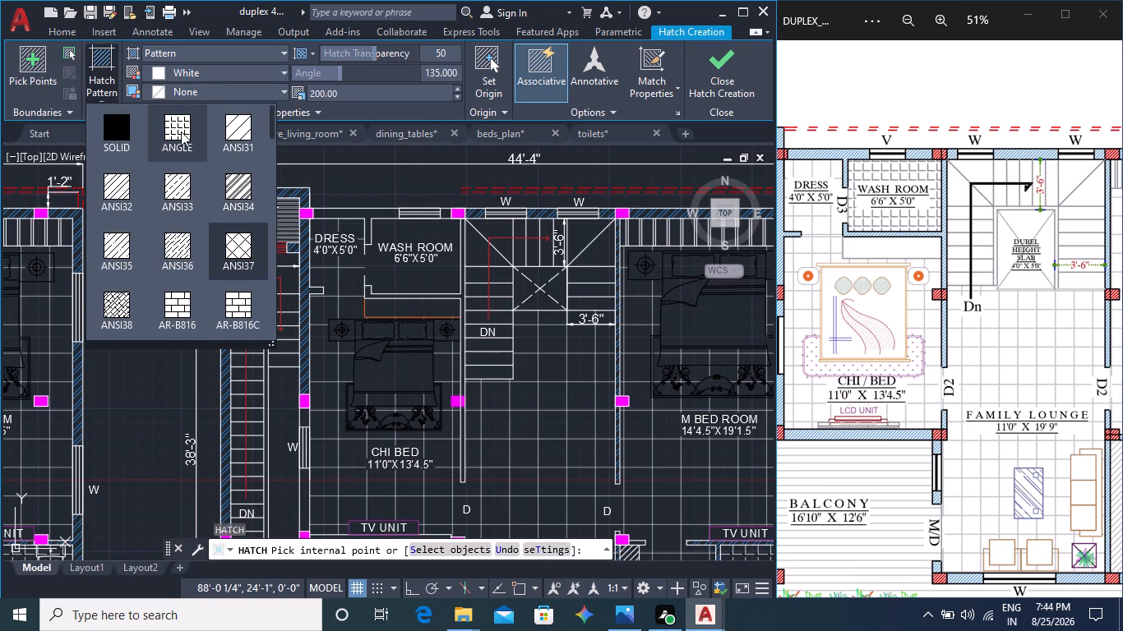
pyautogui.click(418, 275)
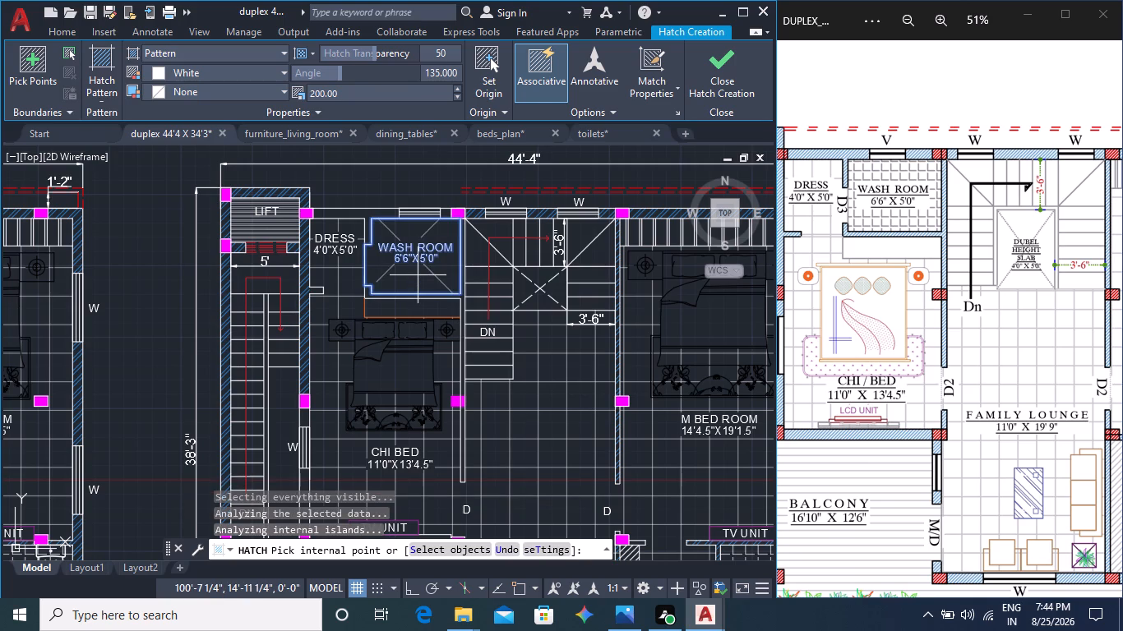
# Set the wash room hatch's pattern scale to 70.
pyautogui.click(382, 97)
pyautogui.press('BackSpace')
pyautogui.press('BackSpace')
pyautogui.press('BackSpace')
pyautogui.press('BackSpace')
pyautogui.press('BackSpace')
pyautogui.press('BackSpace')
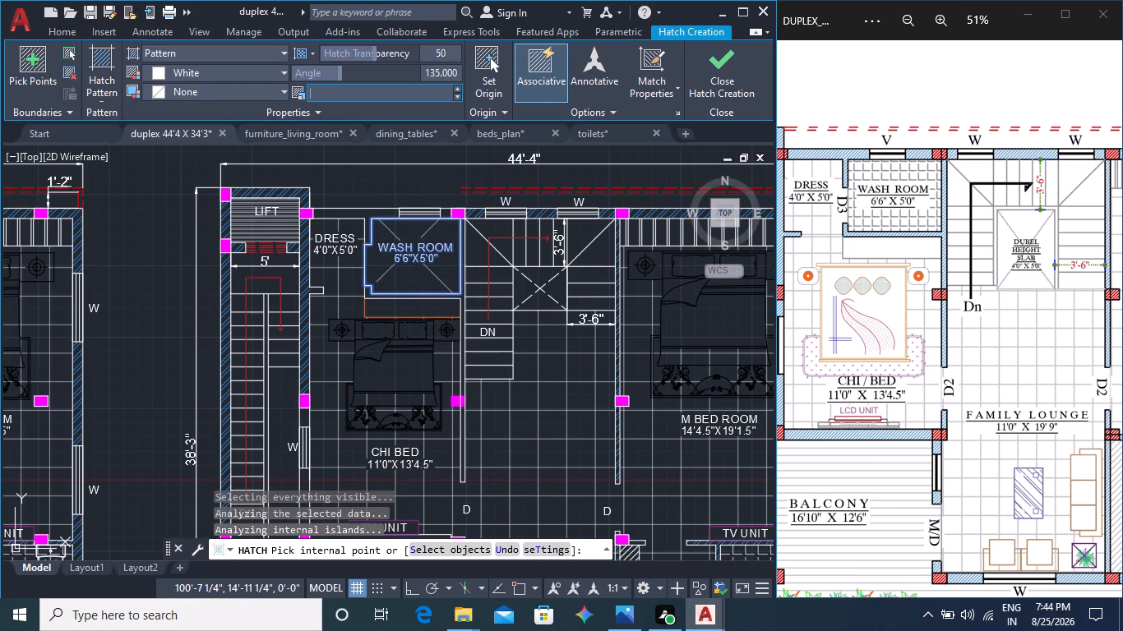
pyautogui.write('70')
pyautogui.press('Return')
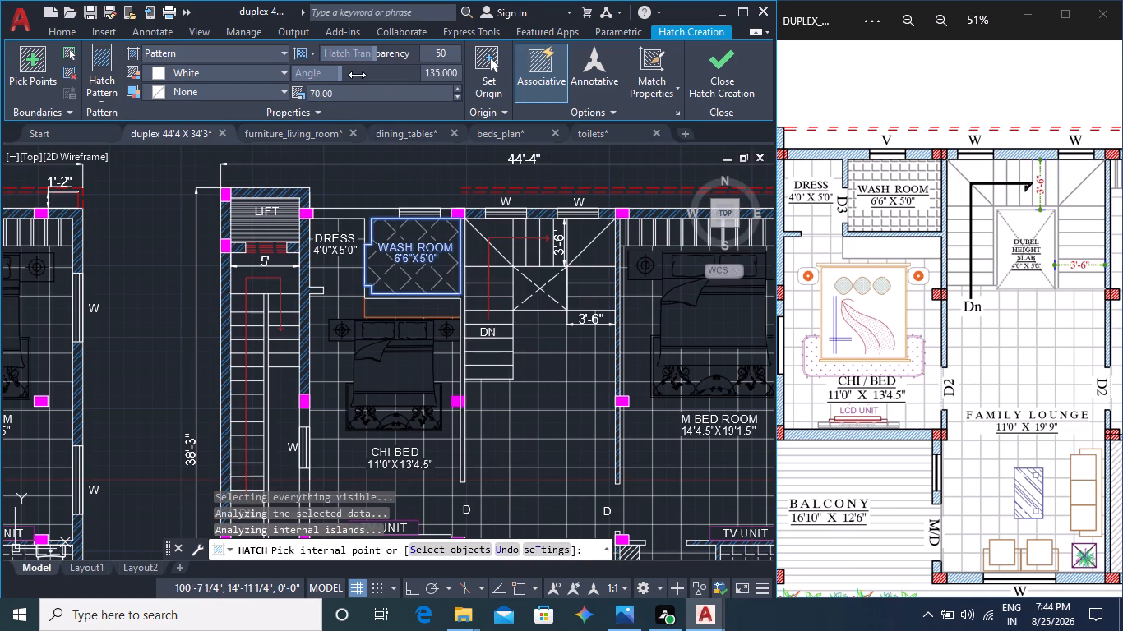
# Set the wash room hatch's angle to 0 so its tiles align with the walls.
pyautogui.moveTo(346, 76); pyautogui.dragTo(344, 76)
pyautogui.moveTo(344, 76); pyautogui.dragTo(329, 76)
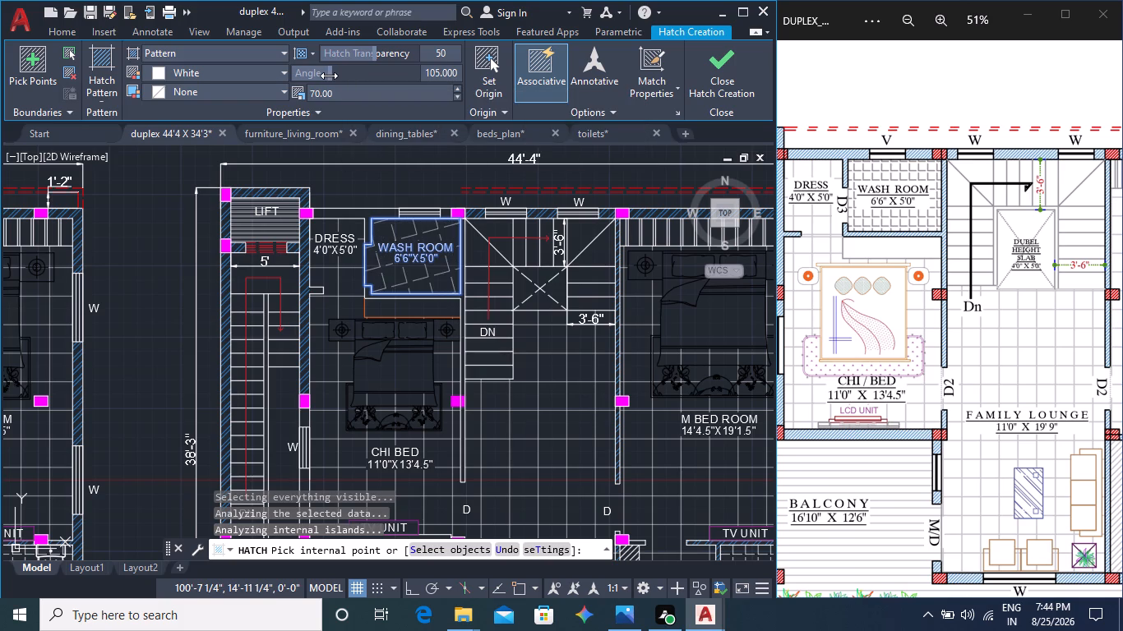
pyautogui.moveTo(329, 76); pyautogui.dragTo(324, 76)
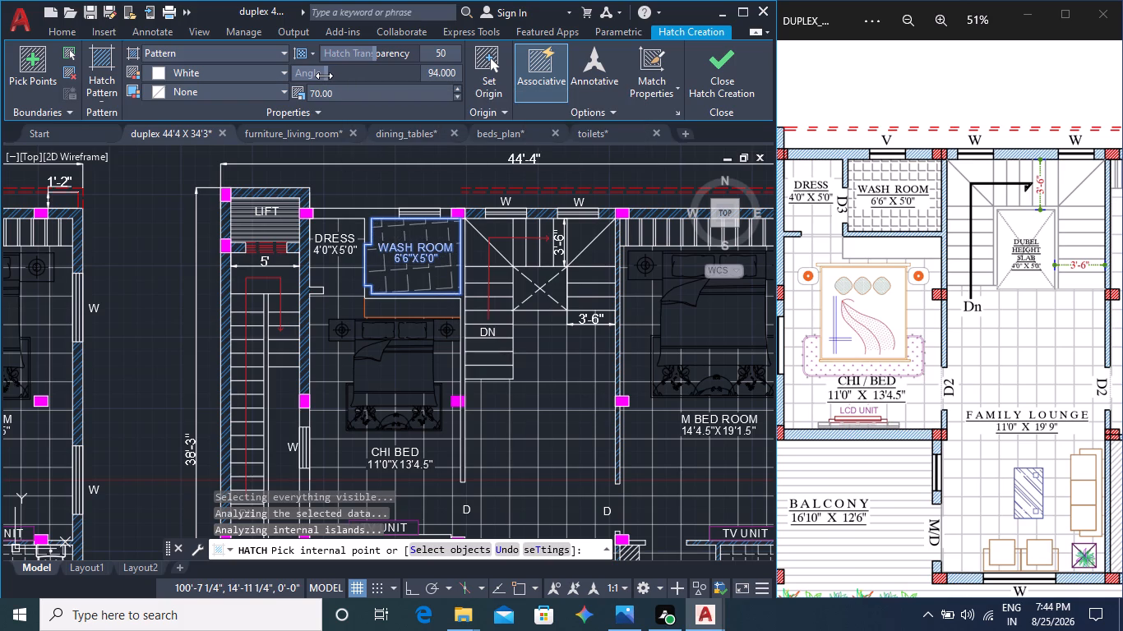
pyautogui.moveTo(324, 76); pyautogui.dragTo(321, 76)
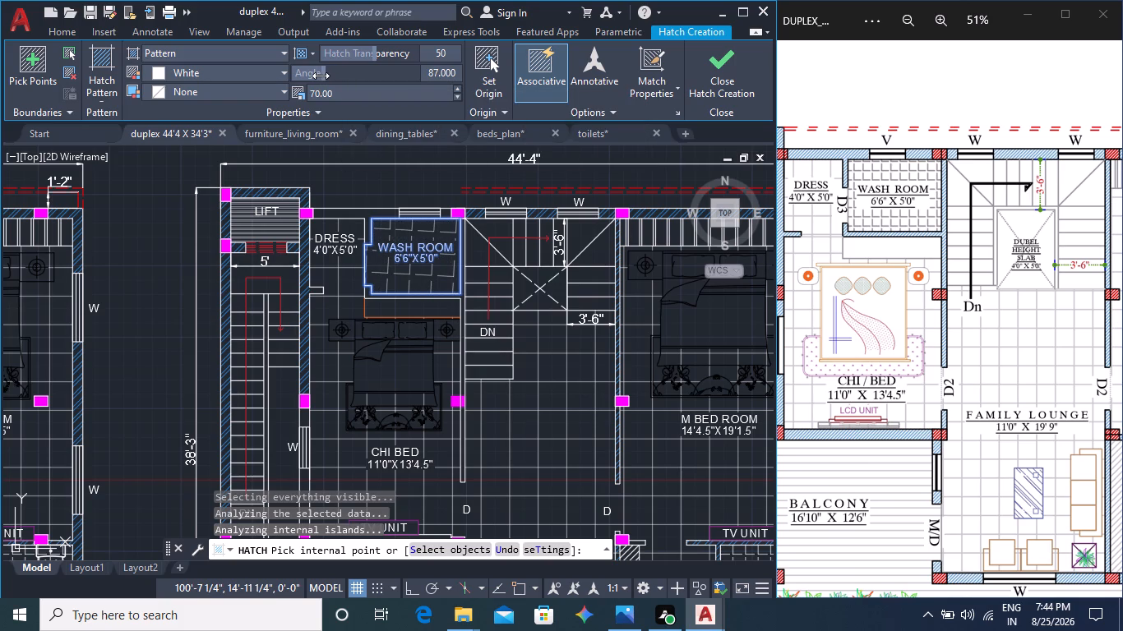
pyautogui.moveTo(321, 76); pyautogui.dragTo(322, 76)
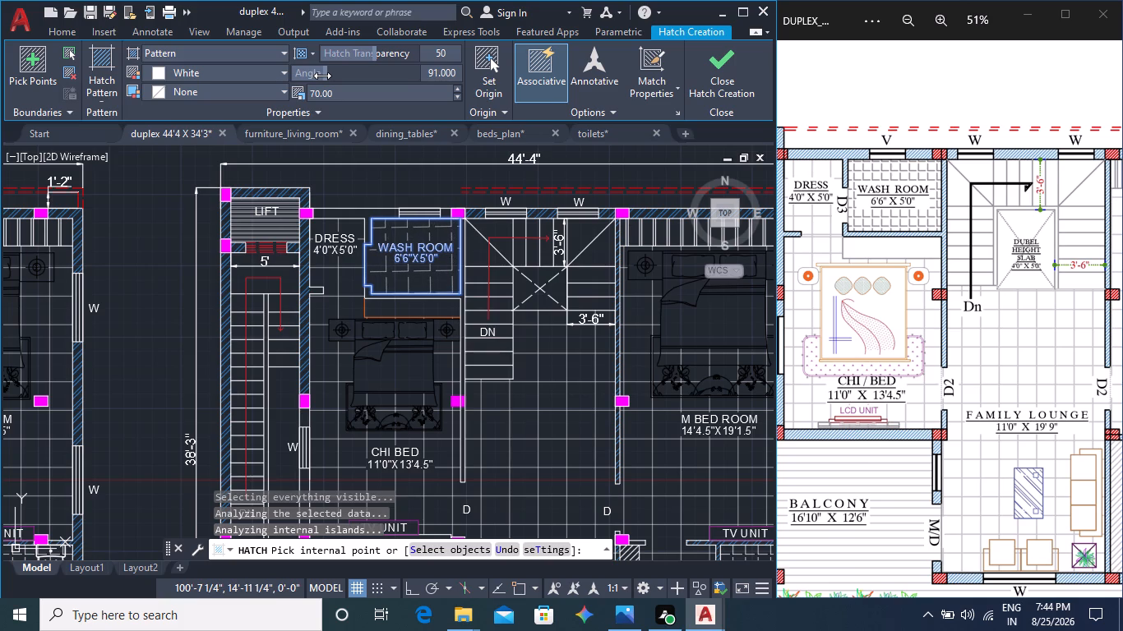
pyautogui.moveTo(322, 76); pyautogui.dragTo(234, 78)
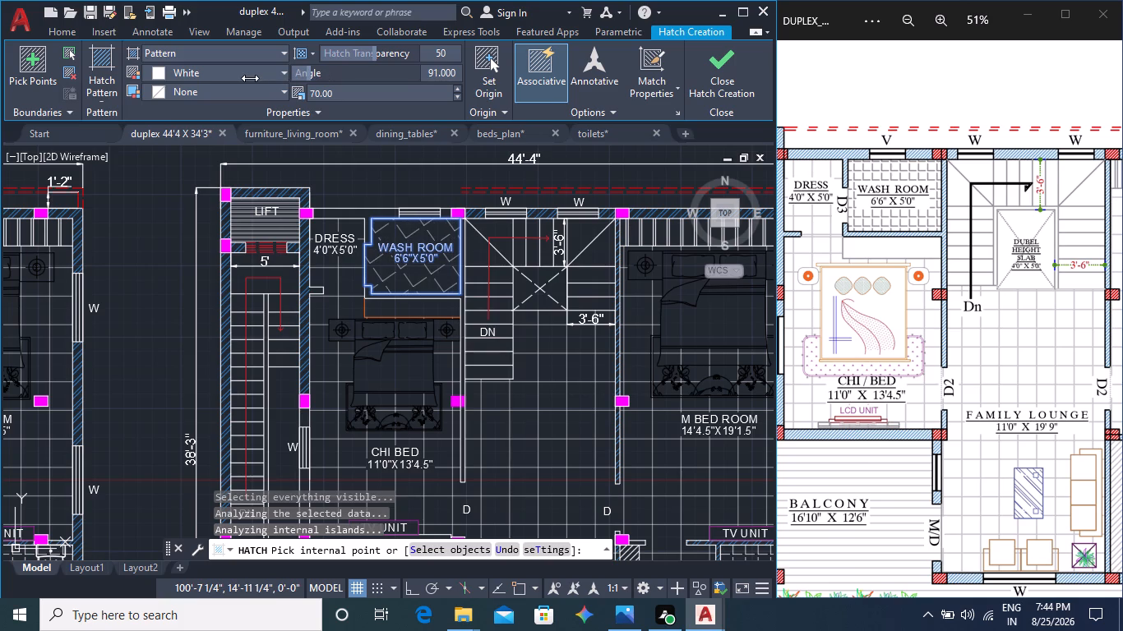
# Set the wash room hatch's pattern scale to 50 and finish the hatch.
pyautogui.click(364, 99)
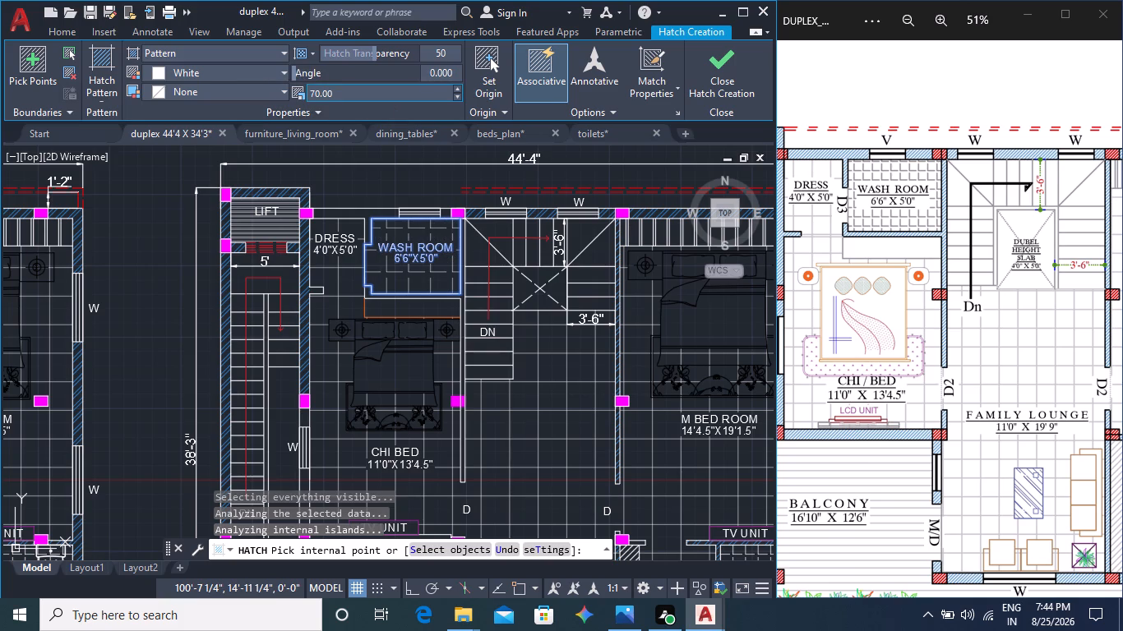
pyautogui.press('BackSpace')
pyautogui.press('5')
pyautogui.press('0')
pyautogui.press('Return')
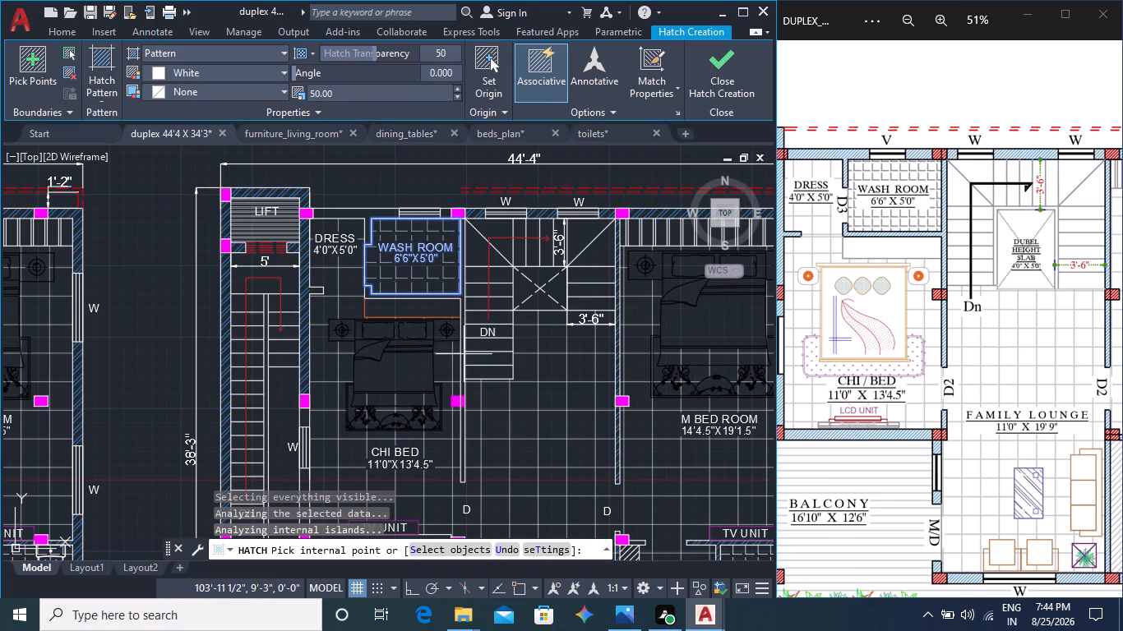
pyautogui.press('Escape')
pyautogui.press('Escape')
# Start a new hatch for the 16'10" x 12'6" balcony floor.
pyautogui.moveTo(501, 422); pyautogui.dragTo(420, 320, button='middle')
pyautogui.moveTo(532, 420); pyautogui.dragTo(483, 330, button='middle')
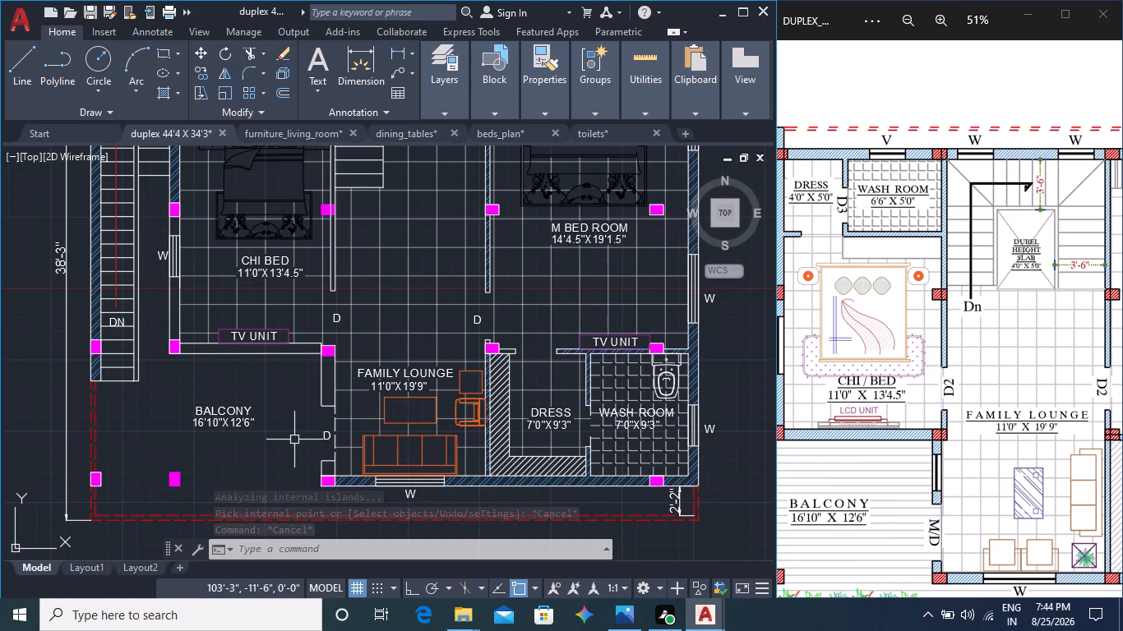
pyautogui.moveTo(275, 435); pyautogui.dragTo(321, 408, button='middle')
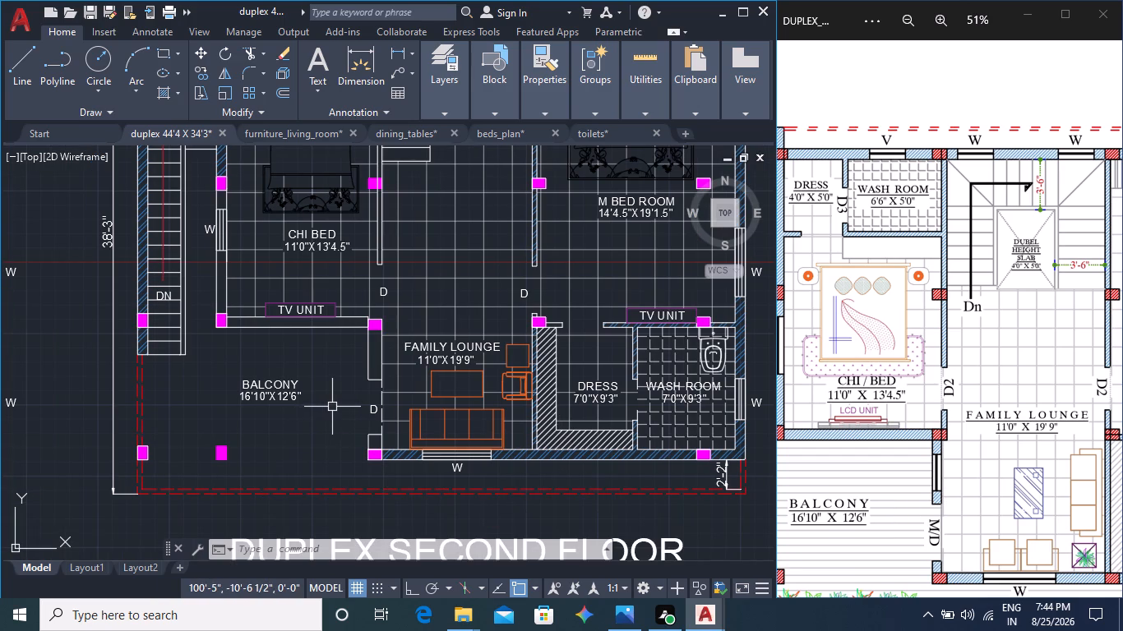
pyautogui.press('h')
pyautogui.press('Return')
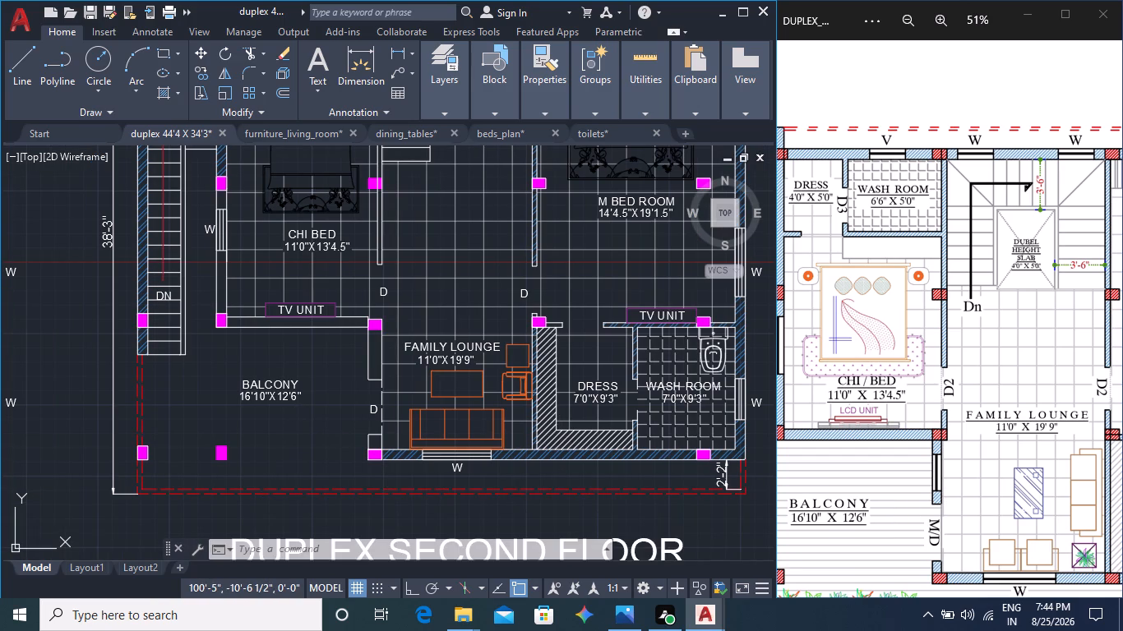
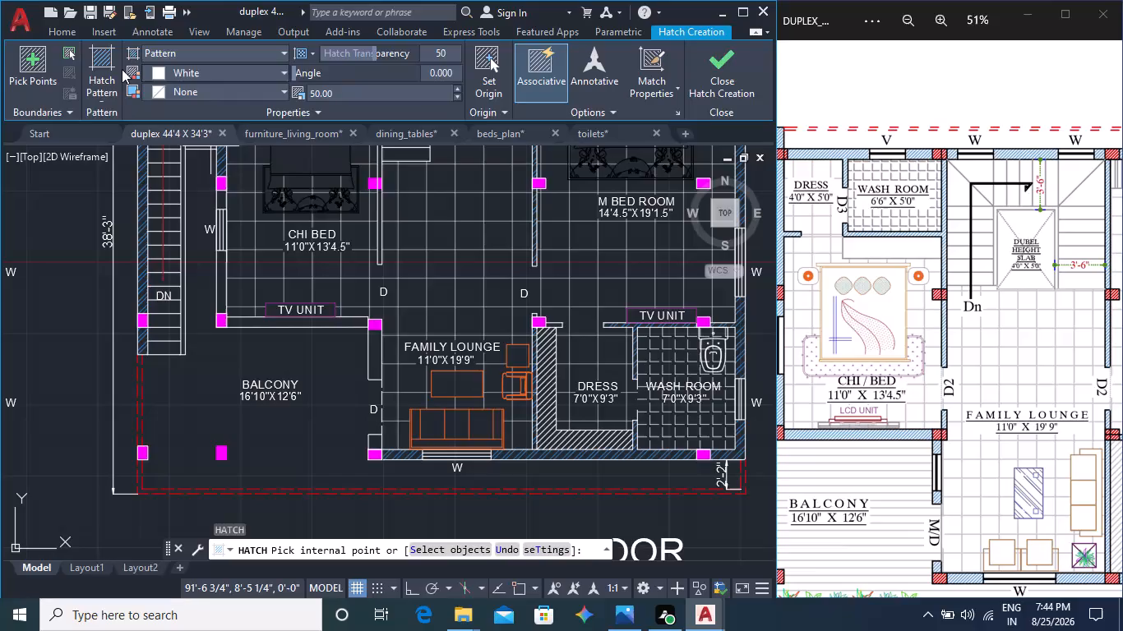
# Apply the ANSI32 hatch pattern to the balcony floor.
pyautogui.scroll(3, 133, 192)
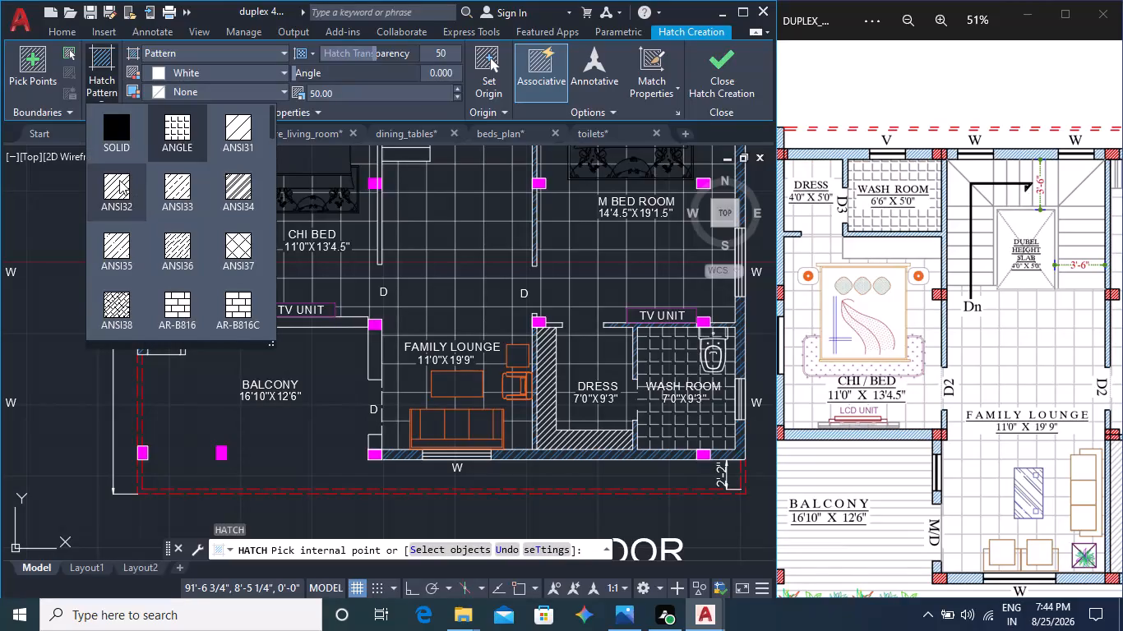
pyautogui.click(119, 179)
pyautogui.click(279, 427)
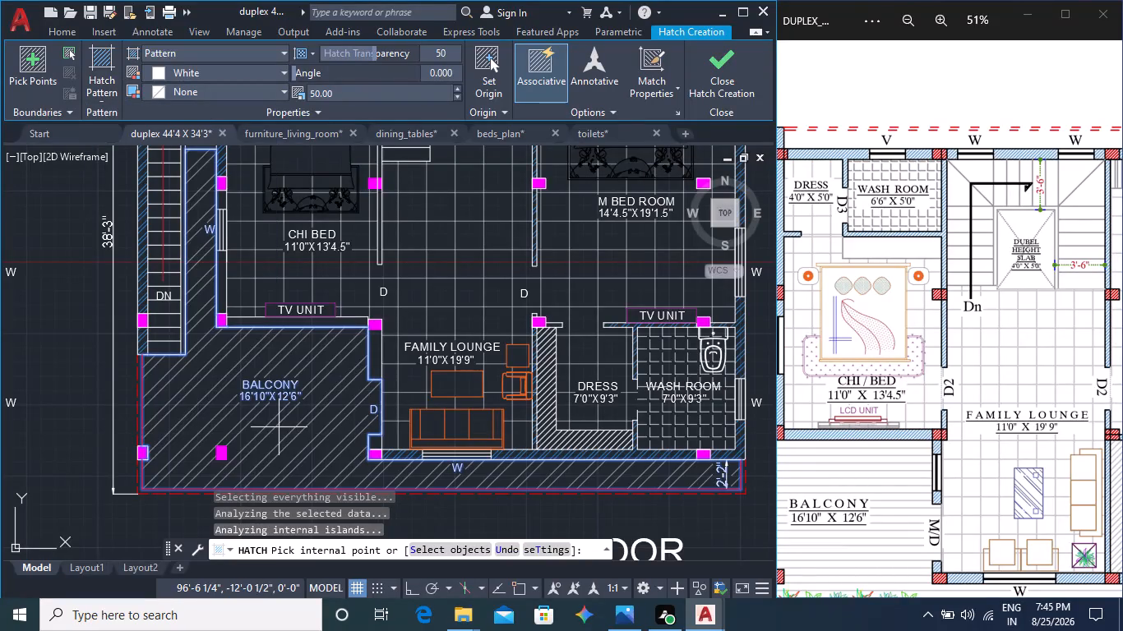
# Set the balcony hatch's angle to 135 so its lines run horizontally, and finish the hatch.
pyautogui.moveTo(300, 72); pyautogui.dragTo(344, 72)
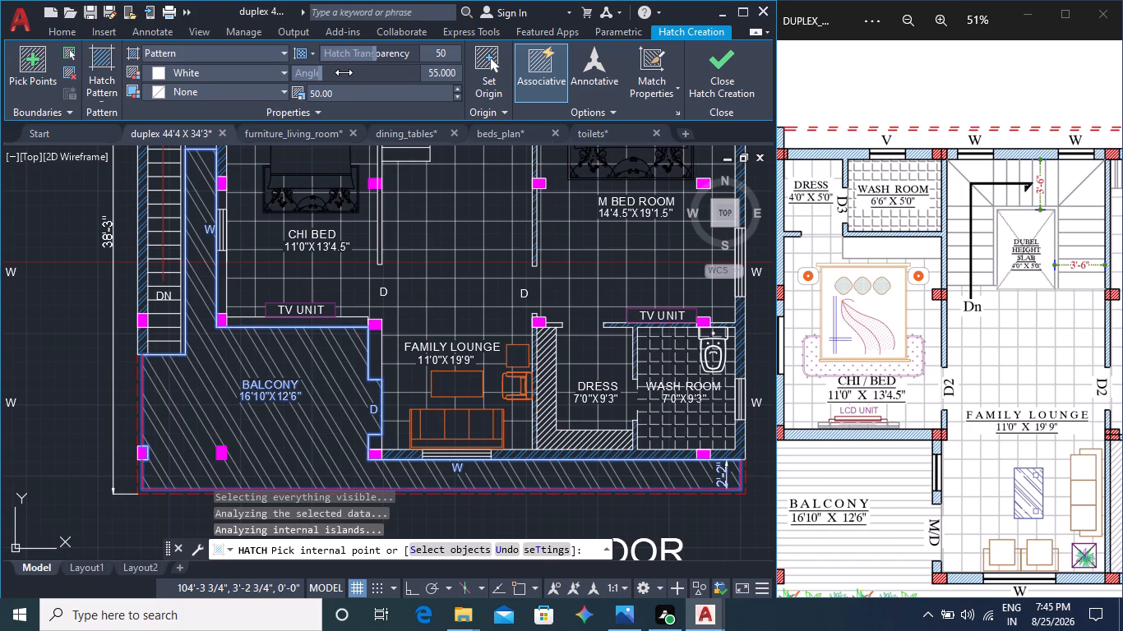
pyautogui.moveTo(344, 72); pyautogui.dragTo(372, 67)
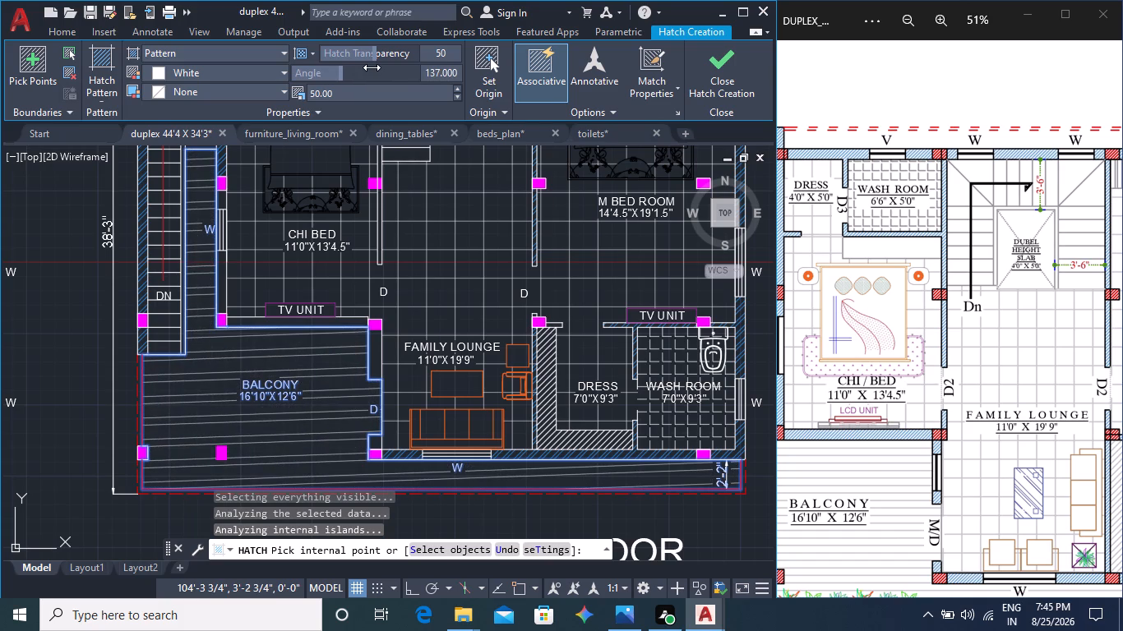
pyautogui.moveTo(372, 67); pyautogui.dragTo(370, 67)
pyautogui.doubleClick(441, 71)
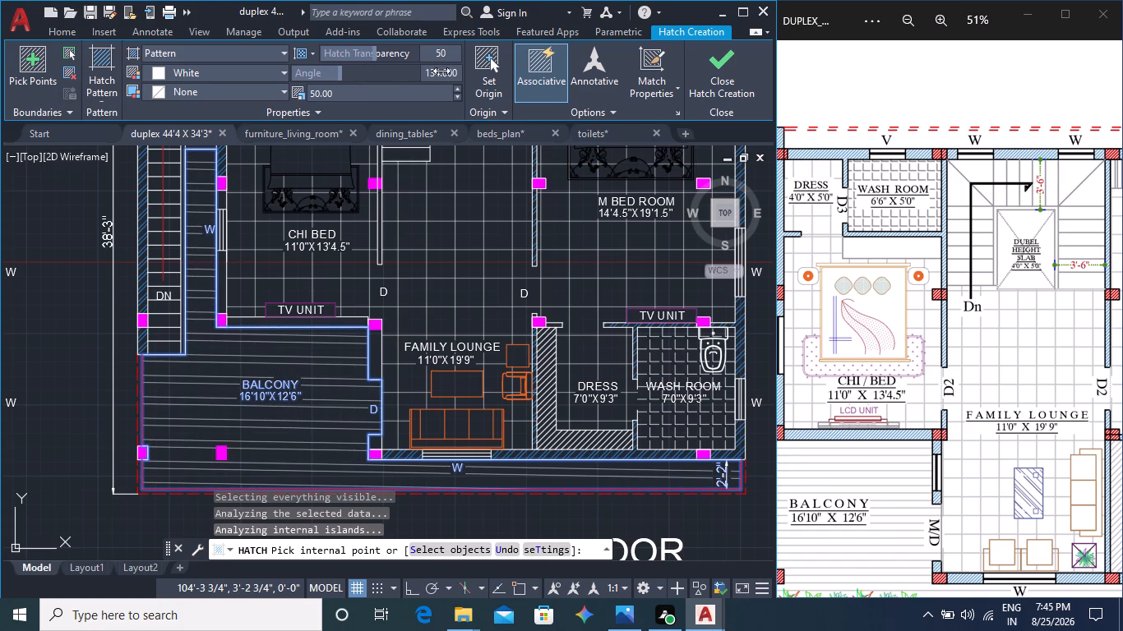
pyautogui.press('BackSpace')
pyautogui.press('1')
pyautogui.write('35')
pyautogui.press('Return')
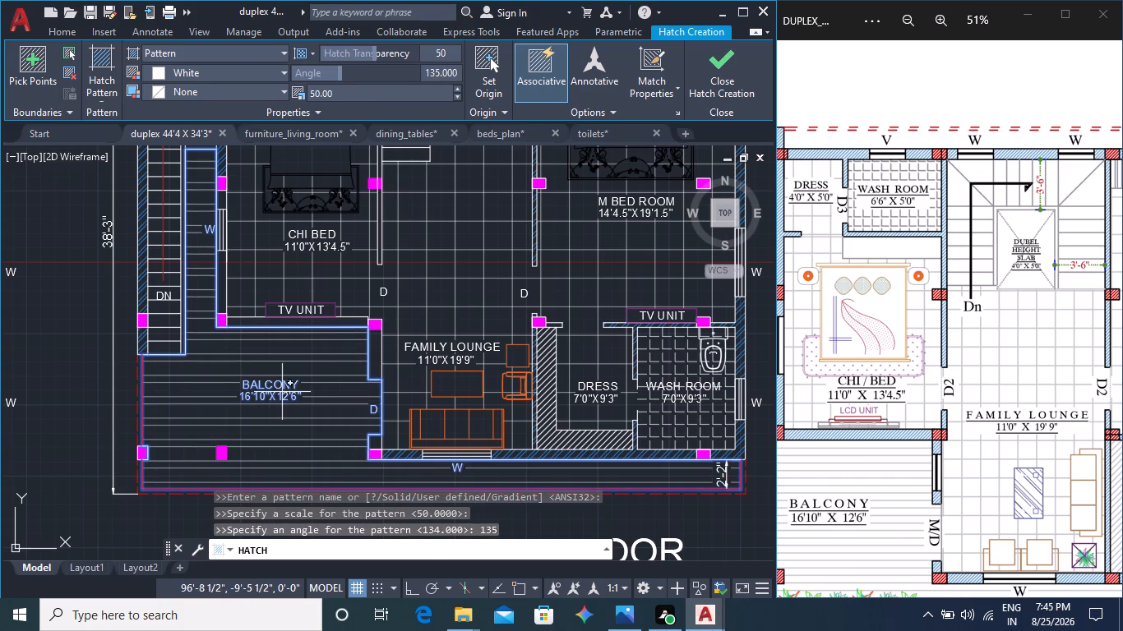
pyautogui.press('Escape')
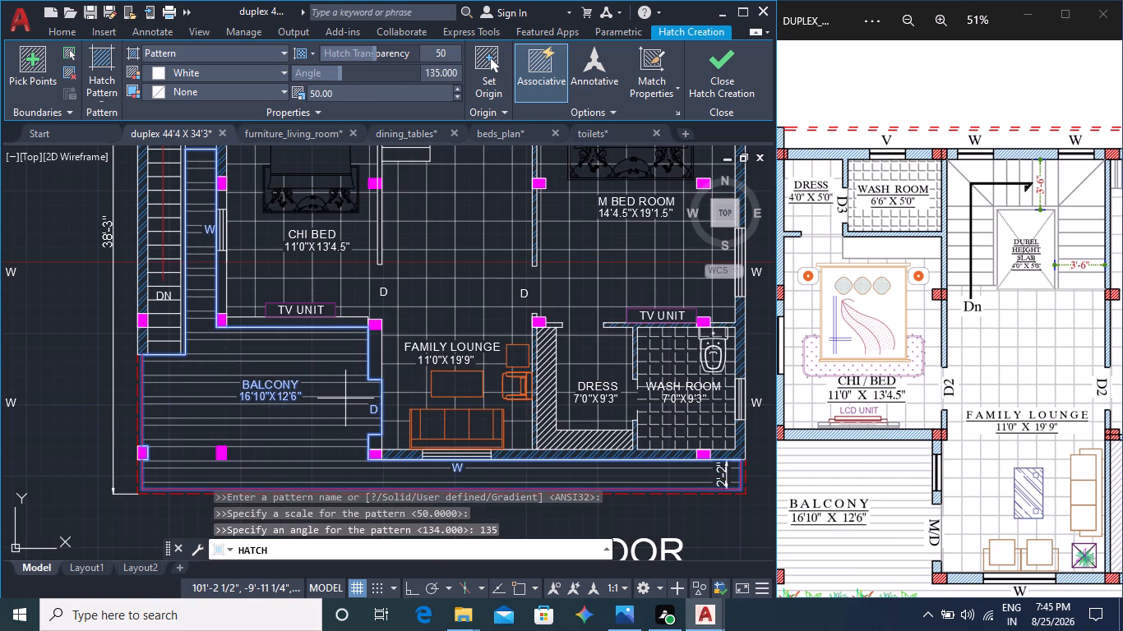
pyautogui.press('Escape')
# Stretch the outer red dashed line above the stair windows to the outer corner of the lift wall.
pyautogui.moveTo(348, 410); pyautogui.dragTo(333, 475, button='middle')
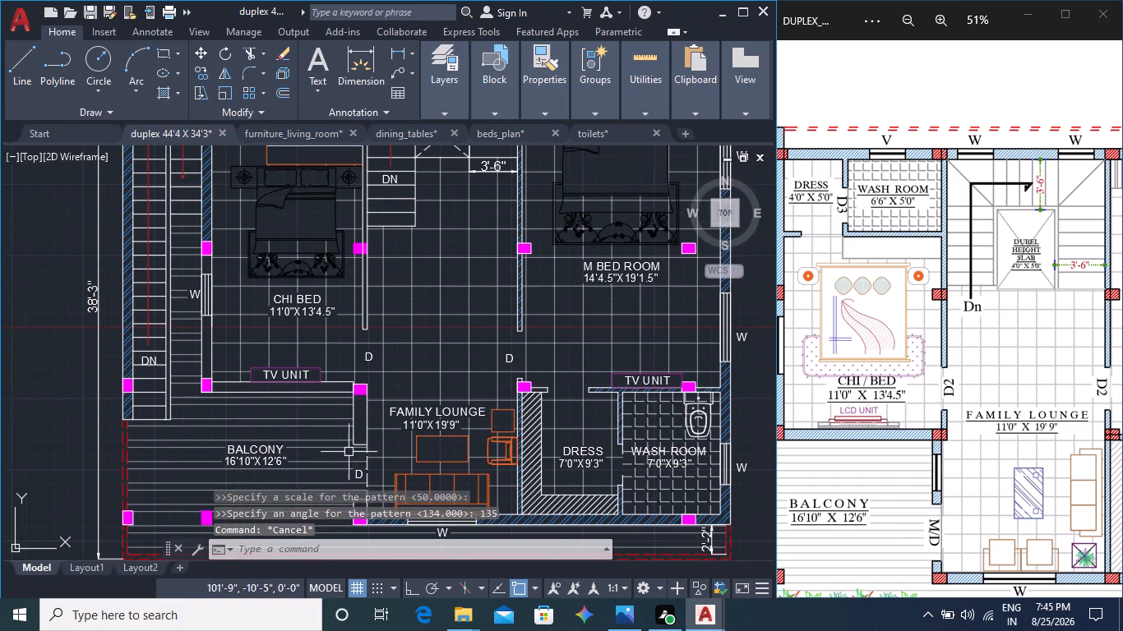
pyautogui.moveTo(337, 331); pyautogui.dragTo(349, 467, button='middle')
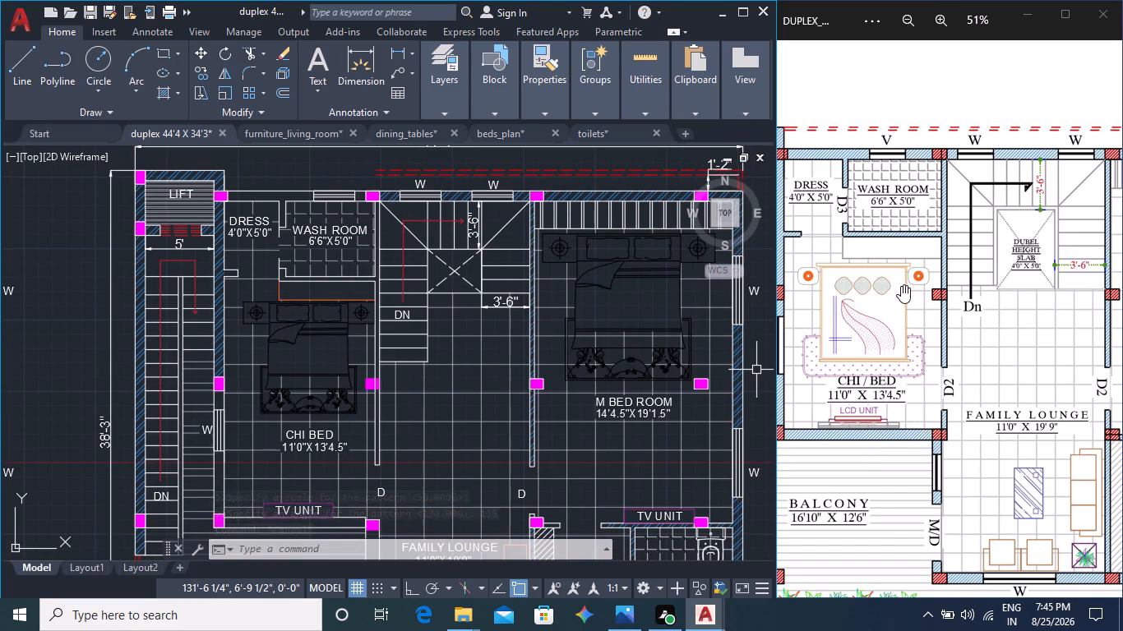
pyautogui.moveTo(333, 230); pyautogui.dragTo(354, 369, button='middle')
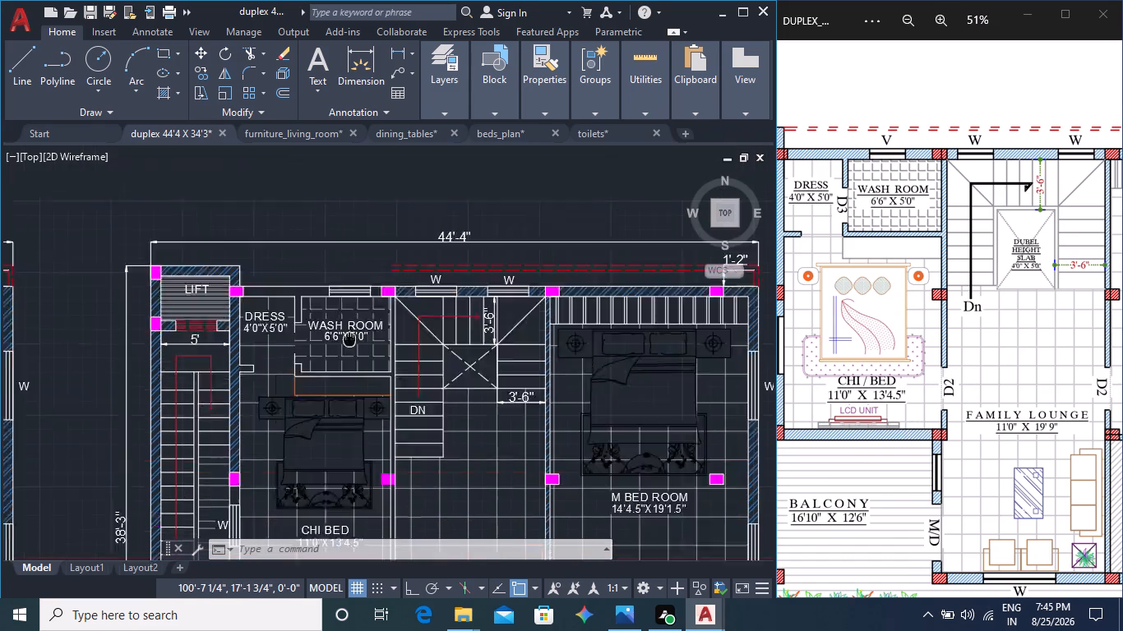
pyautogui.scroll(3, 402, 318)
pyautogui.click(403, 296)
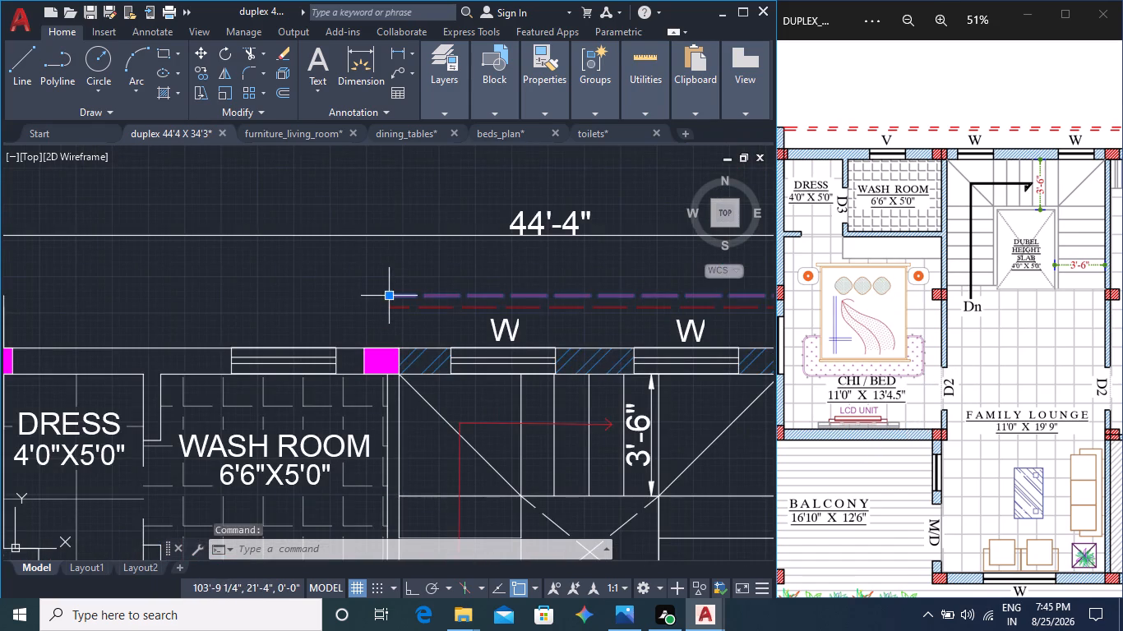
pyautogui.click(386, 293)
pyautogui.moveTo(246, 301); pyautogui.dragTo(538, 310, button='middle')
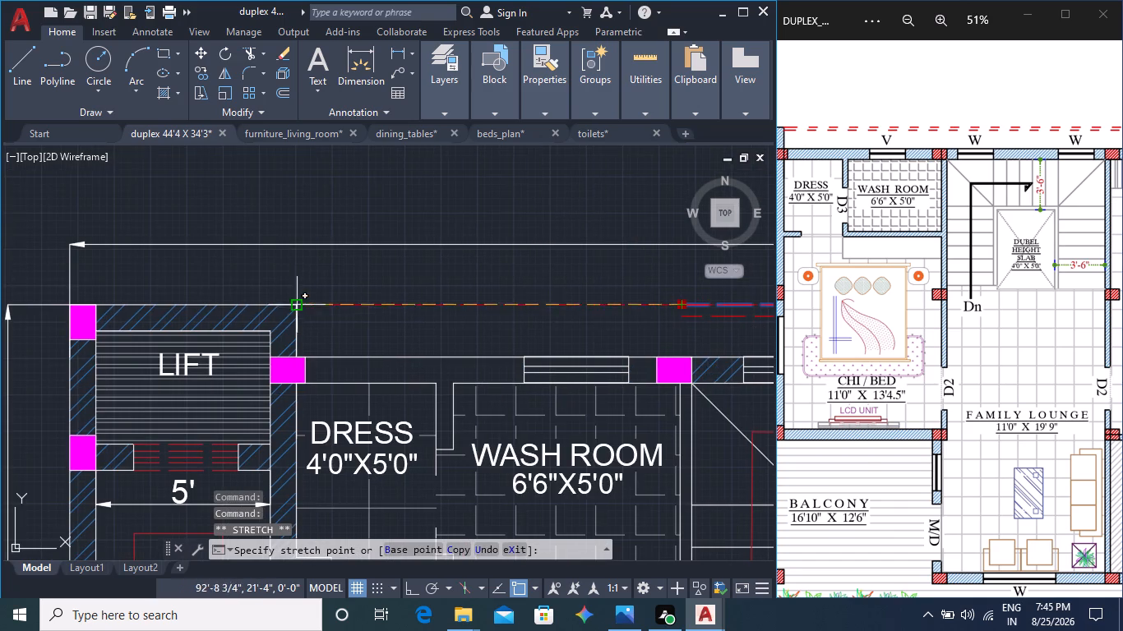
pyautogui.click(292, 306)
# Stretch the inner red dashed line above the wash room to the face of the lift wall.
pyautogui.moveTo(444, 331); pyautogui.dragTo(292, 306, button='middle')
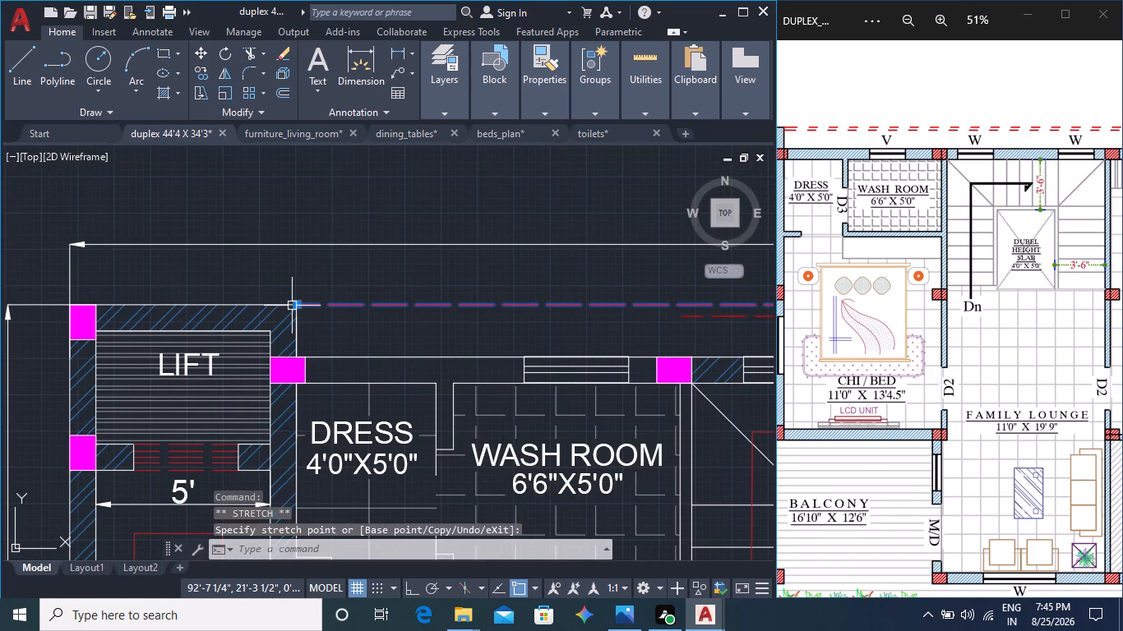
pyautogui.moveTo(292, 306); pyautogui.dragTo(252, 311, button='middle')
pyautogui.click(535, 297)
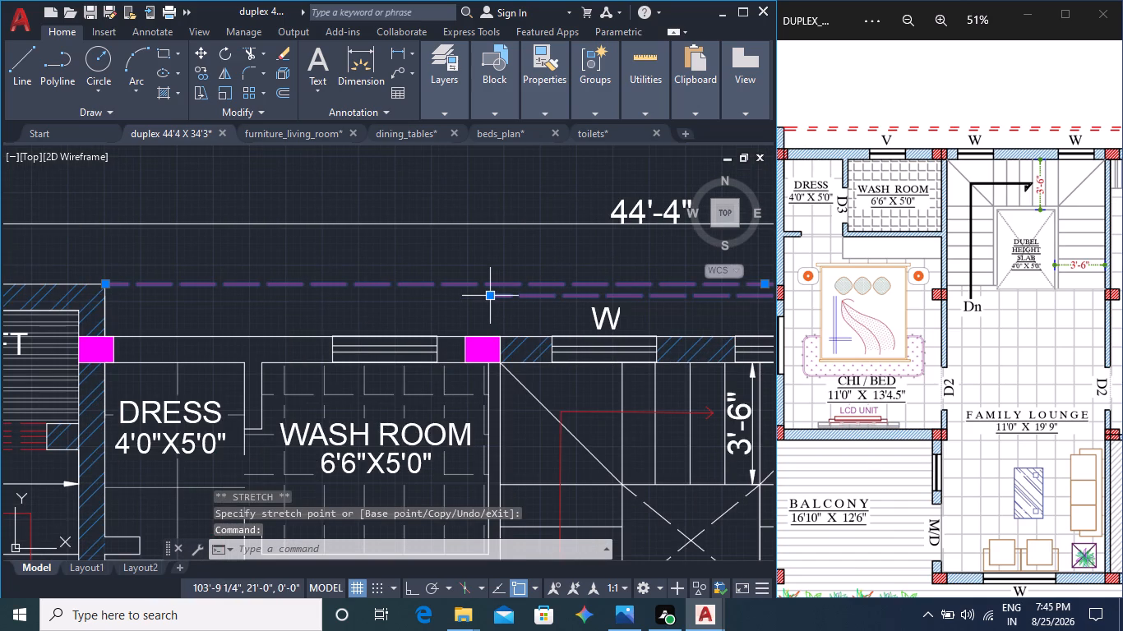
pyautogui.click(492, 295)
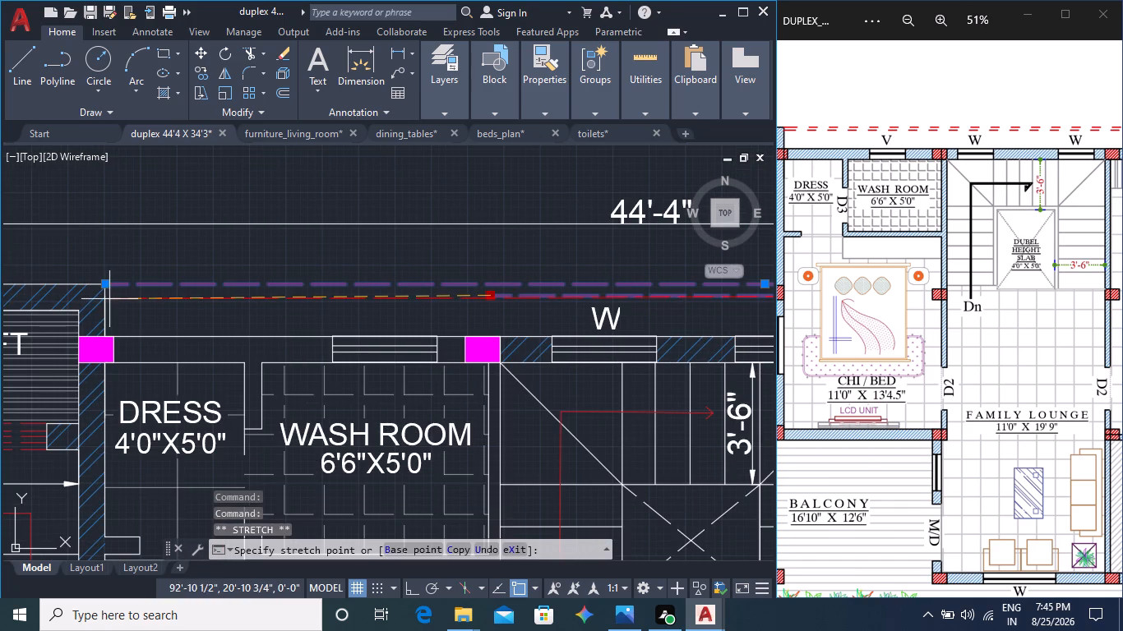
pyautogui.click(105, 299)
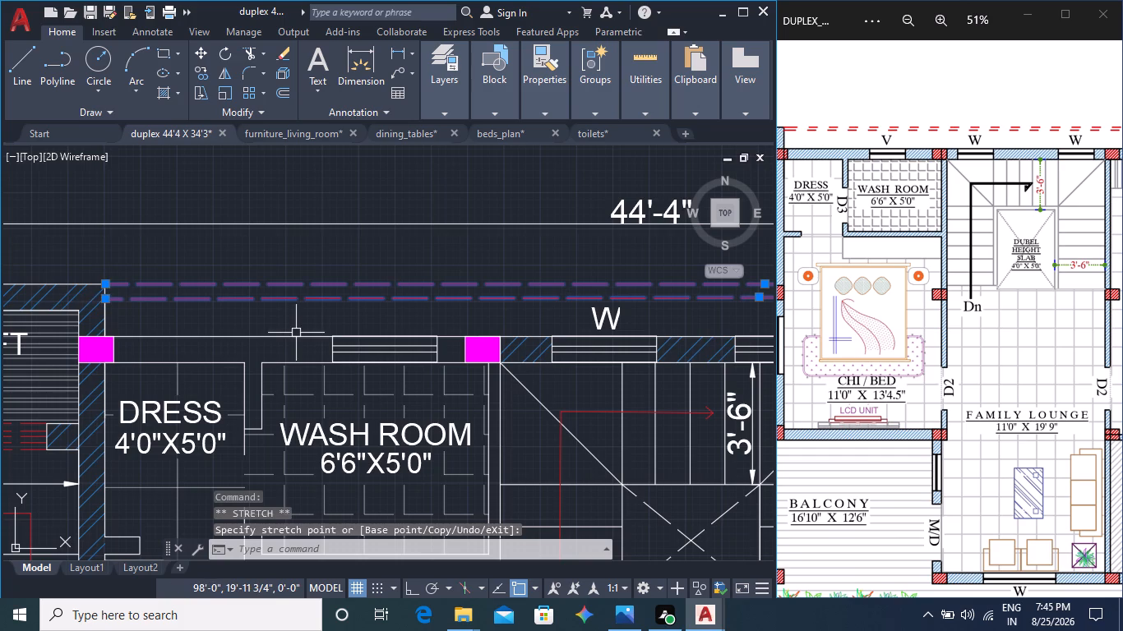
pyautogui.press('Escape')
# Copy the stair window's W label horizontally, with Ortho on, to above the 6'6"x5'0" wash room's window.
pyautogui.scroll(-1, 530, 390)
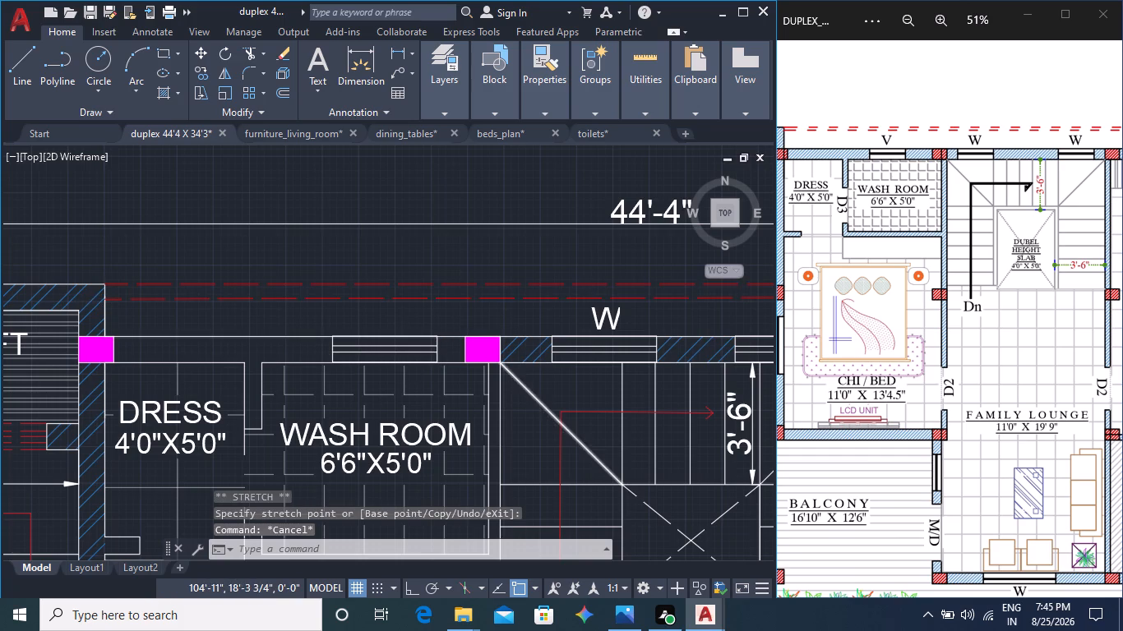
pyautogui.moveTo(616, 429); pyautogui.dragTo(561, 412, button='middle')
pyautogui.middleClick(896, 363)
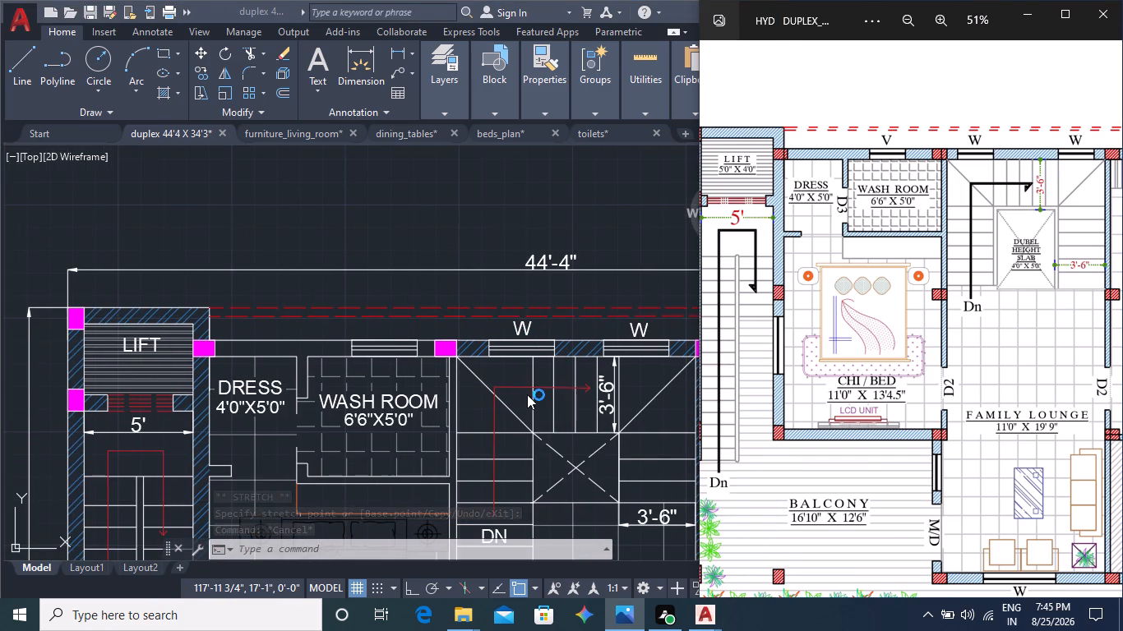
pyautogui.click(525, 328)
pyautogui.click(524, 327)
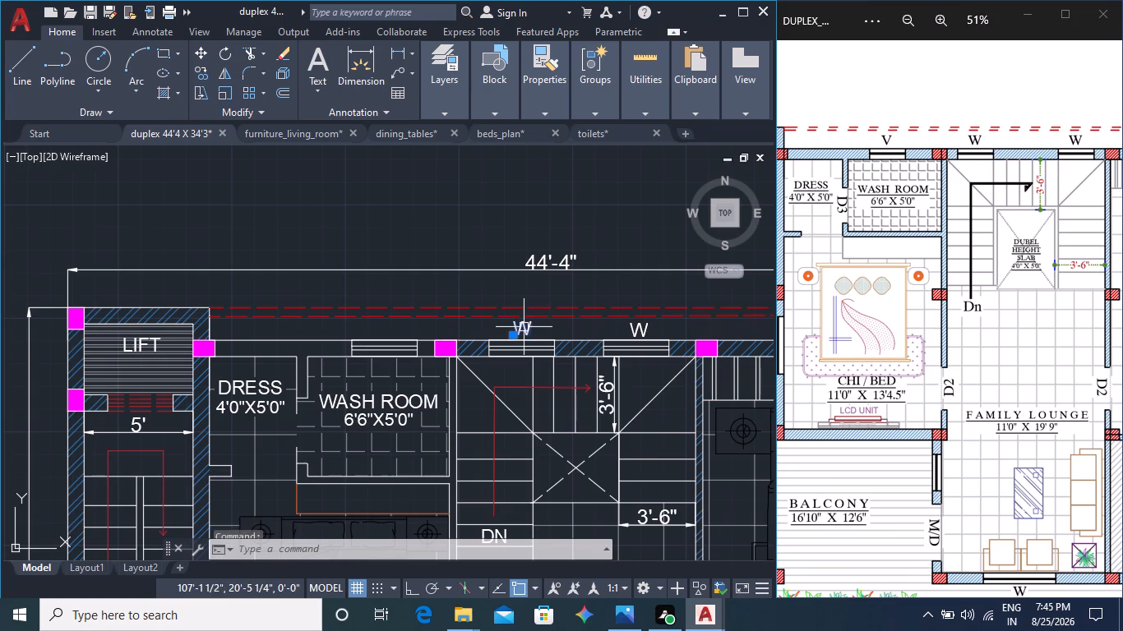
pyautogui.click(199, 69)
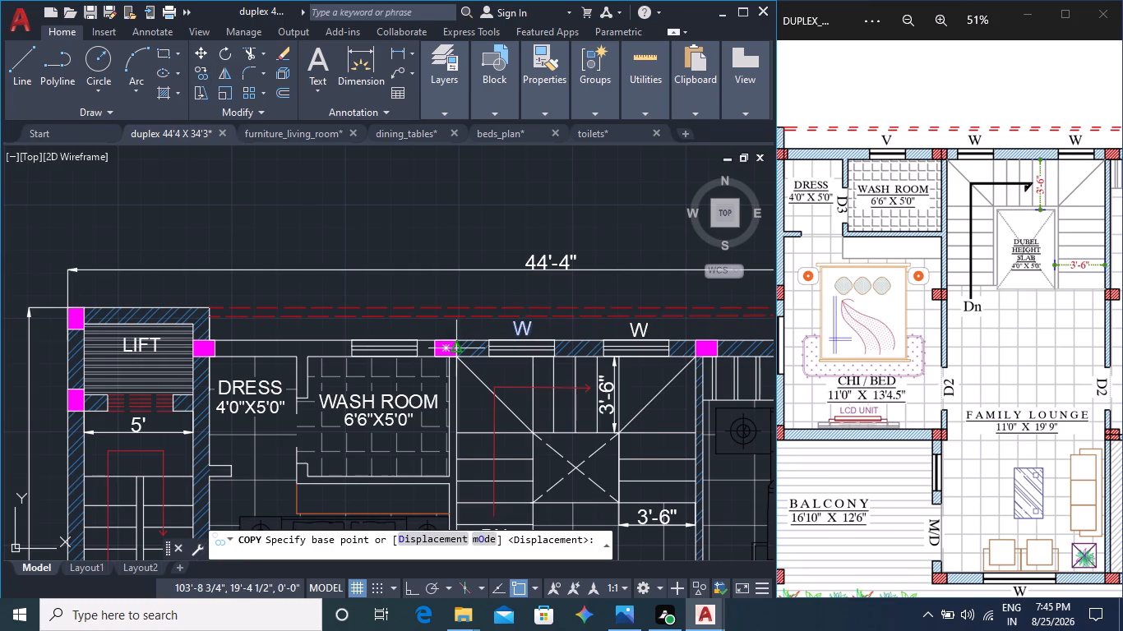
pyautogui.click(515, 334)
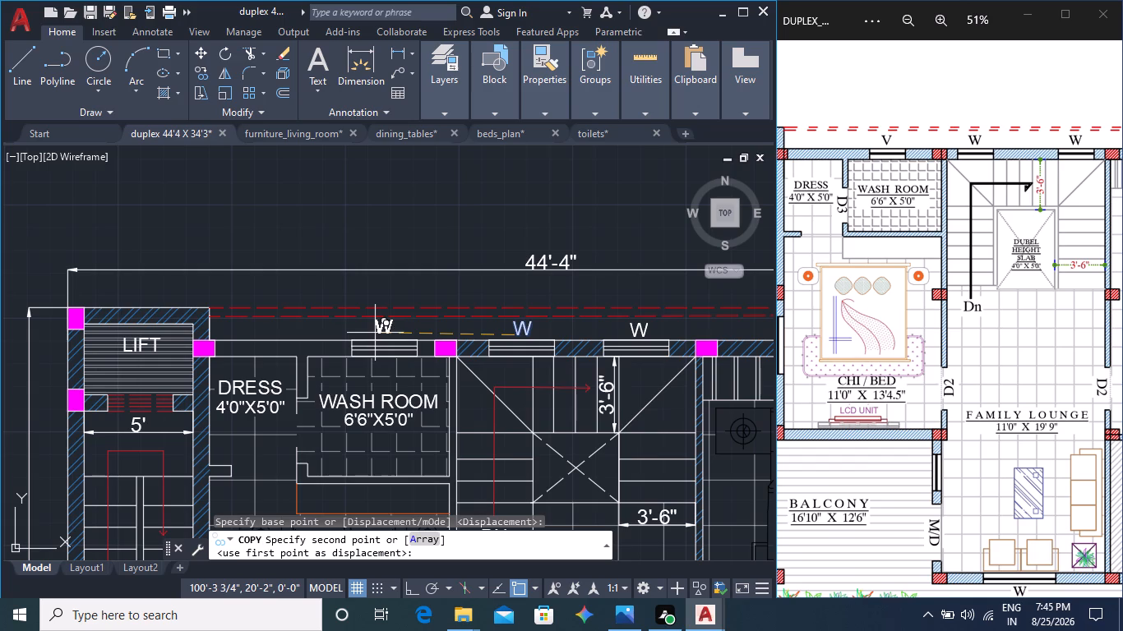
pyautogui.press('F8')
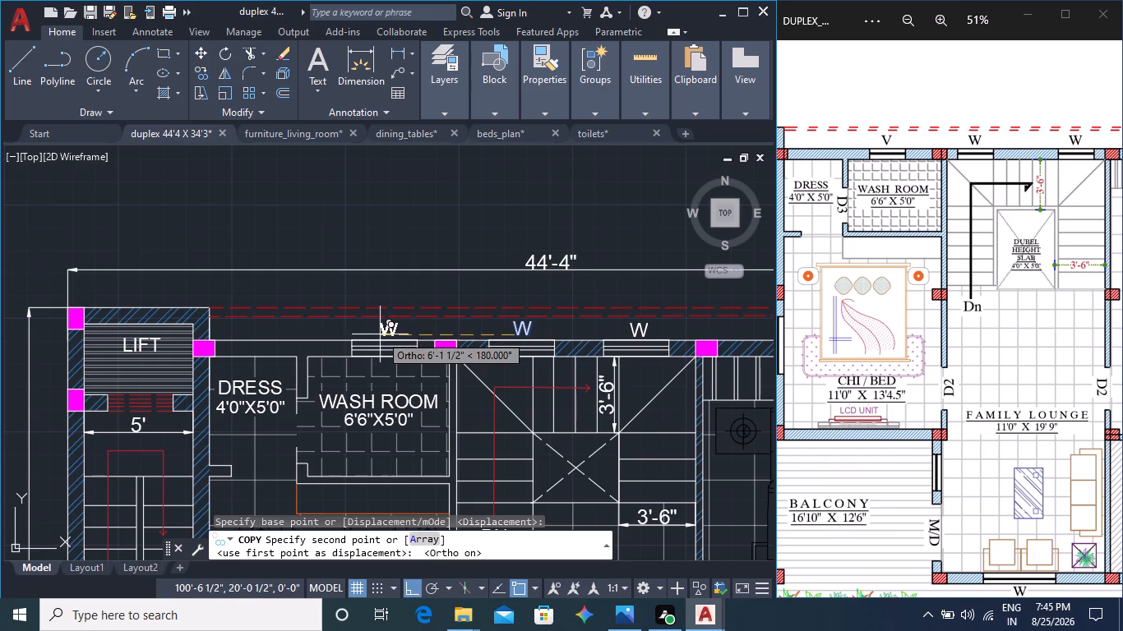
pyautogui.click(380, 334)
pyautogui.moveTo(517, 362); pyautogui.dragTo(303, 377, button='middle')
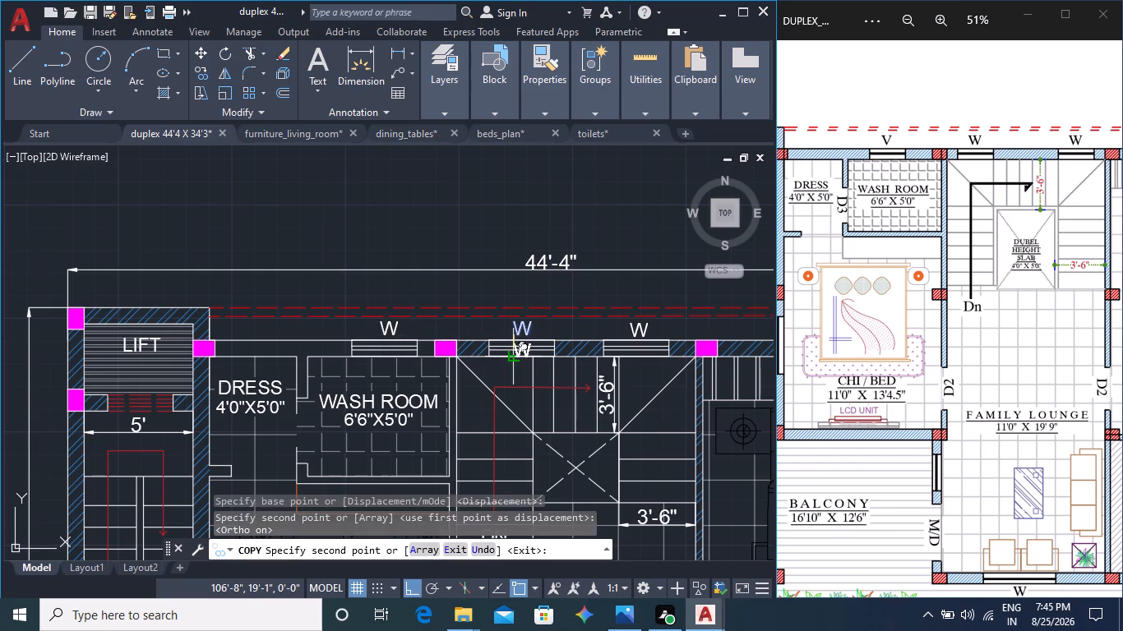
pyautogui.moveTo(303, 377); pyautogui.dragTo(299, 377, button='middle')
pyautogui.moveTo(539, 420); pyautogui.dragTo(291, 366, button='middle')
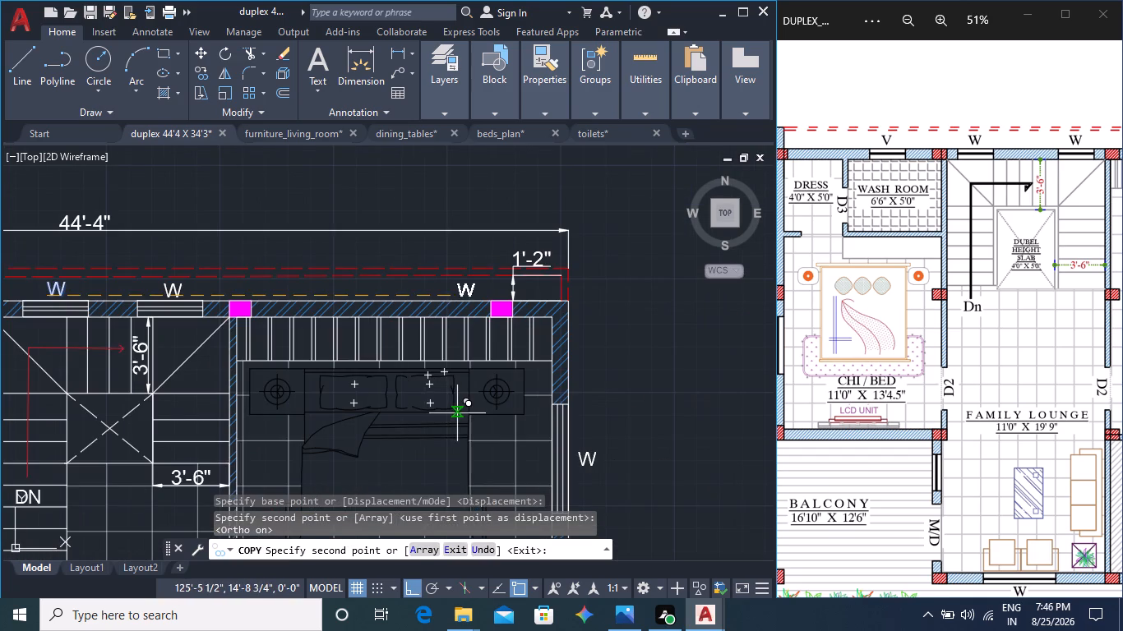
pyautogui.press('Escape')
# Review the edited floor plan's rooms, stairs, openings and balcony against the reference drawing.
pyautogui.moveTo(483, 454); pyautogui.dragTo(482, 345, button='middle')
pyautogui.scroll(-2, 488, 357)
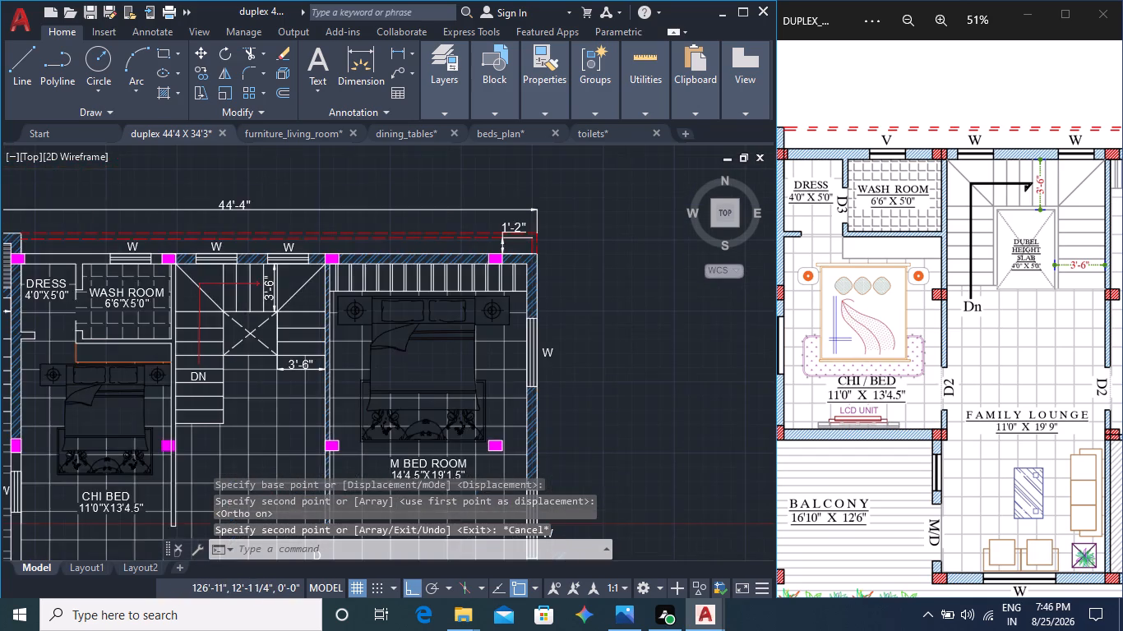
pyautogui.moveTo(495, 421); pyautogui.dragTo(518, 352, button='middle')
pyautogui.moveTo(515, 421); pyautogui.dragTo(531, 338, button='middle')
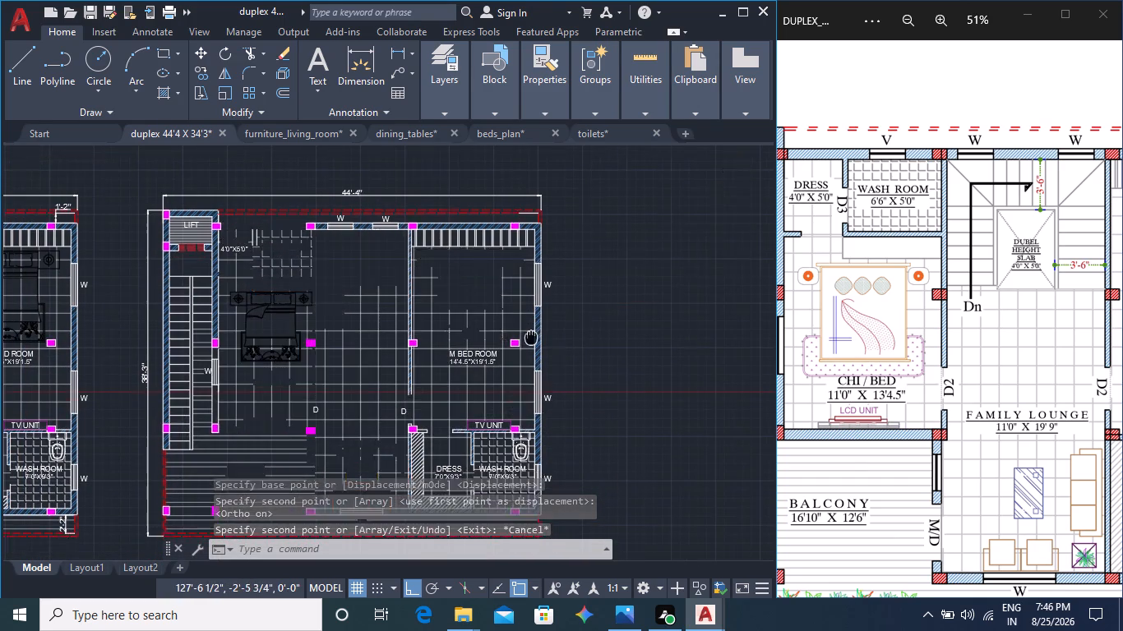
pyautogui.moveTo(534, 426); pyautogui.dragTo(552, 375, button='middle')
pyautogui.moveTo(429, 403); pyautogui.dragTo(473, 445, button='middle')
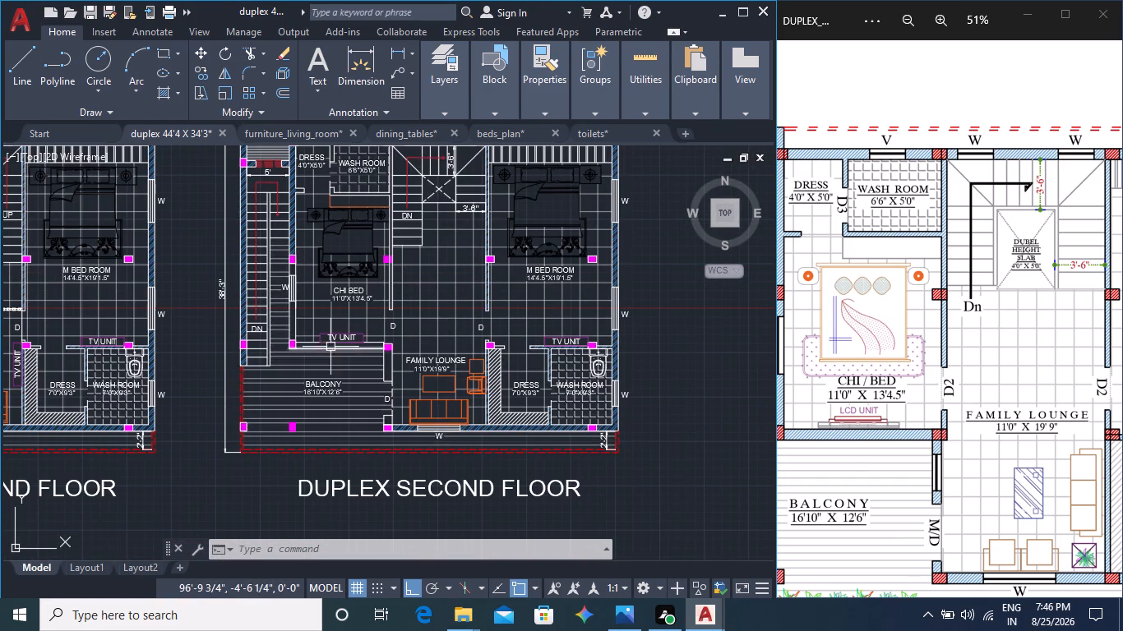
pyautogui.scroll(2, 341, 357)
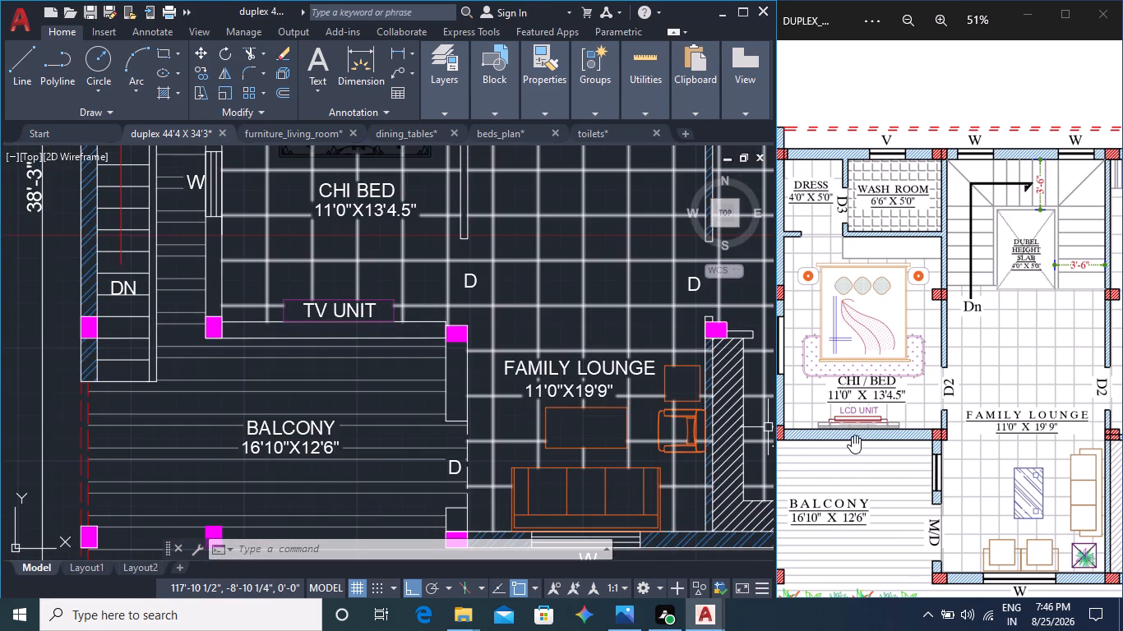
pyautogui.moveTo(298, 314); pyautogui.dragTo(338, 480, button='middle')
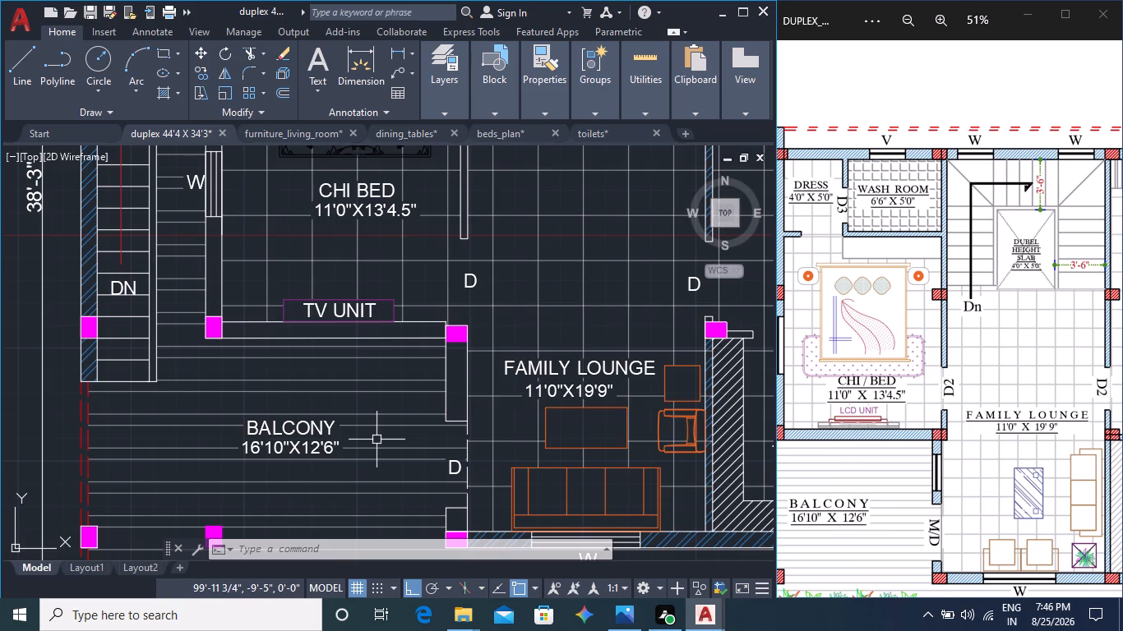
pyautogui.moveTo(351, 353); pyautogui.dragTo(321, 513, button='middle')
pyautogui.scroll(-1, 330, 419)
pyautogui.moveTo(338, 377); pyautogui.dragTo(320, 410, button='middle')
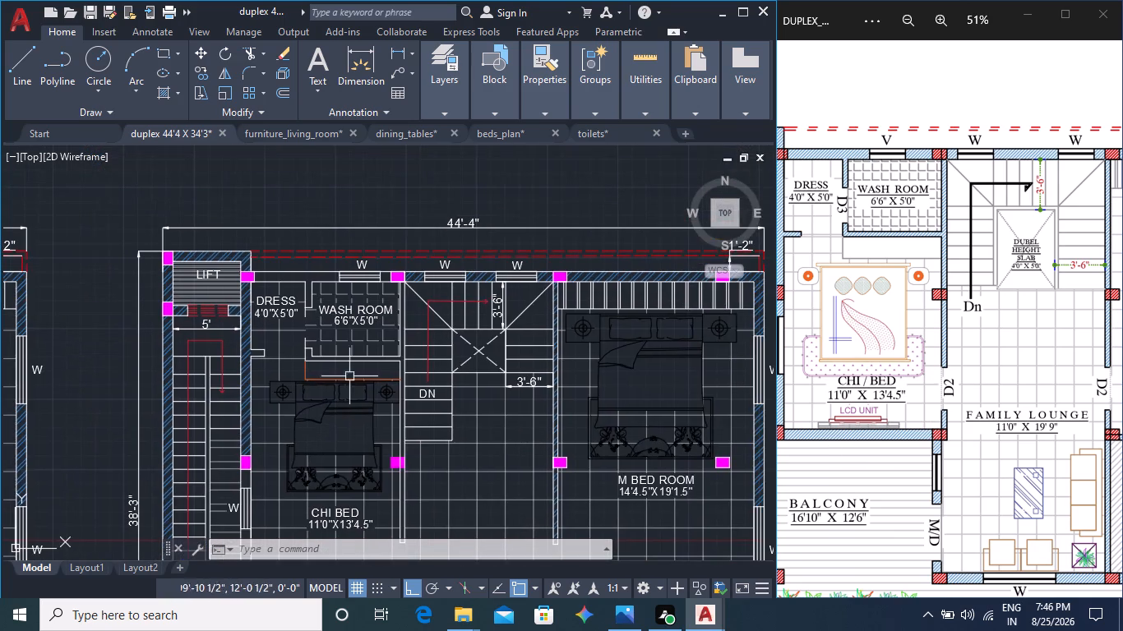
pyautogui.moveTo(378, 375); pyautogui.dragTo(317, 352, button='middle')
pyautogui.middleClick(948, 421)
pyautogui.moveTo(871, 387); pyautogui.dragTo(923, 383, button='middle')
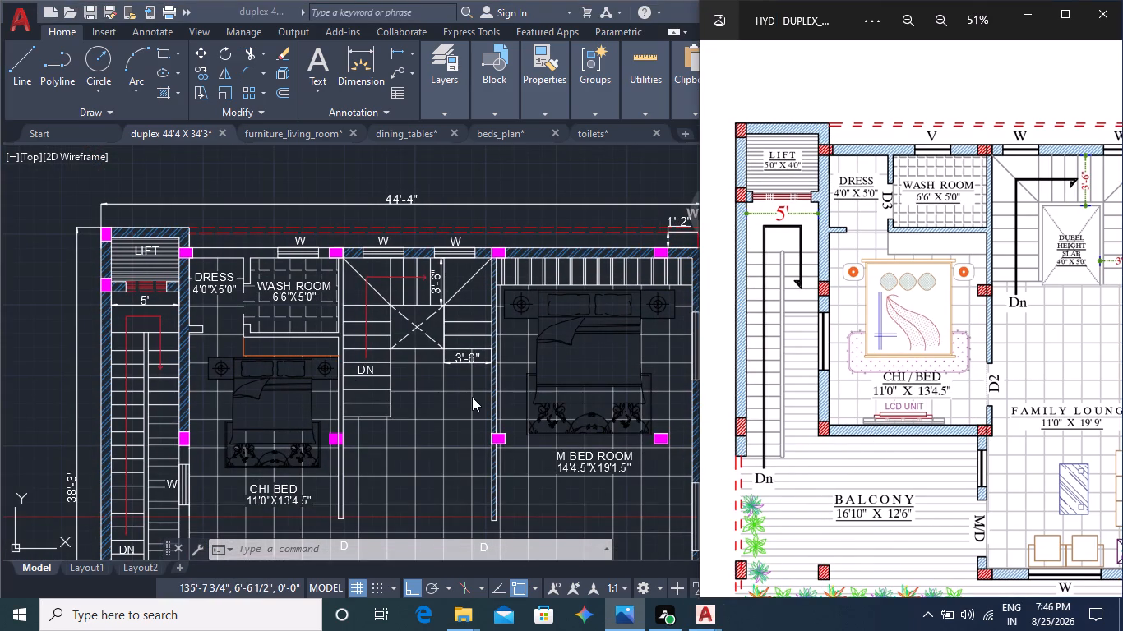
pyautogui.moveTo(522, 394); pyautogui.dragTo(515, 394, button='middle')
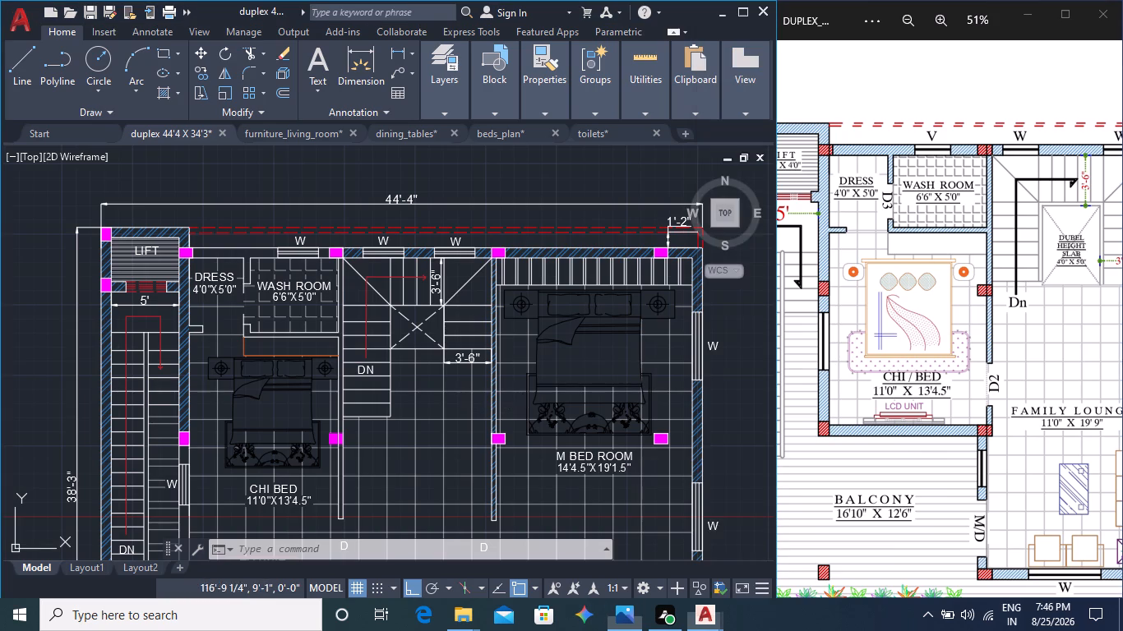
pyautogui.moveTo(560, 399); pyautogui.dragTo(463, 386, button='middle')
pyautogui.scroll(-2, 465, 389)
pyautogui.moveTo(496, 428); pyautogui.dragTo(525, 335, button='middle')
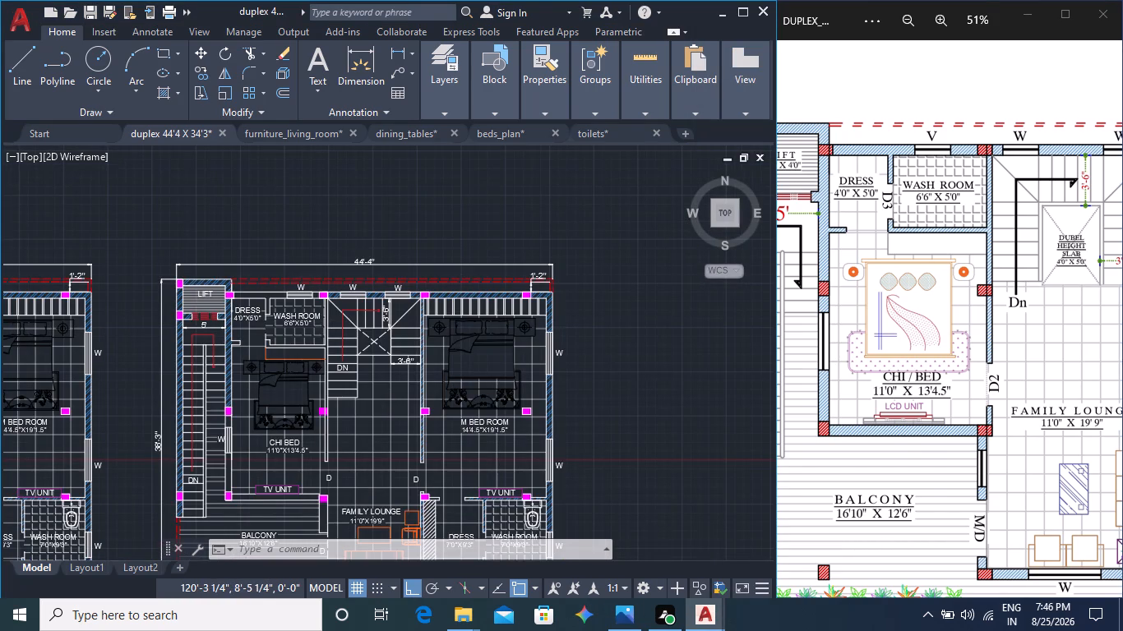
# Run Overkill on both duplex floor plans and their titles to delete duplicate and overlapping objects, keeping the default comparison settings.
pyautogui.scroll(-1, 530, 408)
pyautogui.click(176, 258)
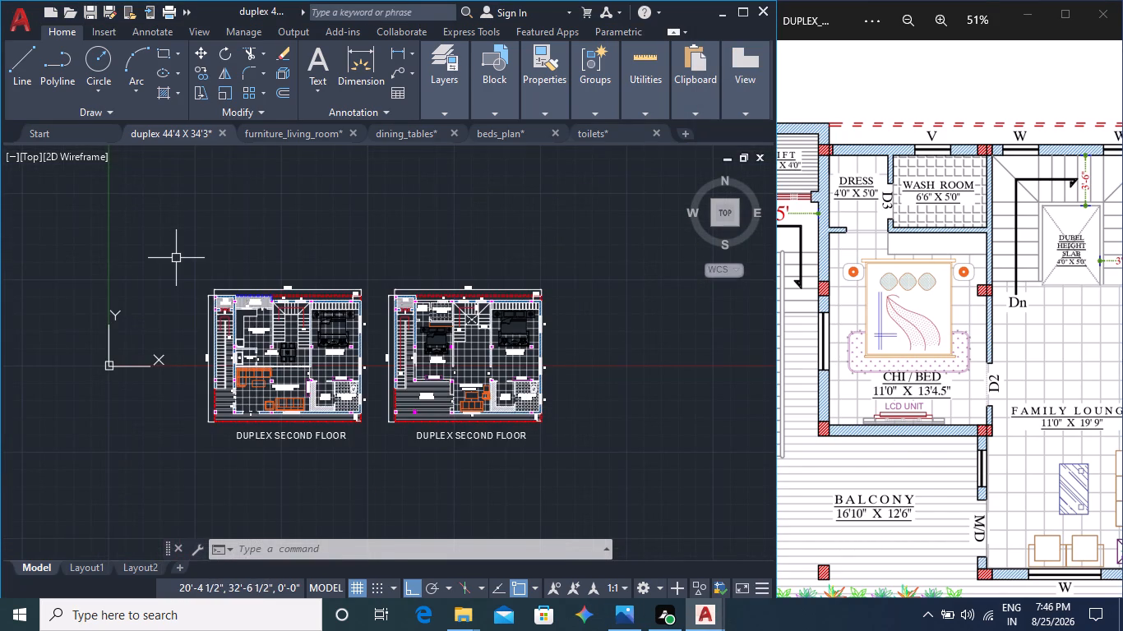
pyautogui.click(577, 462)
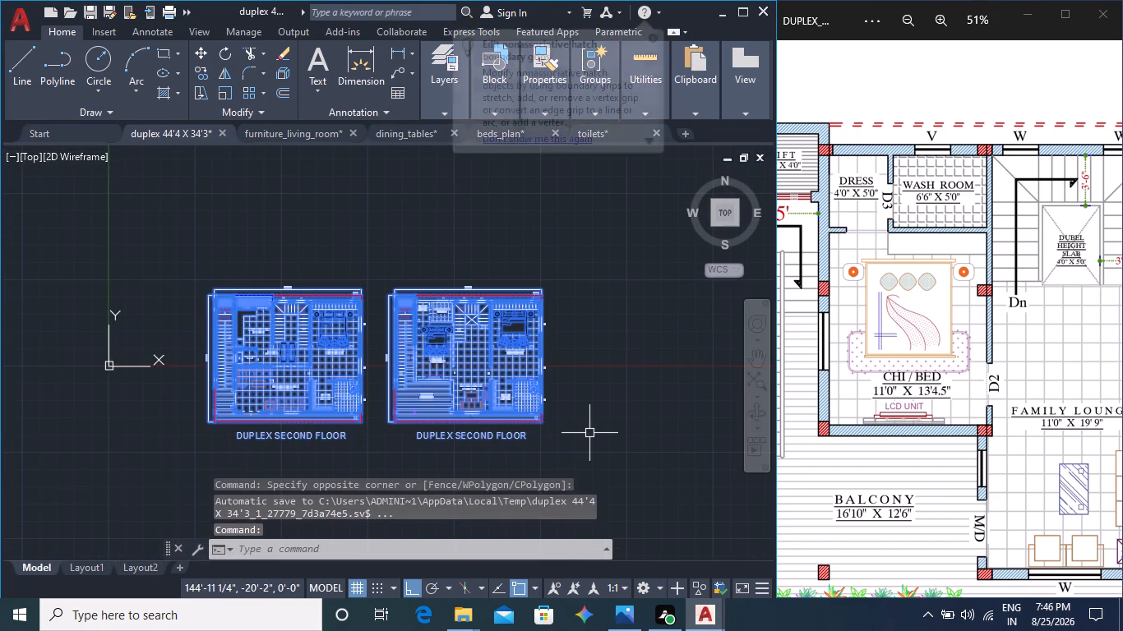
pyautogui.press('o')
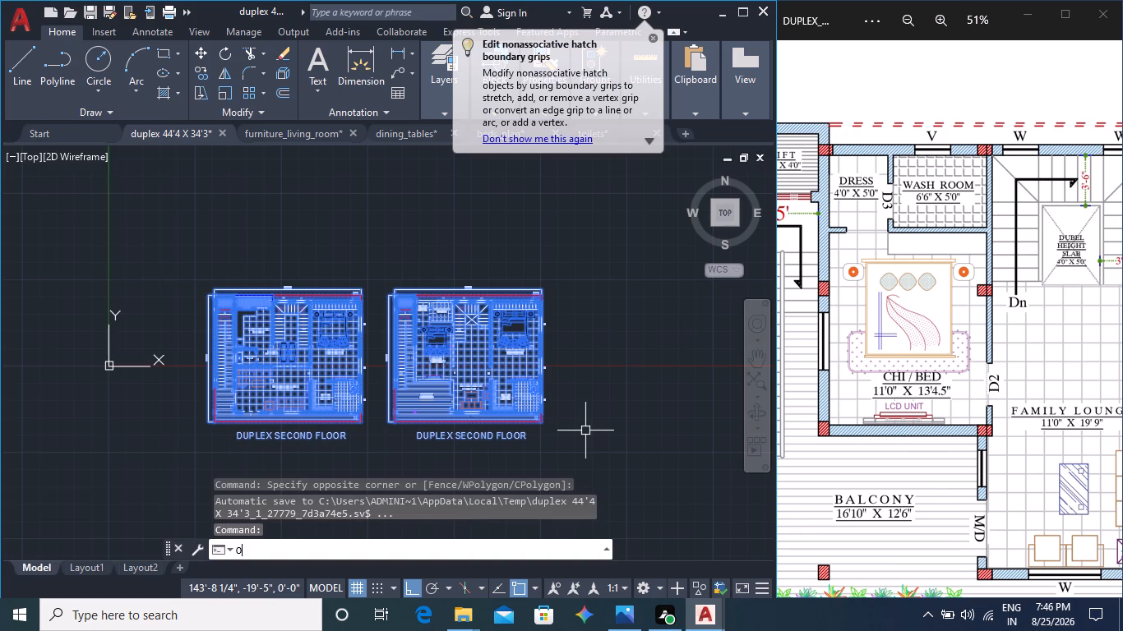
pyautogui.write('VERKI')
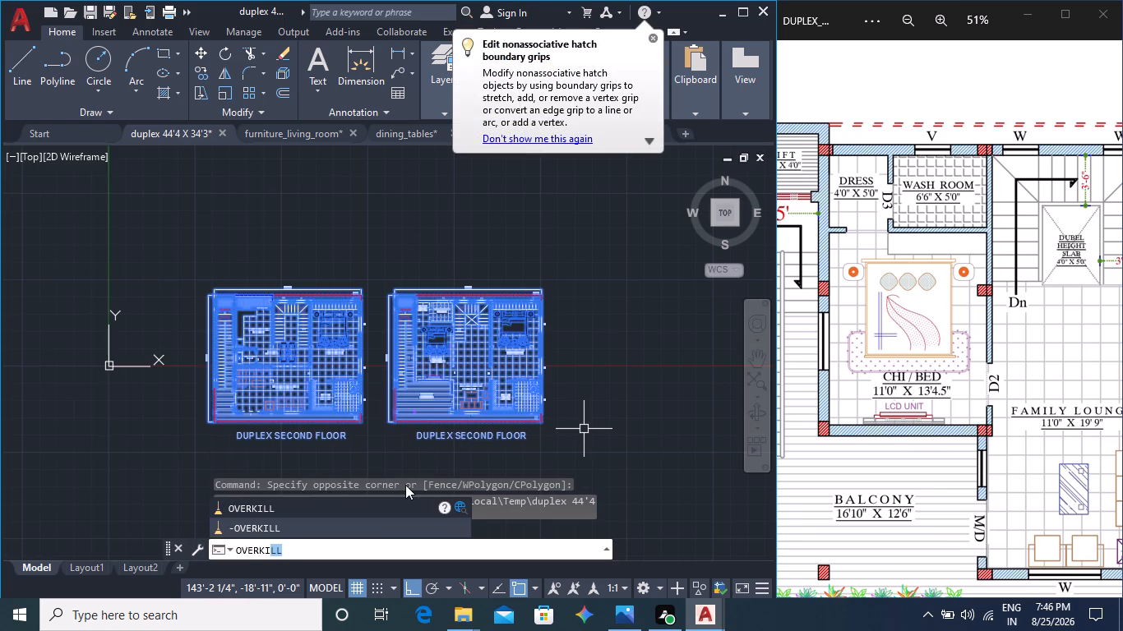
pyautogui.click(246, 507)
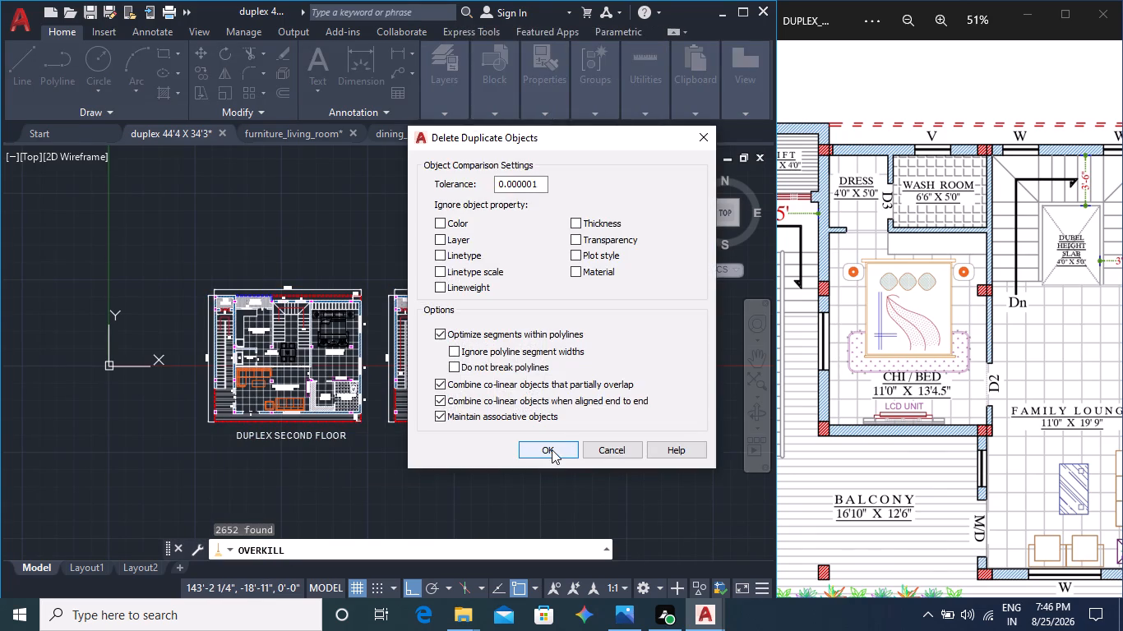
pyautogui.click(552, 449)
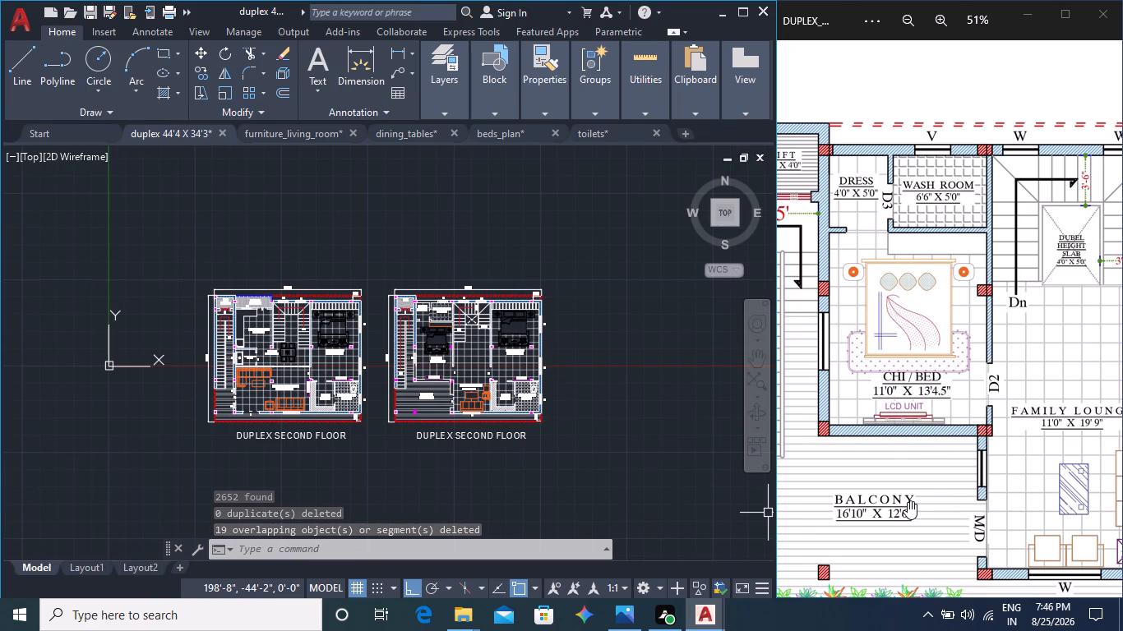
# Change the title under the edited floor plan to DUPLEX THIRD FLOOR, matching the reference drawing.
pyautogui.moveTo(1030, 533); pyautogui.dragTo(1028, 514, button='middle')
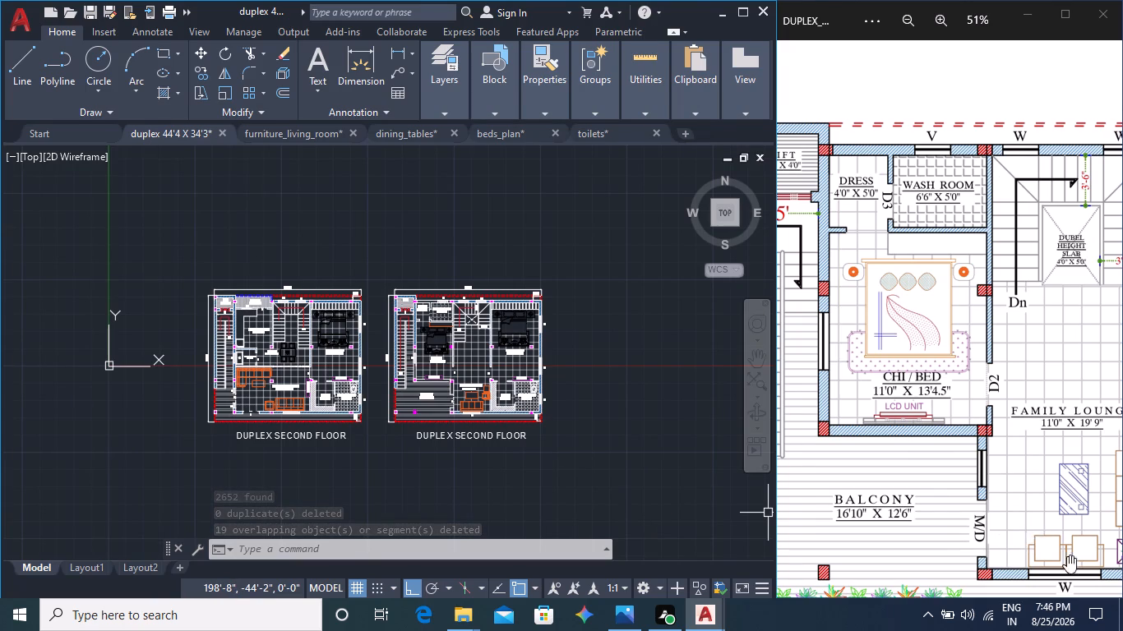
pyautogui.moveTo(1082, 562); pyautogui.dragTo(942, 426, button='middle')
pyautogui.moveTo(1000, 505); pyautogui.dragTo(939, 399, button='middle')
pyautogui.moveTo(955, 509); pyautogui.dragTo(957, 403, button='middle')
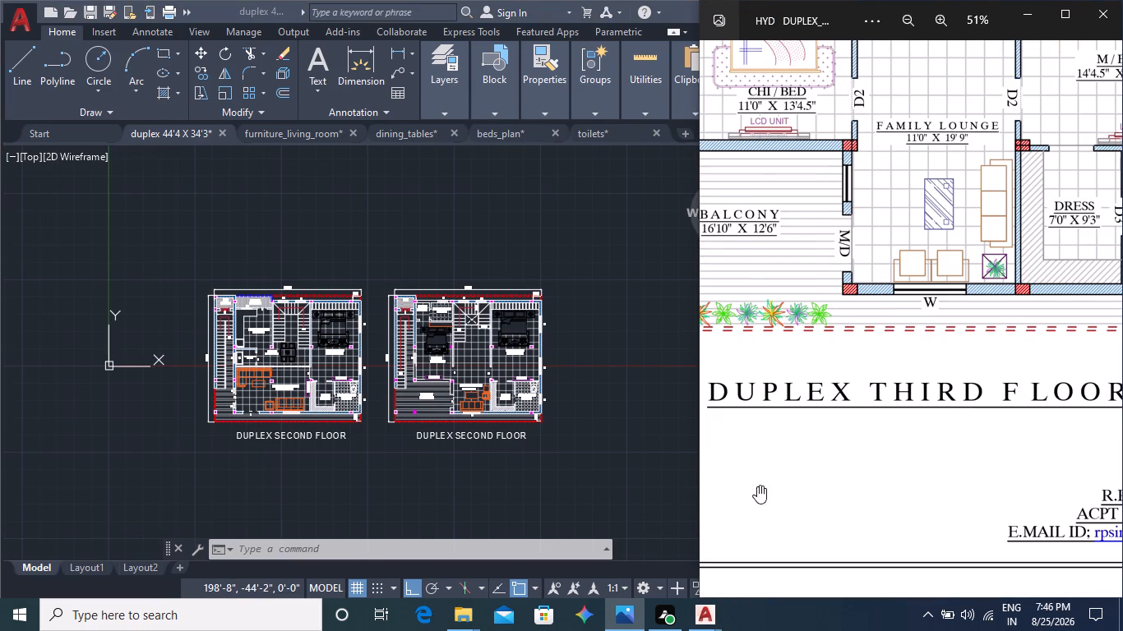
pyautogui.moveTo(1008, 422); pyautogui.dragTo(936, 423, button='middle')
pyautogui.scroll(2, 518, 440)
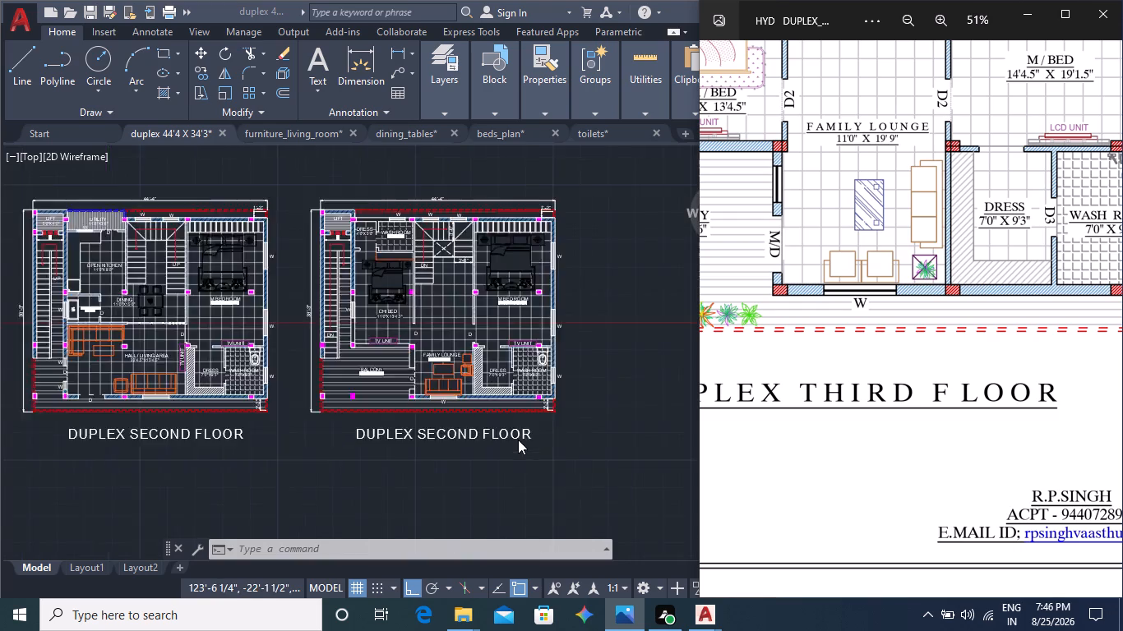
pyautogui.doubleClick(451, 426)
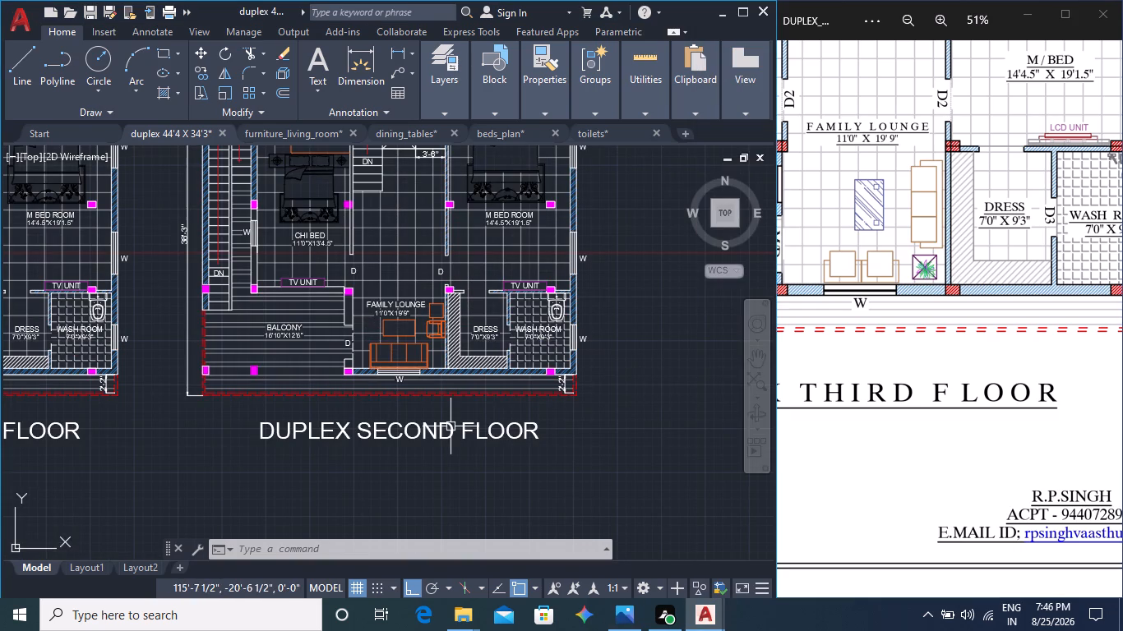
pyautogui.doubleClick(451, 426)
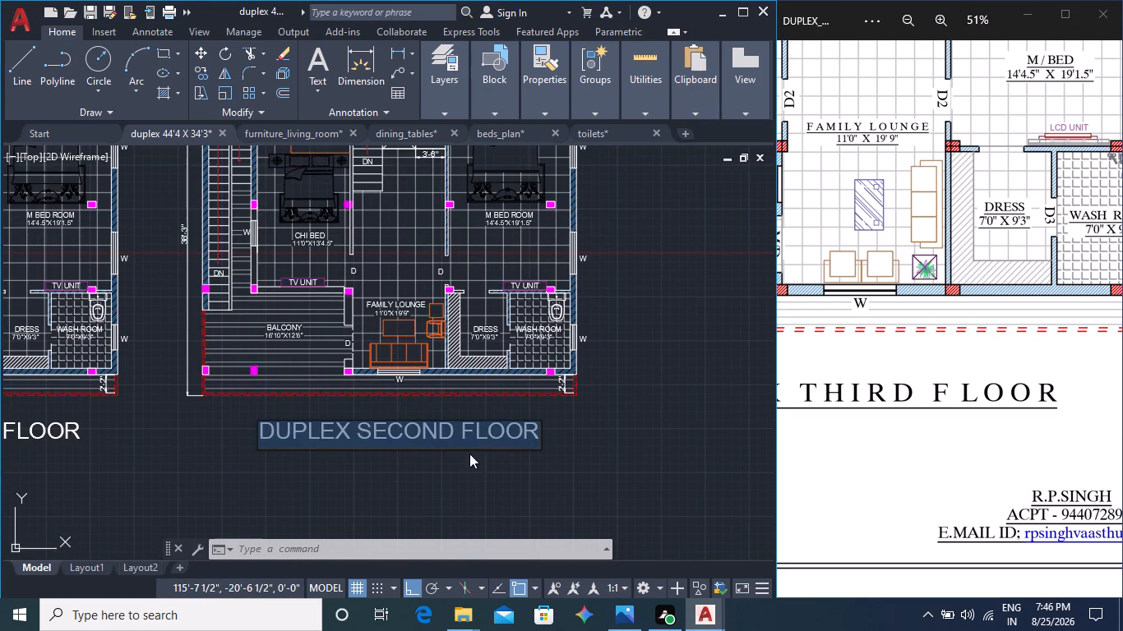
pyautogui.click(460, 432)
pyautogui.click(454, 430)
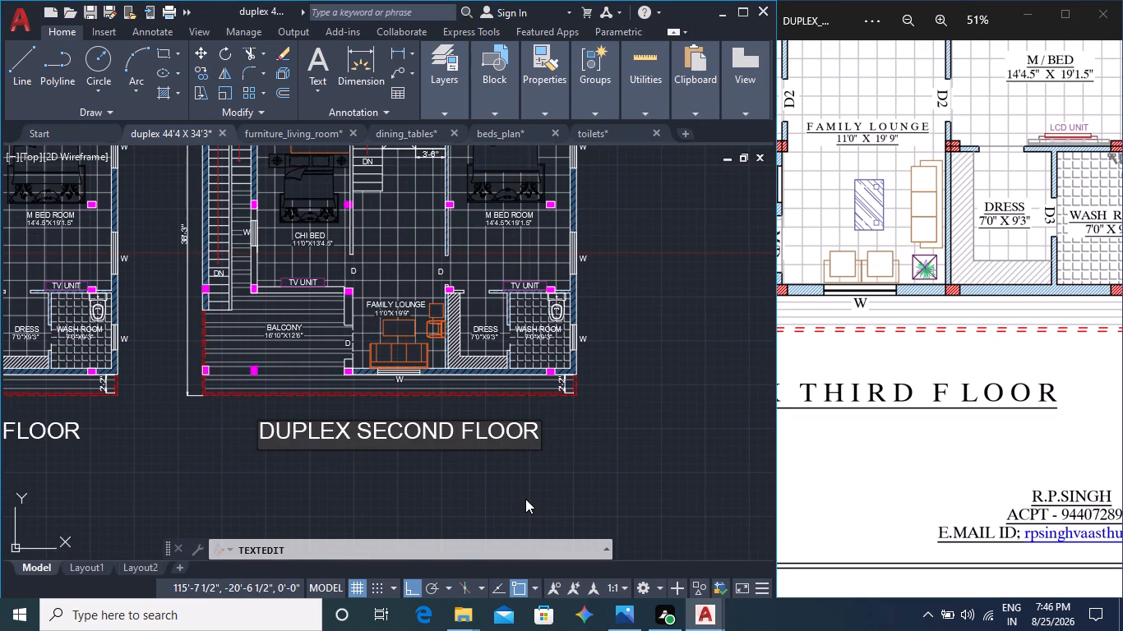
pyautogui.press('BackSpace')
pyautogui.press('BackSpace')
pyautogui.press('BackSpace')
pyautogui.press('BackSpace')
pyautogui.press('BackSpace')
pyautogui.press('BackSpace')
pyautogui.press('BackSpace')
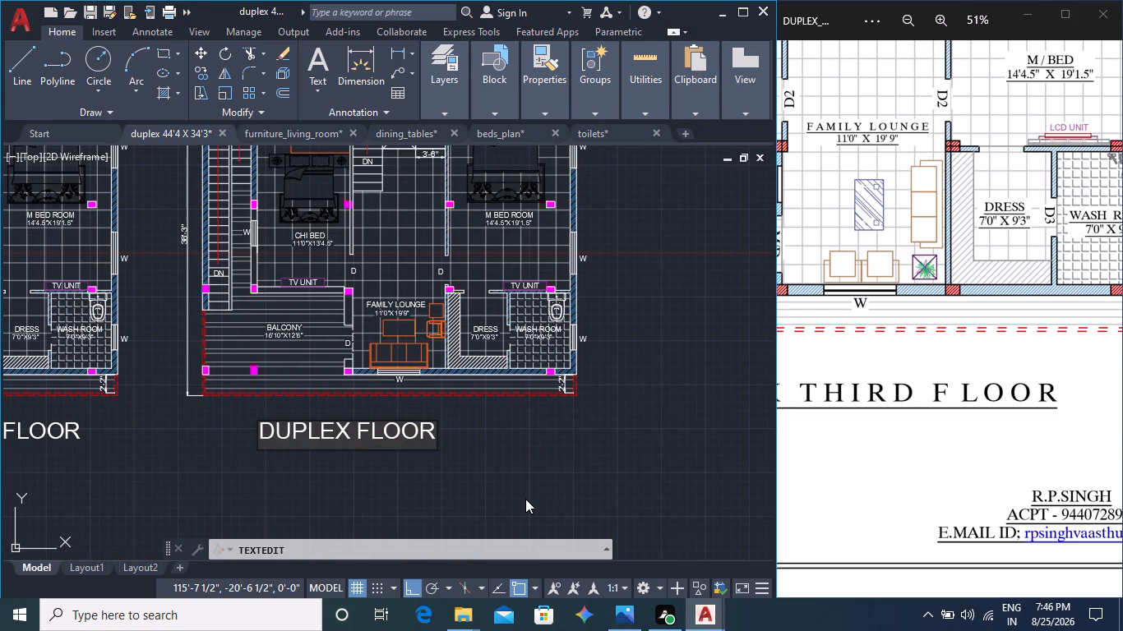
pyautogui.press('space')
pyautogui.write('THIR')
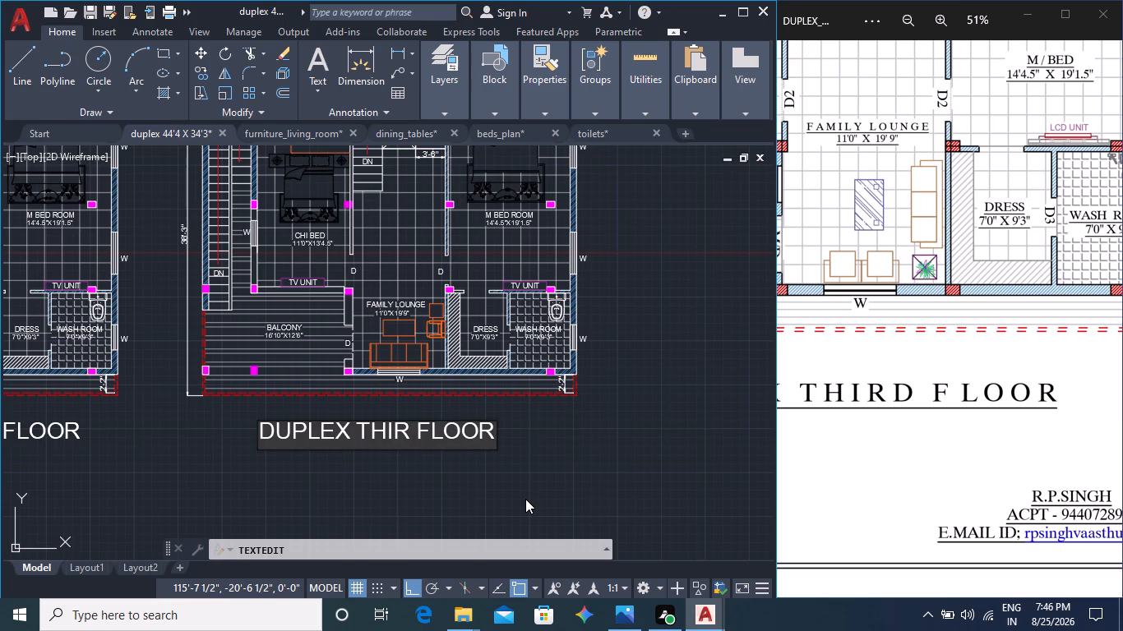
pyautogui.press('d')
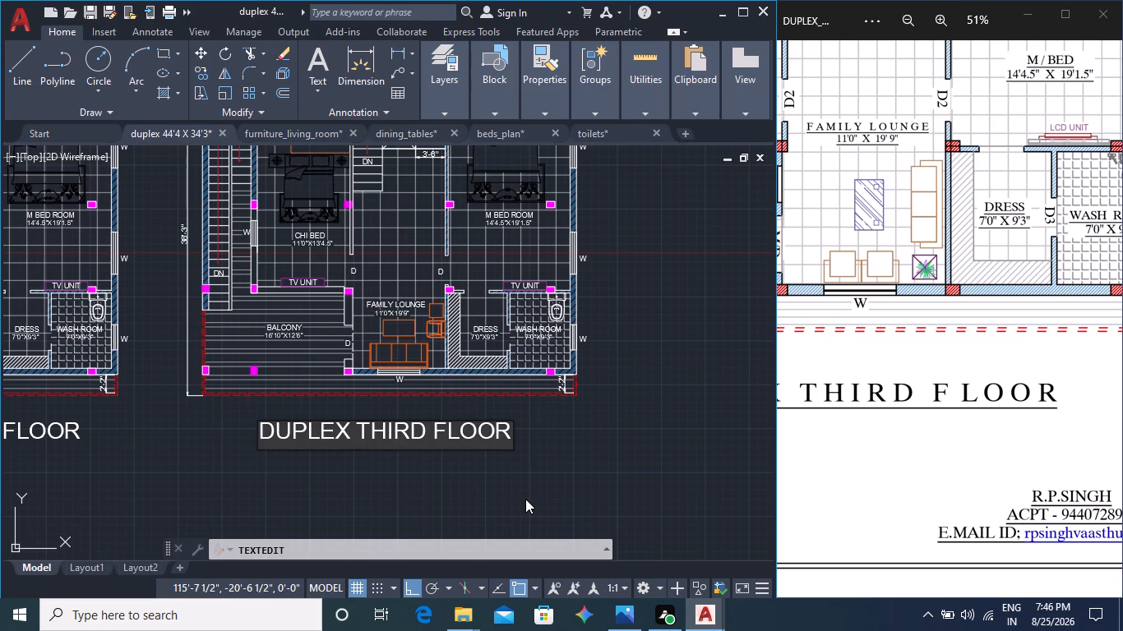
pyautogui.click(494, 490)
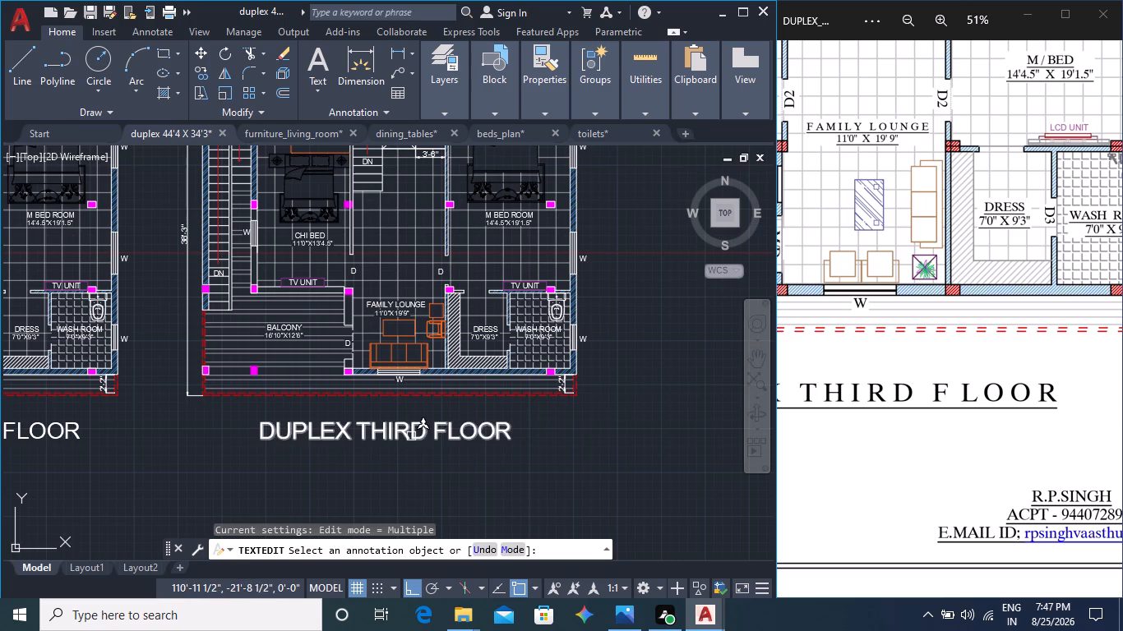
# Switch to File Explorer and open the cad blocks trees drawing from New Volume (D:).
pyautogui.click(464, 615)
pyautogui.click(425, 568)
pyautogui.scroll(1, 387, 324)
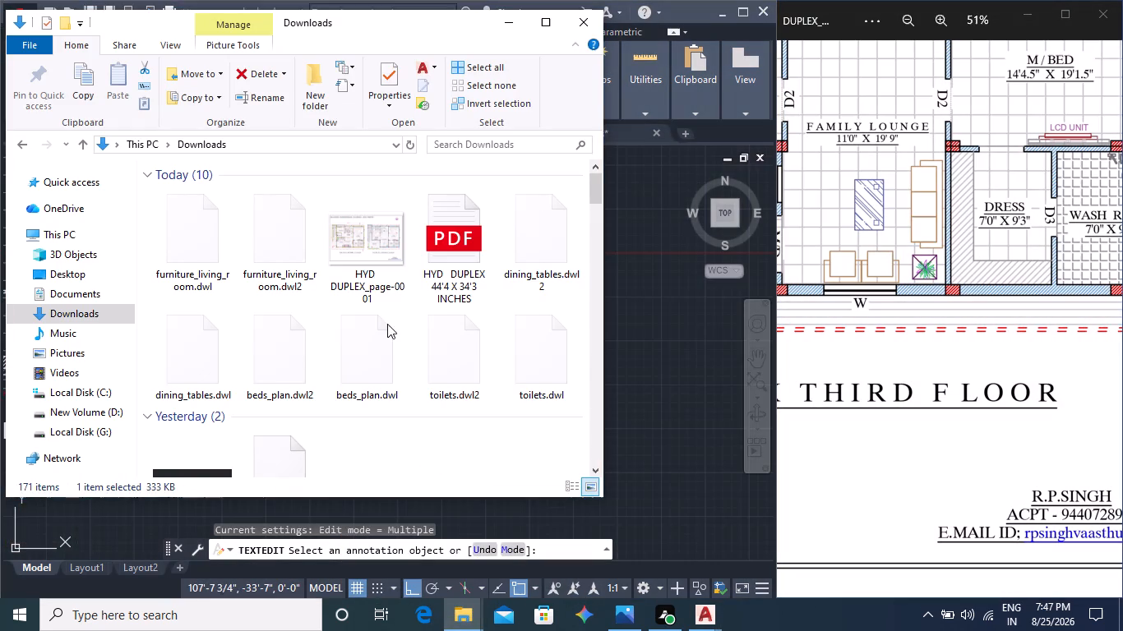
pyautogui.scroll(9, 387, 324)
pyautogui.click(104, 411)
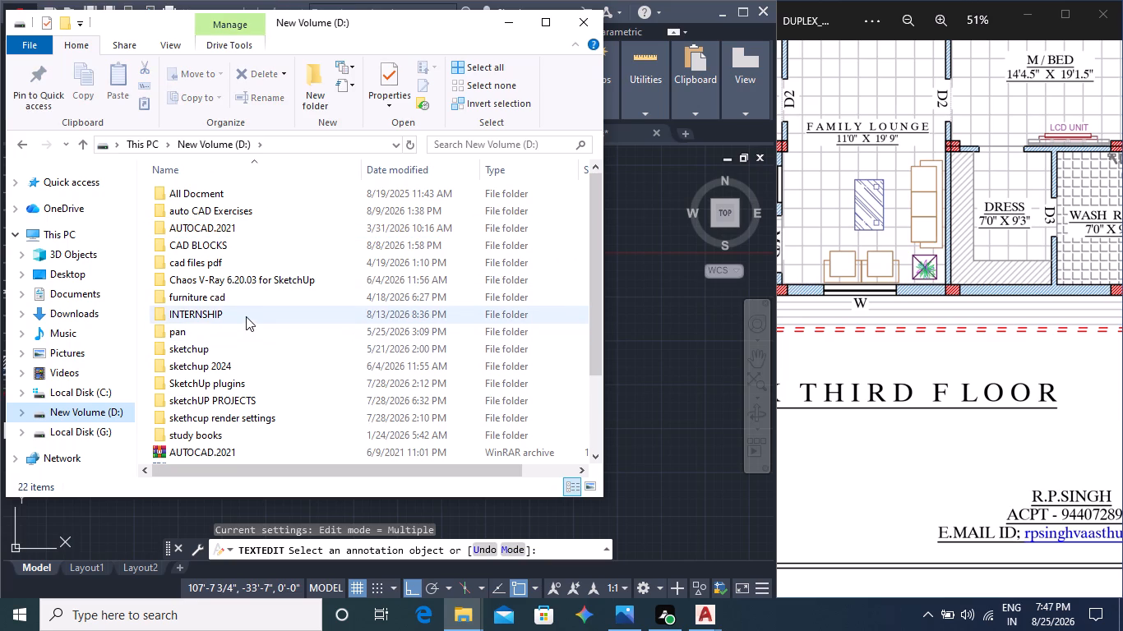
pyautogui.scroll(-3, 264, 387)
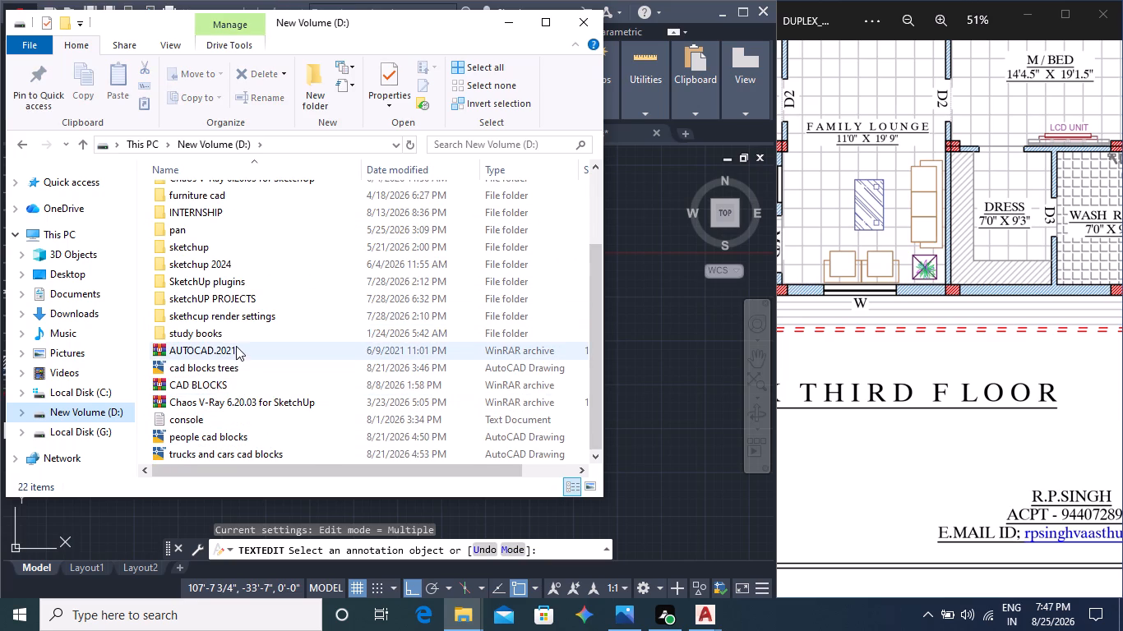
pyautogui.scroll(-6, 254, 420)
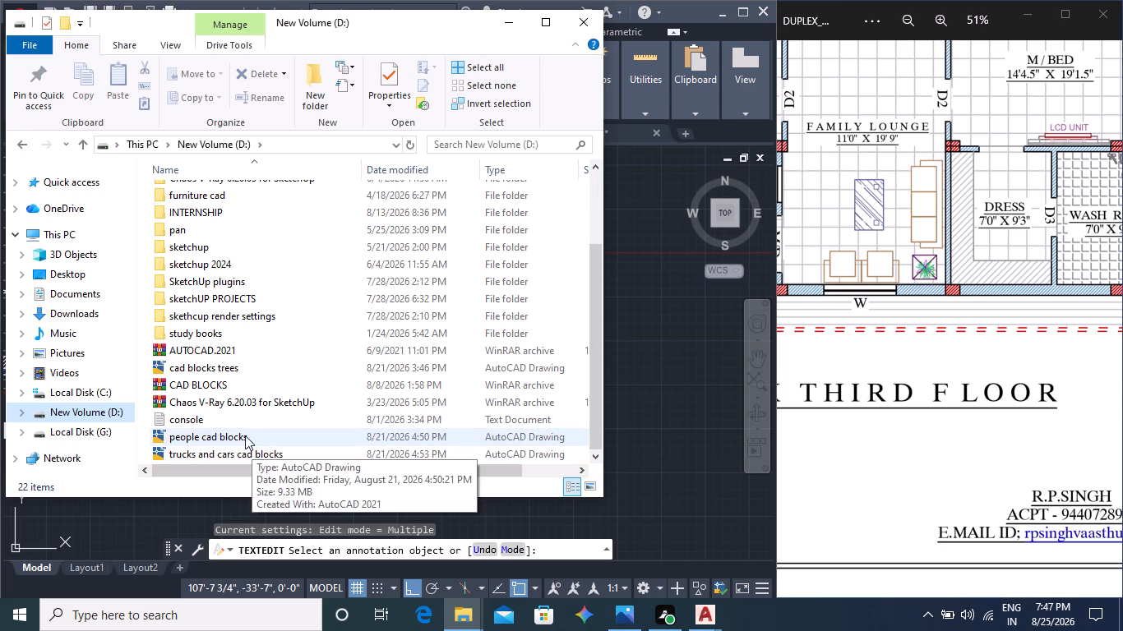
pyautogui.doubleClick(236, 366)
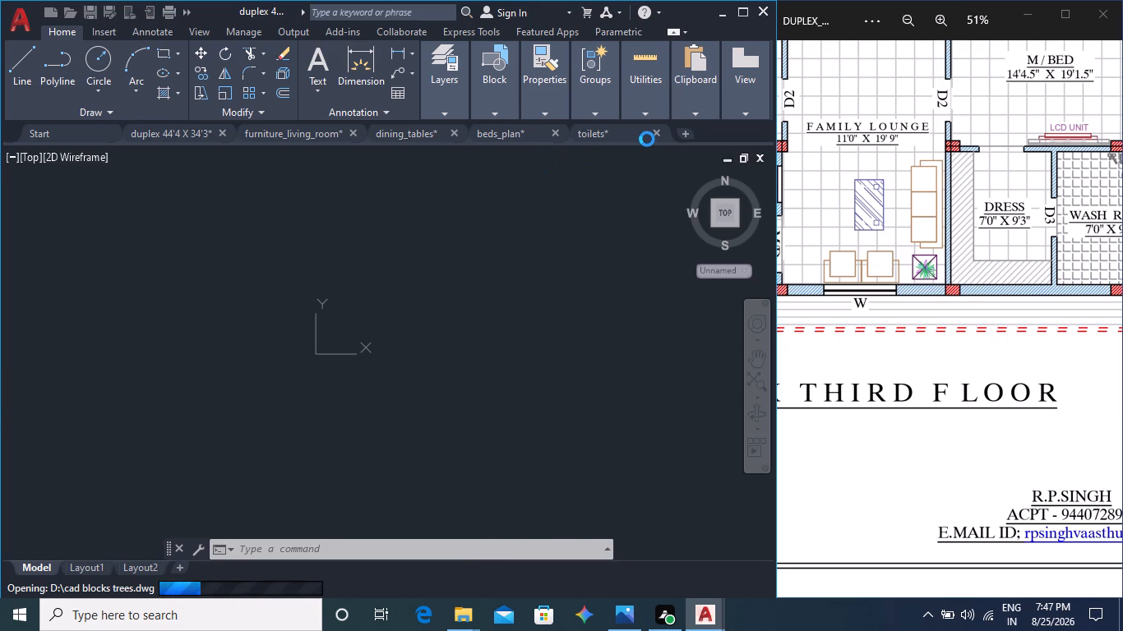
# Examine the reference third-floor plan from the stair area to the planting along the balcony edge.
pyautogui.moveTo(1005, 275); pyautogui.dragTo(916, 277, button='middle')
pyautogui.moveTo(967, 265); pyautogui.dragTo(890, 289, button='middle')
pyautogui.moveTo(979, 295); pyautogui.dragTo(1042, 478, button='middle')
pyautogui.moveTo(880, 287); pyautogui.dragTo(977, 560, button='middle')
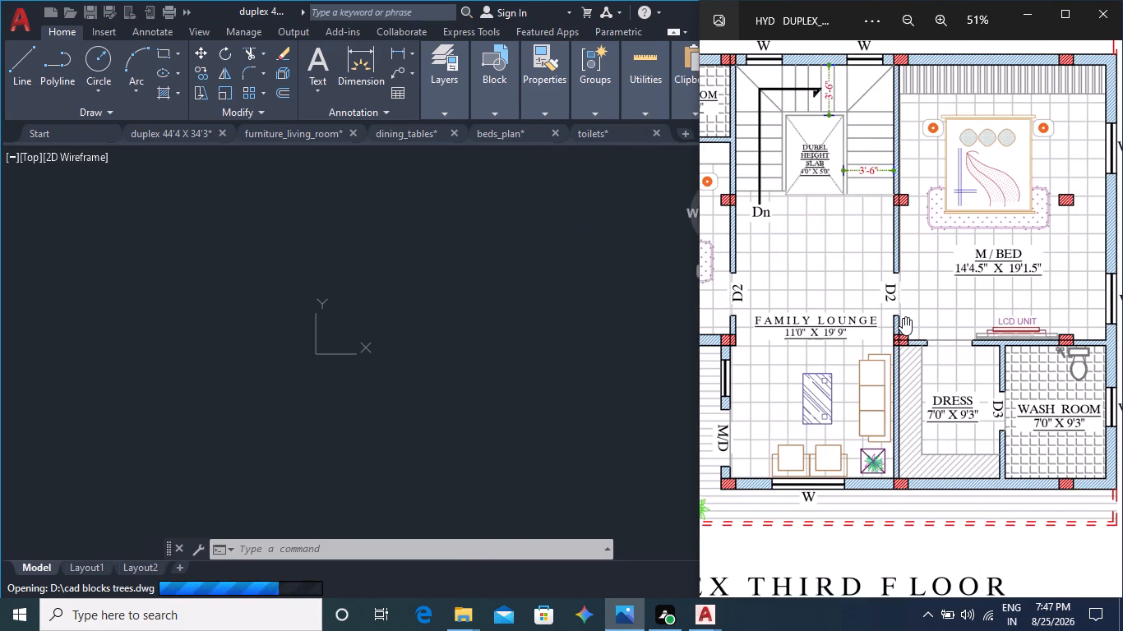
pyautogui.scroll(1, 782, 351)
pyautogui.scroll(-1, 787, 382)
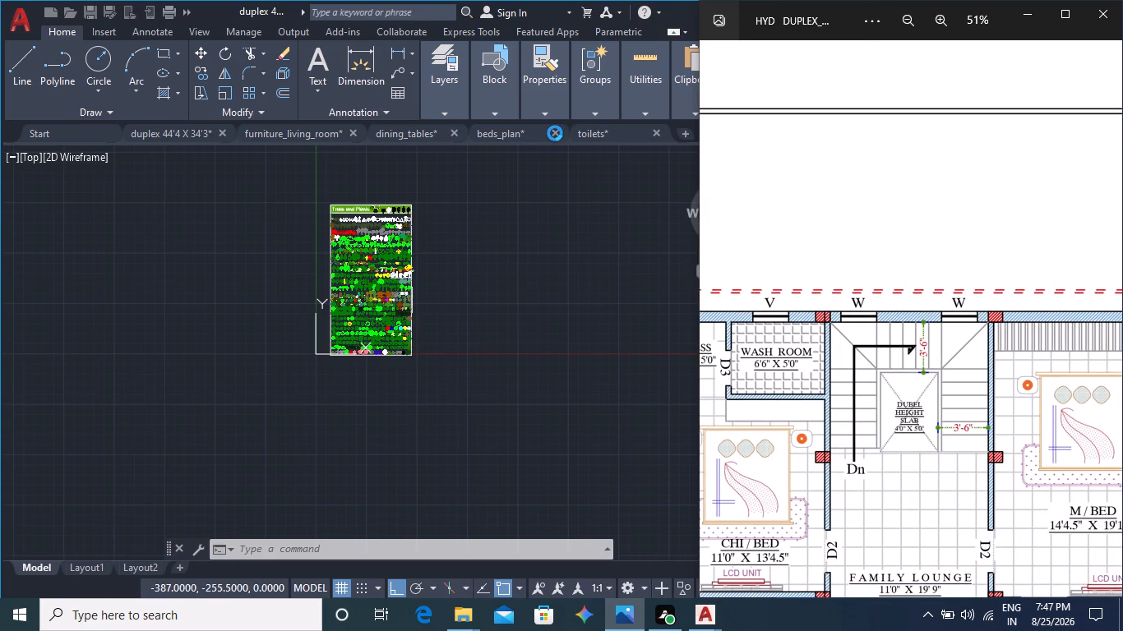
pyautogui.scroll(8, 377, 284)
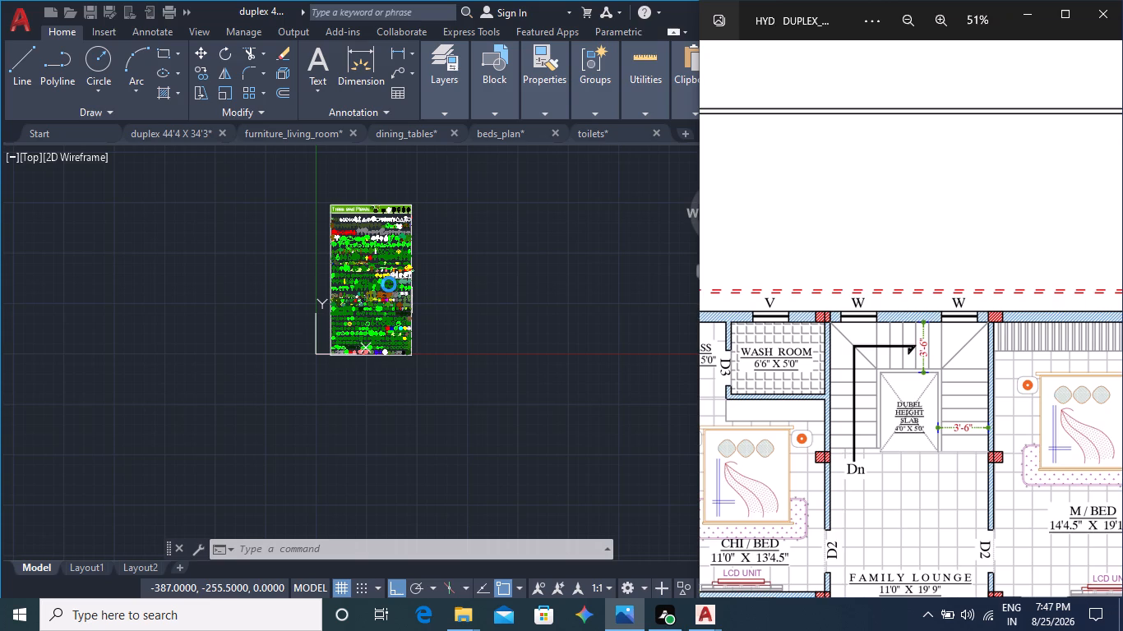
pyautogui.scroll(-3, 794, 448)
pyautogui.moveTo(839, 498); pyautogui.dragTo(875, 345, button='middle')
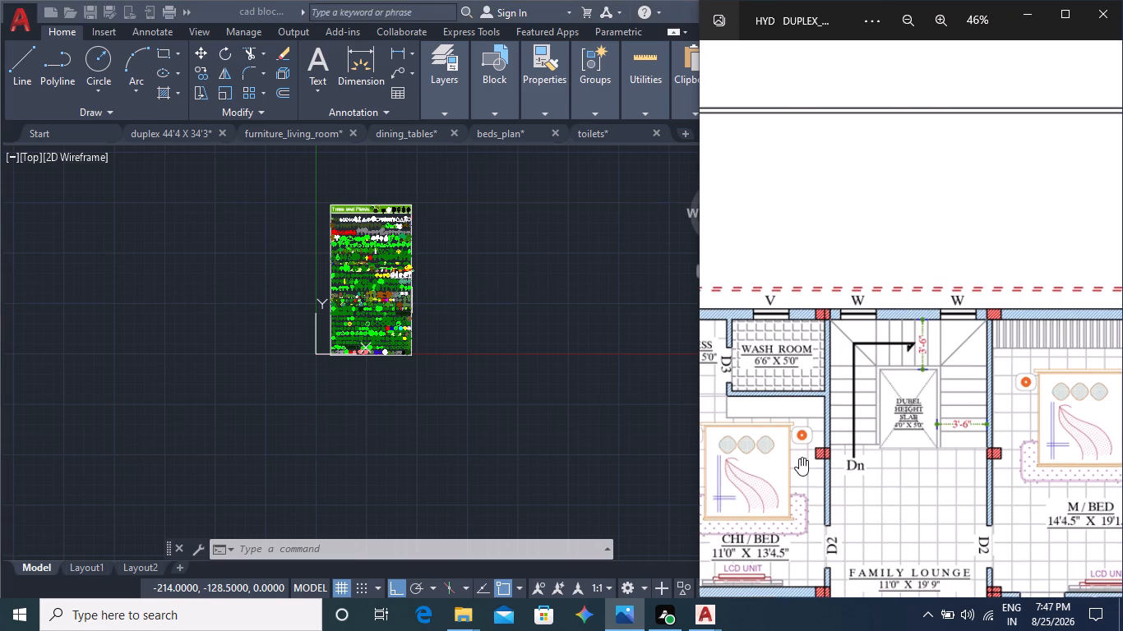
pyautogui.moveTo(858, 460); pyautogui.dragTo(883, 398, button='middle')
pyautogui.scroll(2, 749, 393)
pyautogui.moveTo(750, 393); pyautogui.dragTo(857, 393, button='middle')
pyautogui.moveTo(788, 398); pyautogui.dragTo(890, 397, button='middle')
pyautogui.moveTo(799, 362); pyautogui.dragTo(895, 352, button='middle')
# Copy the brown star-shaped plant block from the tree library to the clipboard.
pyautogui.scroll(3, 398, 403)
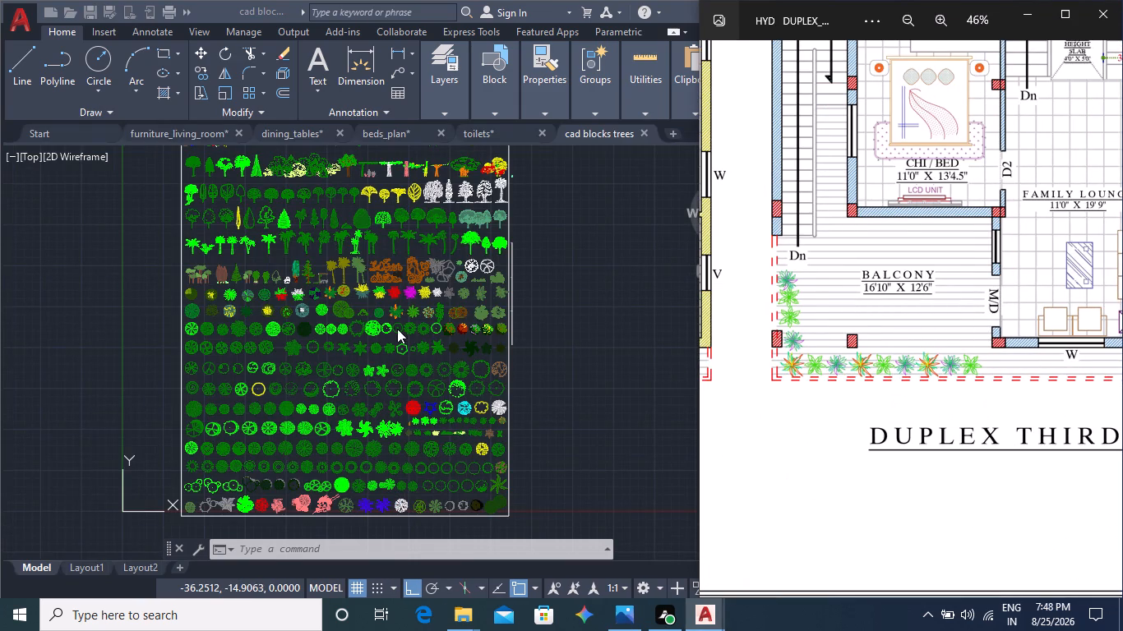
pyautogui.scroll(2, 482, 246)
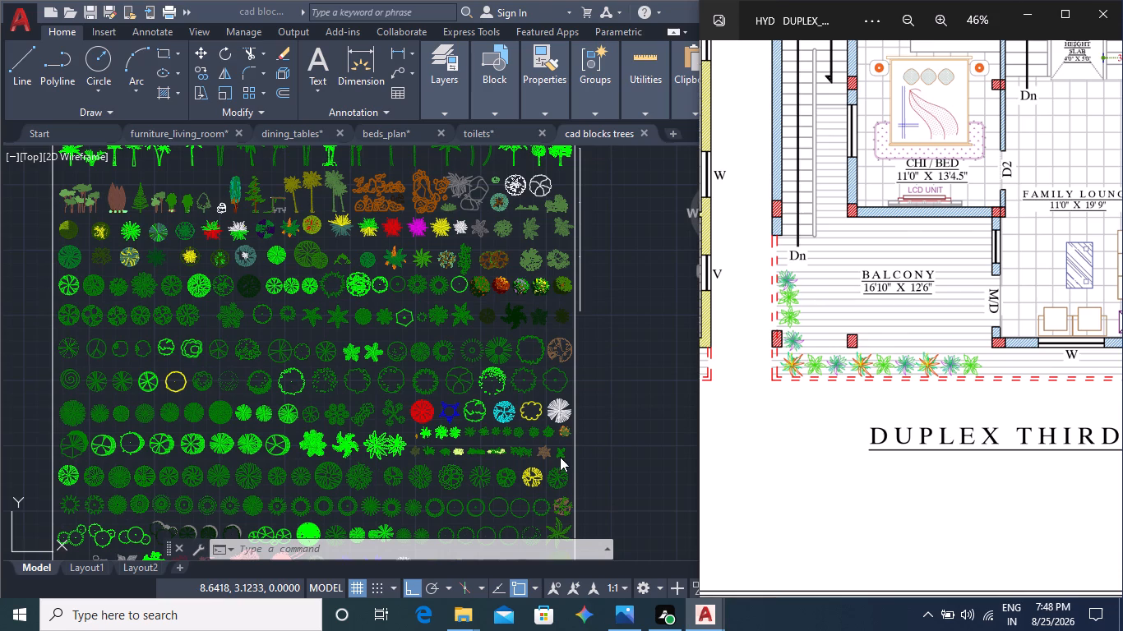
pyautogui.scroll(2, 556, 434)
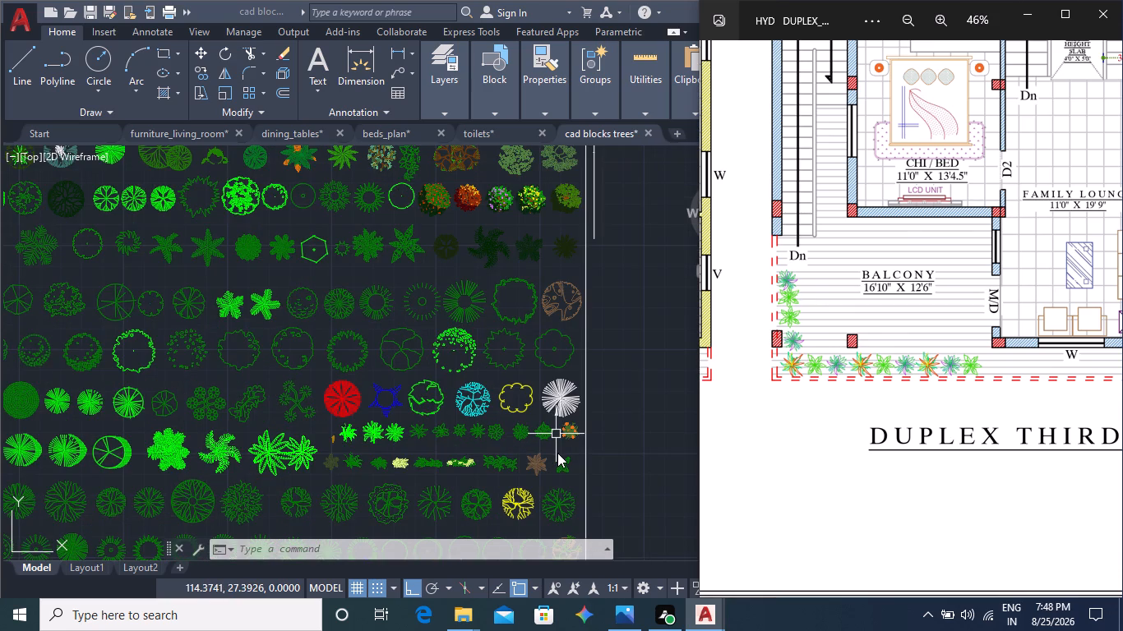
pyautogui.scroll(5, 557, 453)
pyautogui.moveTo(539, 488); pyautogui.dragTo(594, 403, button='middle')
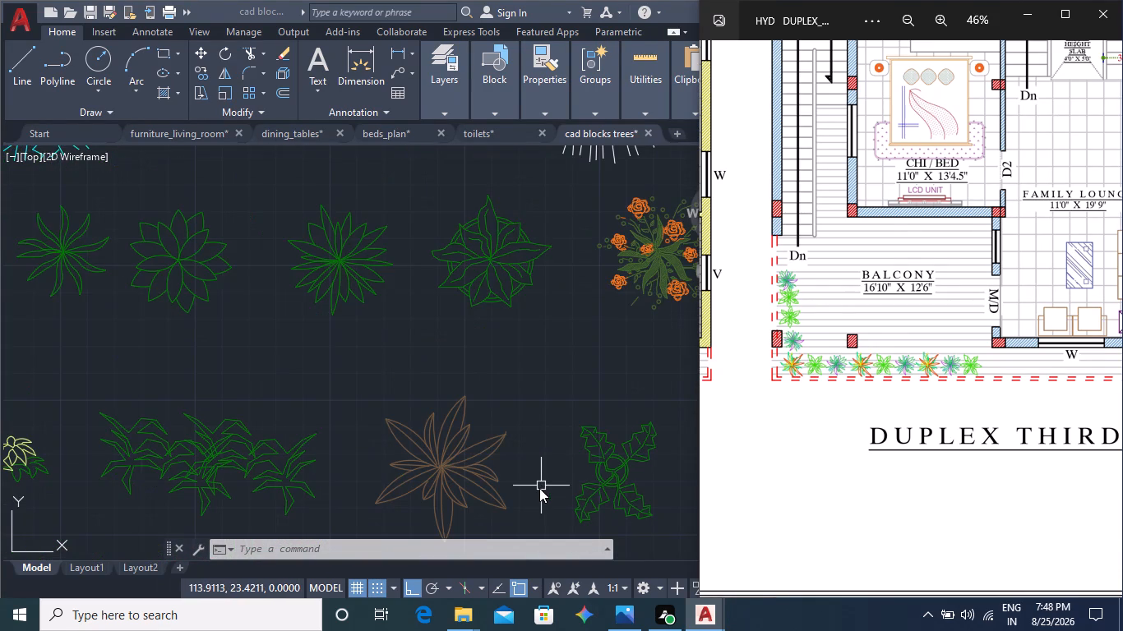
pyautogui.scroll(-2, 594, 411)
pyautogui.moveTo(571, 451); pyautogui.dragTo(626, 389, button='middle')
pyautogui.click(588, 371)
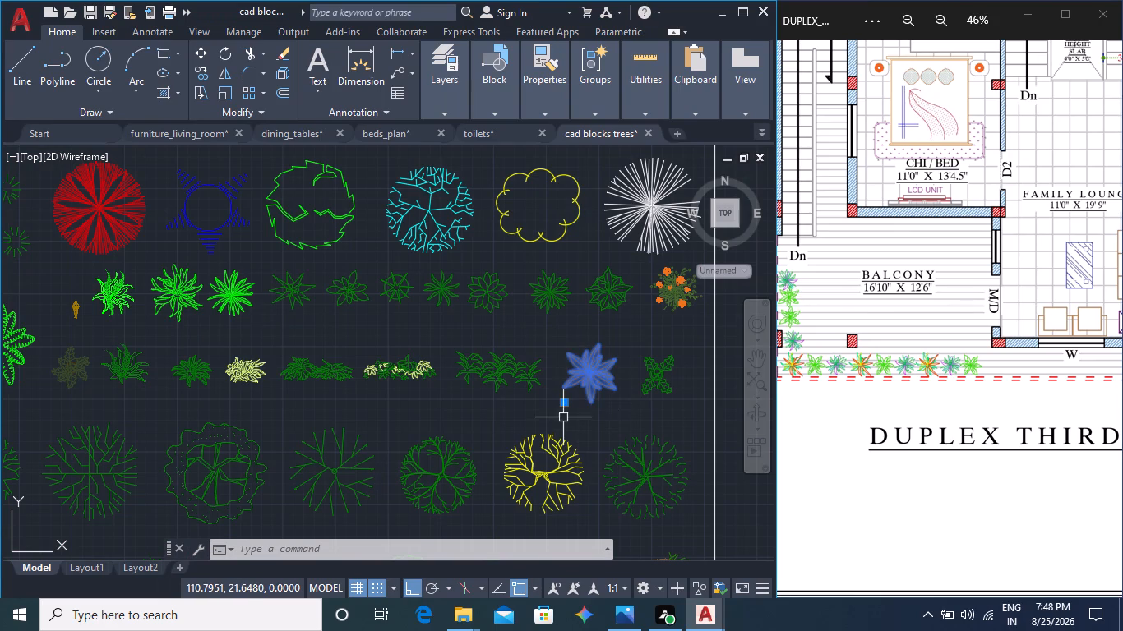
pyautogui.hotkey('ctrl', 'c')
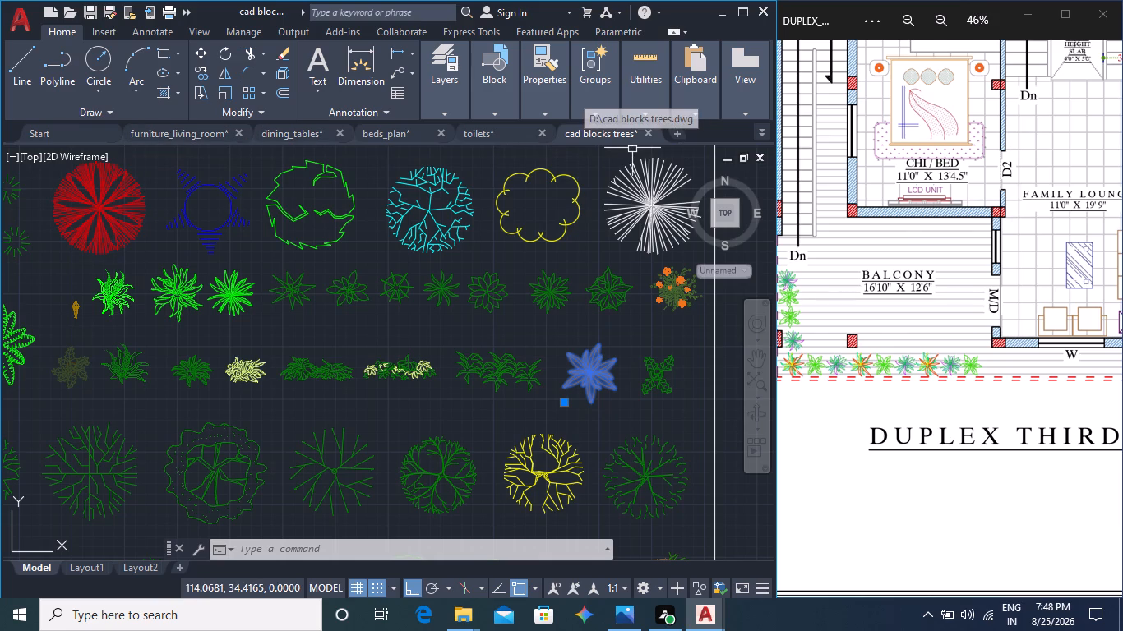
# Close the beds_plan and furniture_living_room drawings without saving their changes.
pyautogui.click(440, 135)
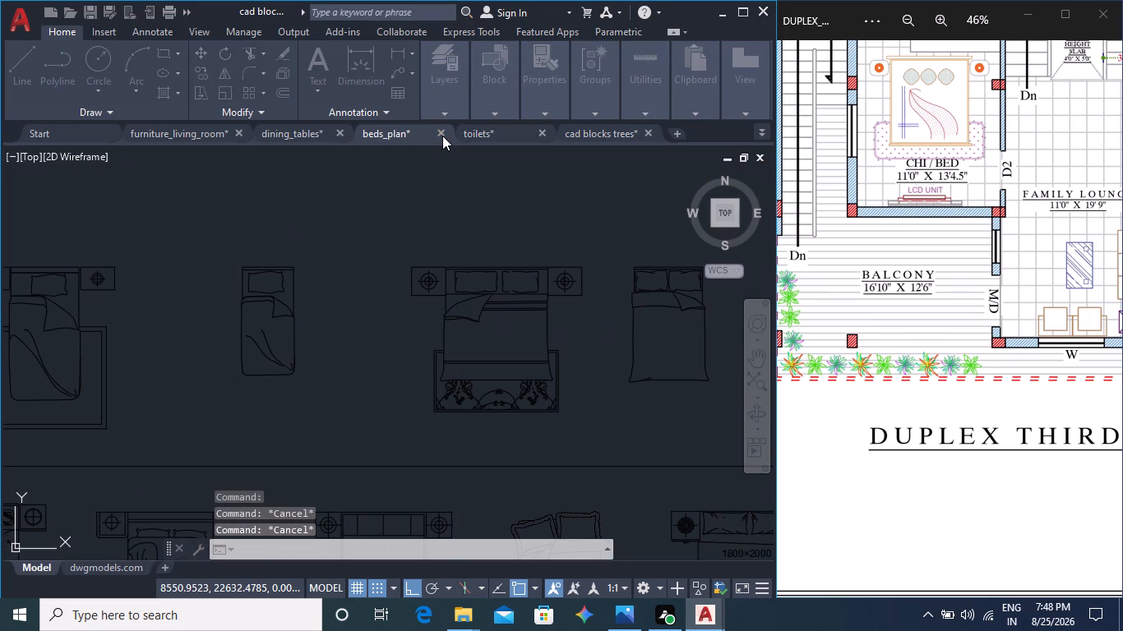
pyautogui.click(417, 339)
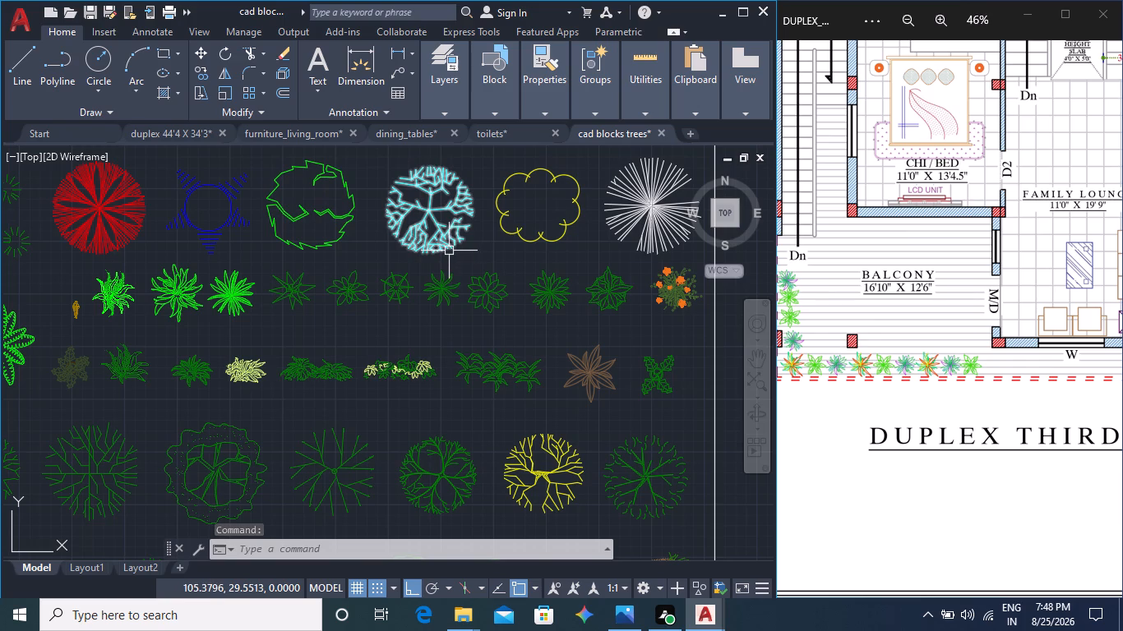
pyautogui.click(347, 128)
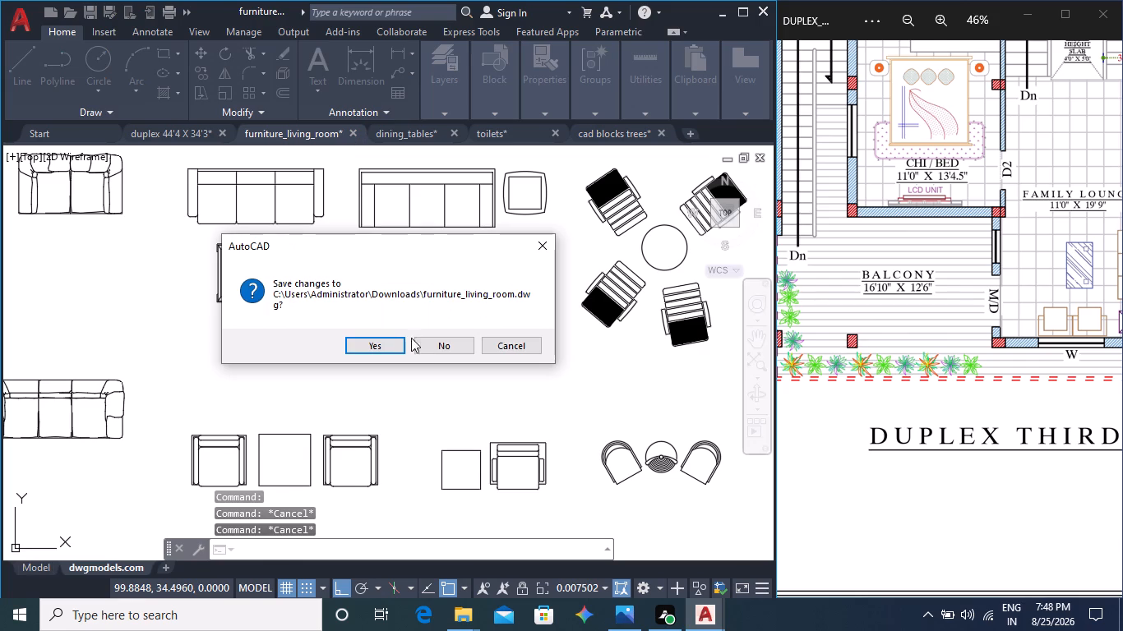
pyautogui.click(432, 343)
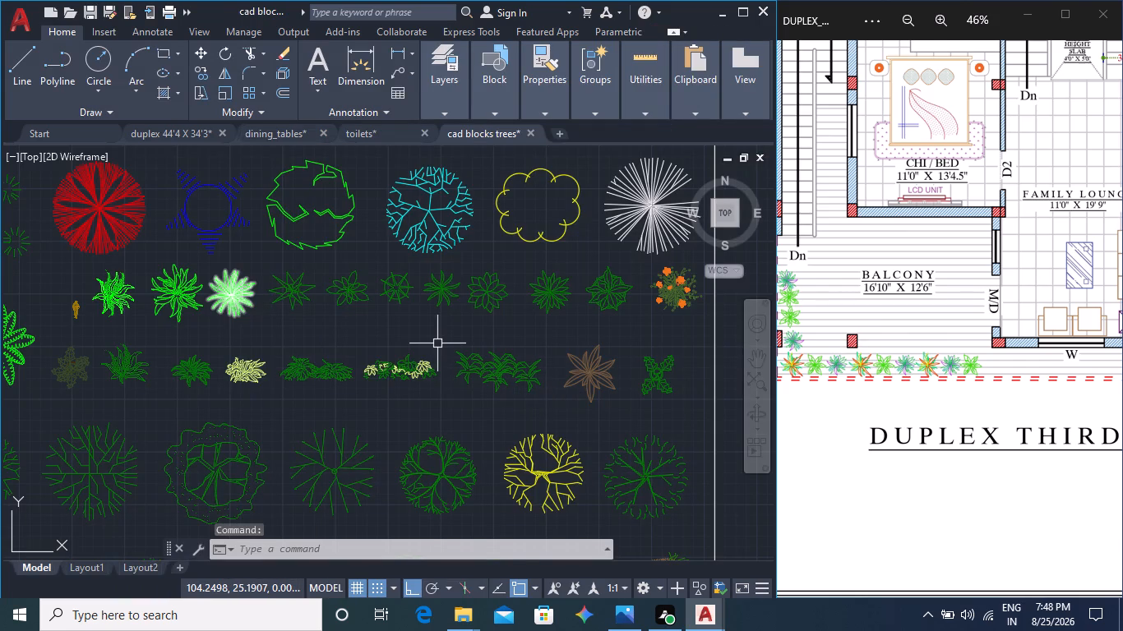
# Paste the copied brown plant block into the duplex 44'4 X 34'3 drawing, near the third-floor balcony's lower edge.
pyautogui.click(205, 131)
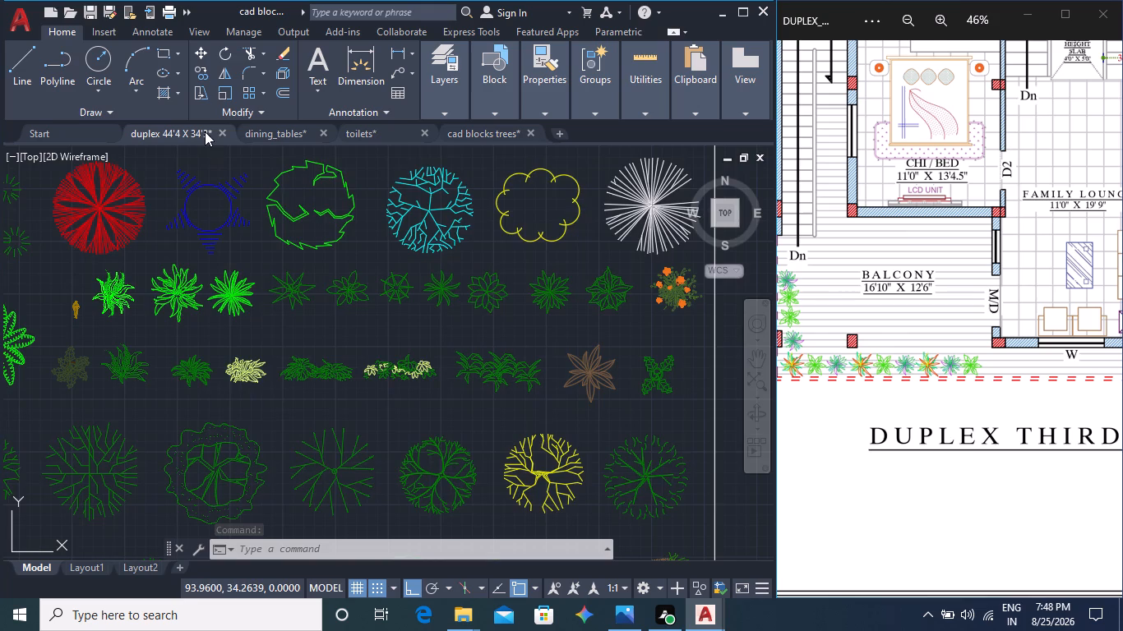
pyautogui.hotkey('ctrl', 'v')
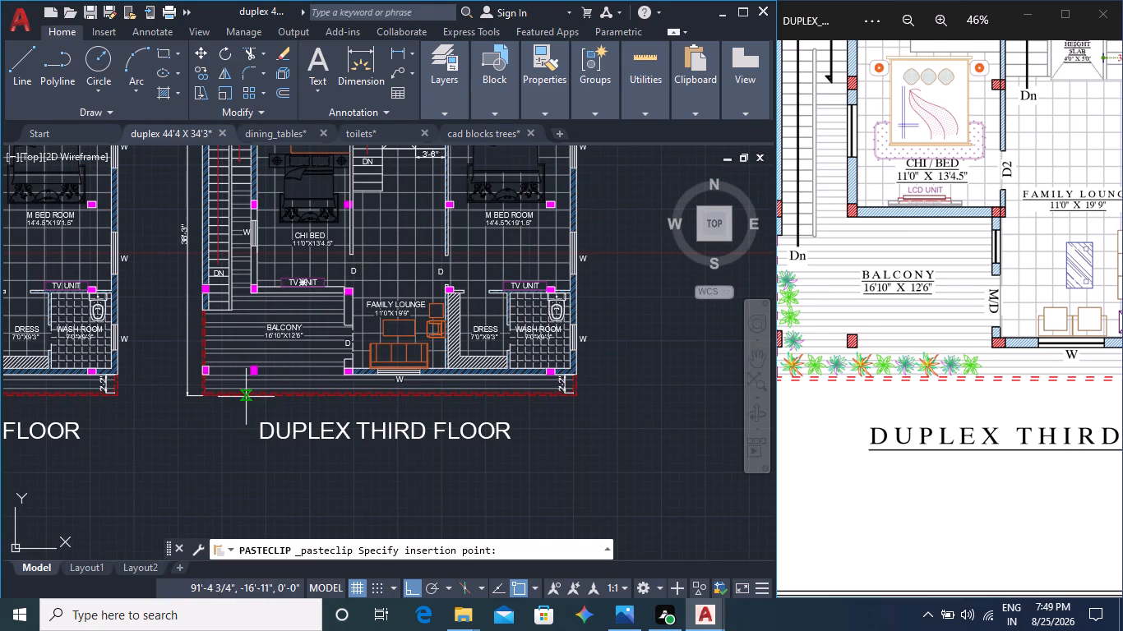
pyautogui.scroll(2, 240, 407)
pyautogui.moveTo(231, 410); pyautogui.dragTo(335, 361, button='middle')
pyautogui.moveTo(330, 364); pyautogui.dragTo(312, 383, button='middle')
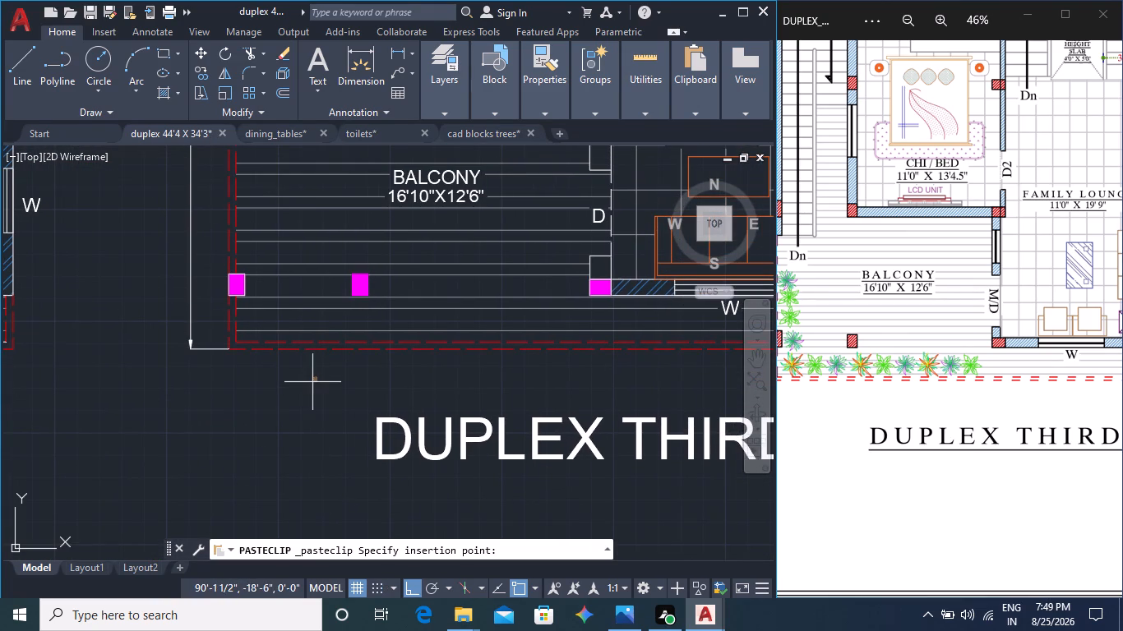
pyautogui.click(456, 315)
# Scale up the tiny pasted plant block from a base point at its centre, using a distance of about 1'-11".
pyautogui.scroll(3, 462, 321)
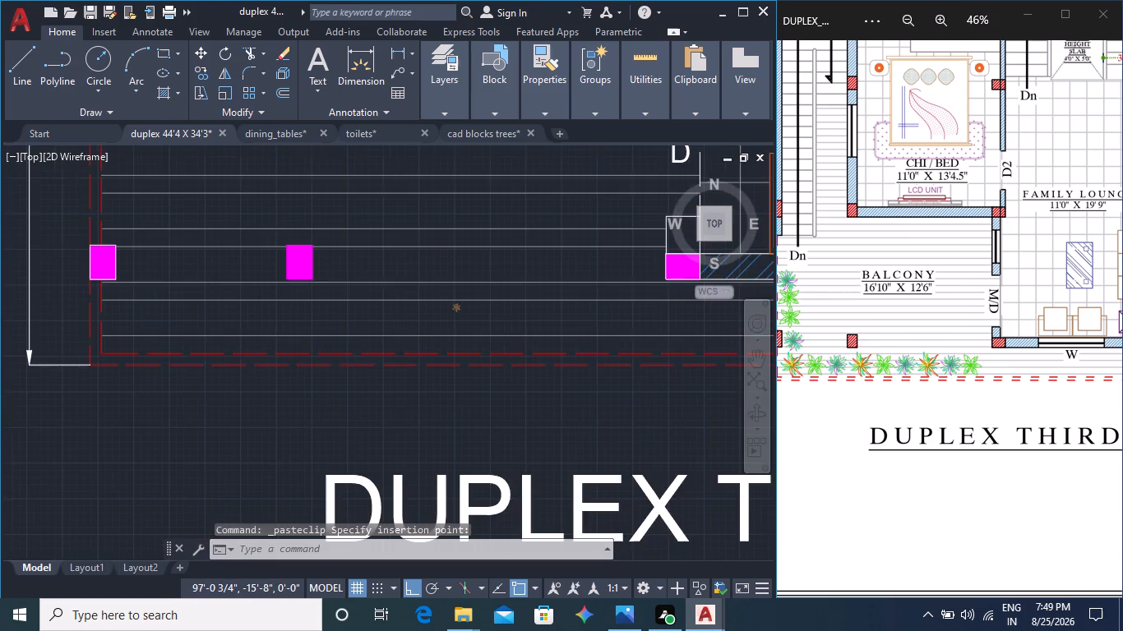
pyautogui.click(456, 306)
pyautogui.rightClick(460, 315)
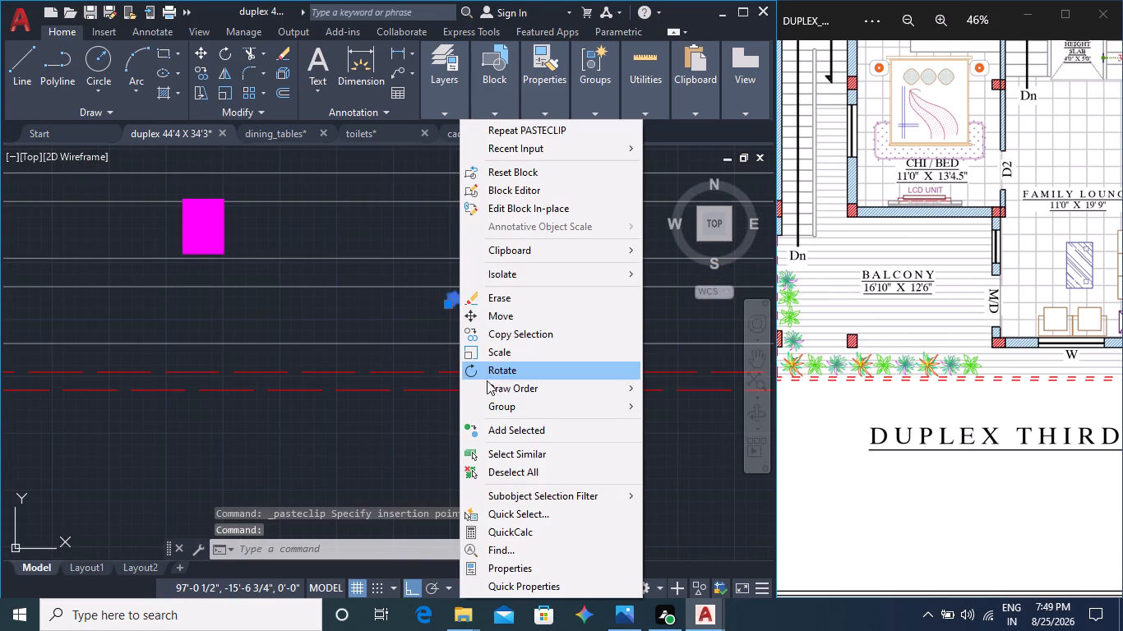
pyautogui.click(511, 354)
pyautogui.click(454, 300)
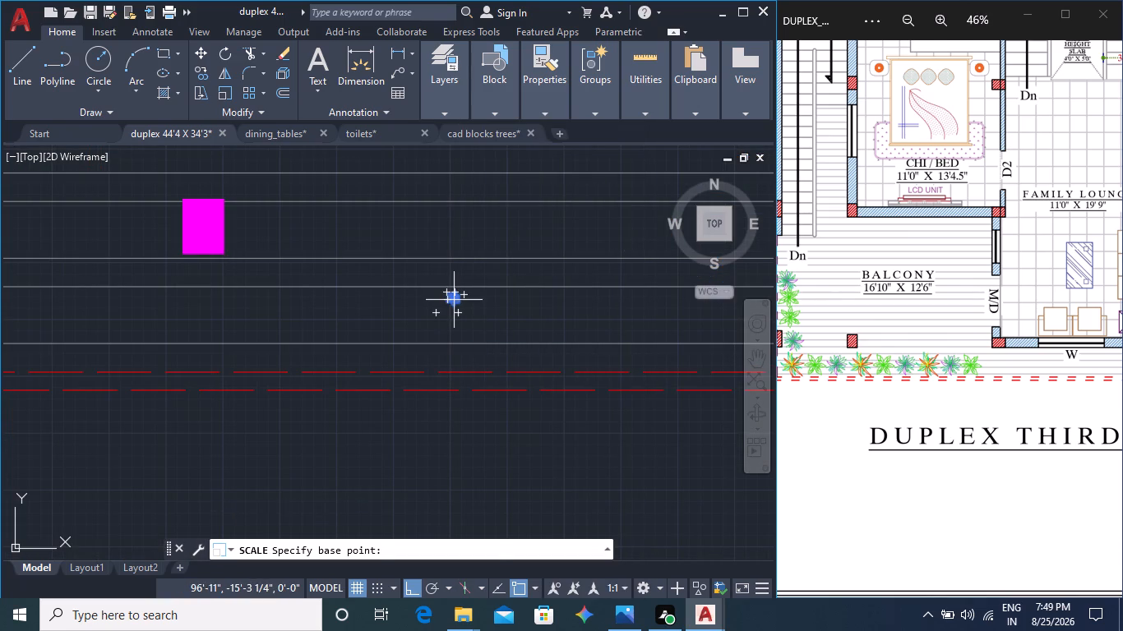
pyautogui.scroll(-2, 578, 430)
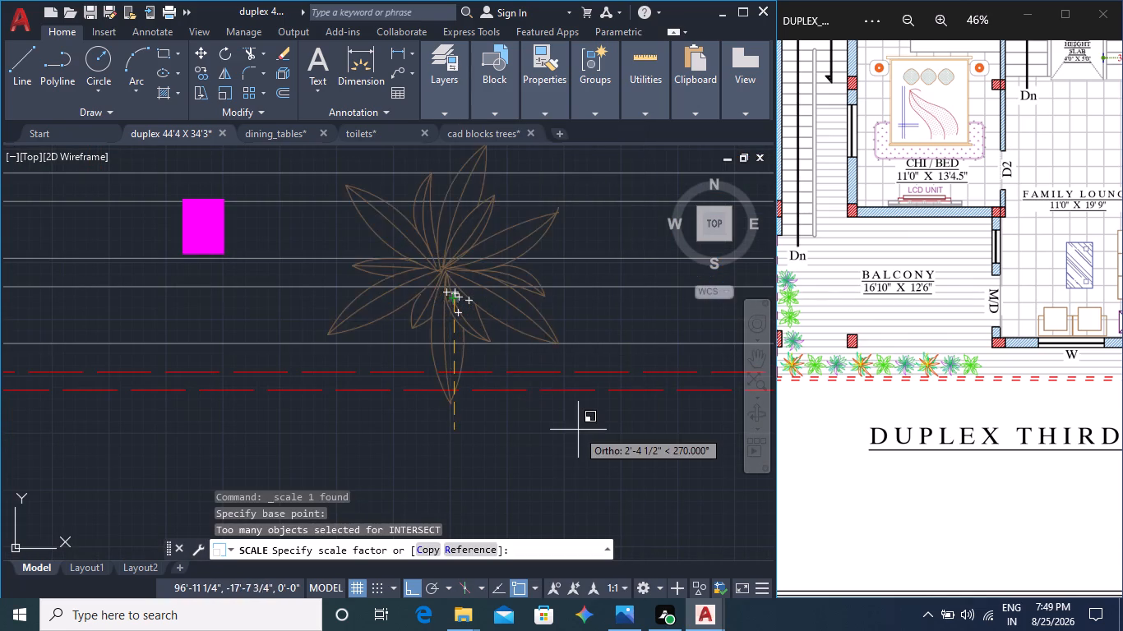
pyautogui.moveTo(585, 432); pyautogui.dragTo(559, 366, button='middle')
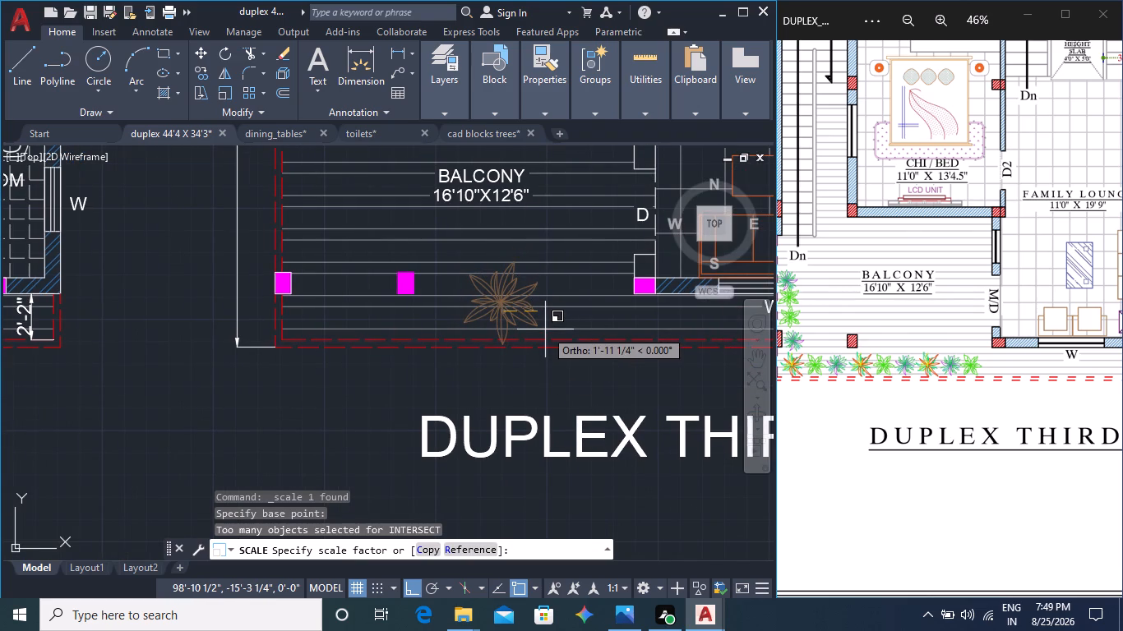
pyautogui.click(545, 329)
# Reposition the enlarged plant between the balcony's middle column and door, up about 9 1/2" and slightly back toward the dashed edge.
pyautogui.click(506, 307)
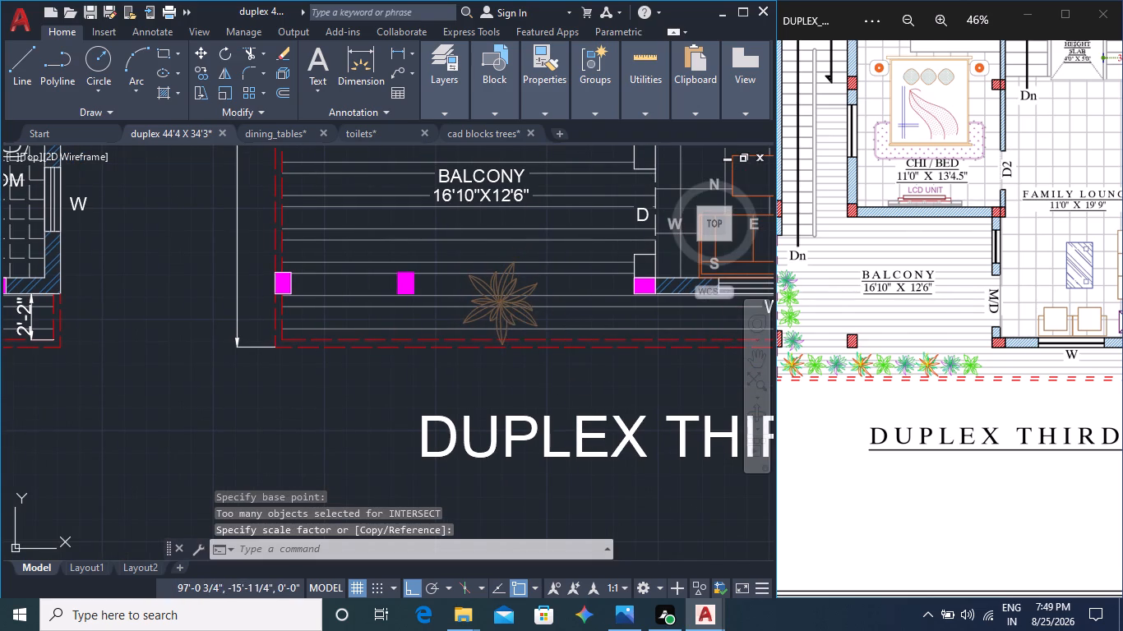
pyautogui.click(463, 343)
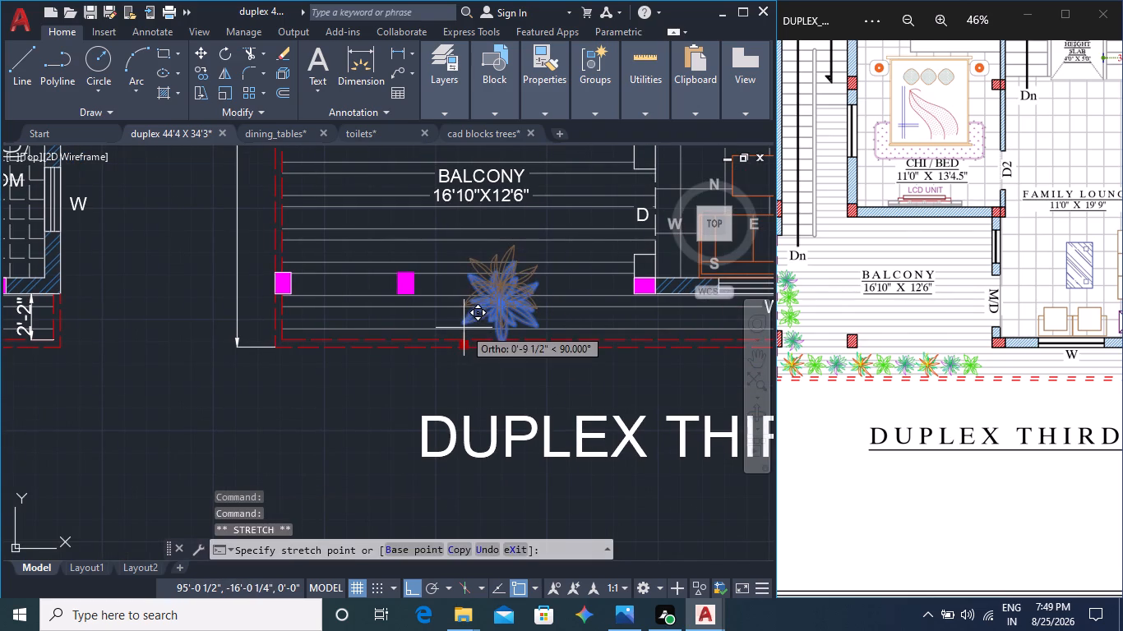
pyautogui.click(464, 328)
pyautogui.press('Escape')
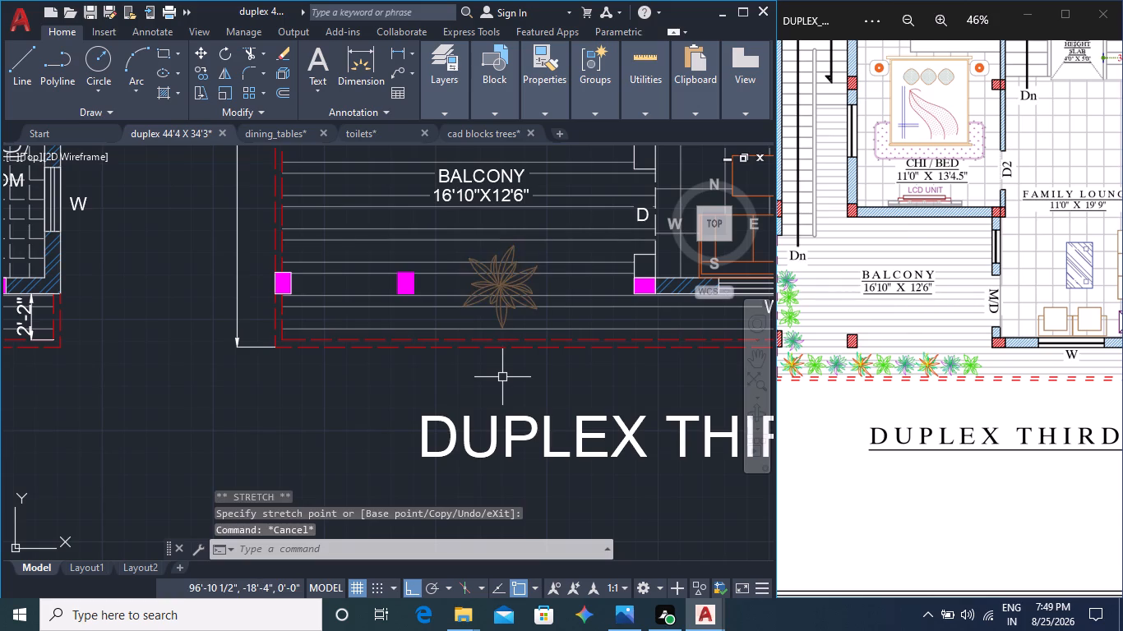
pyautogui.scroll(-1, 523, 362)
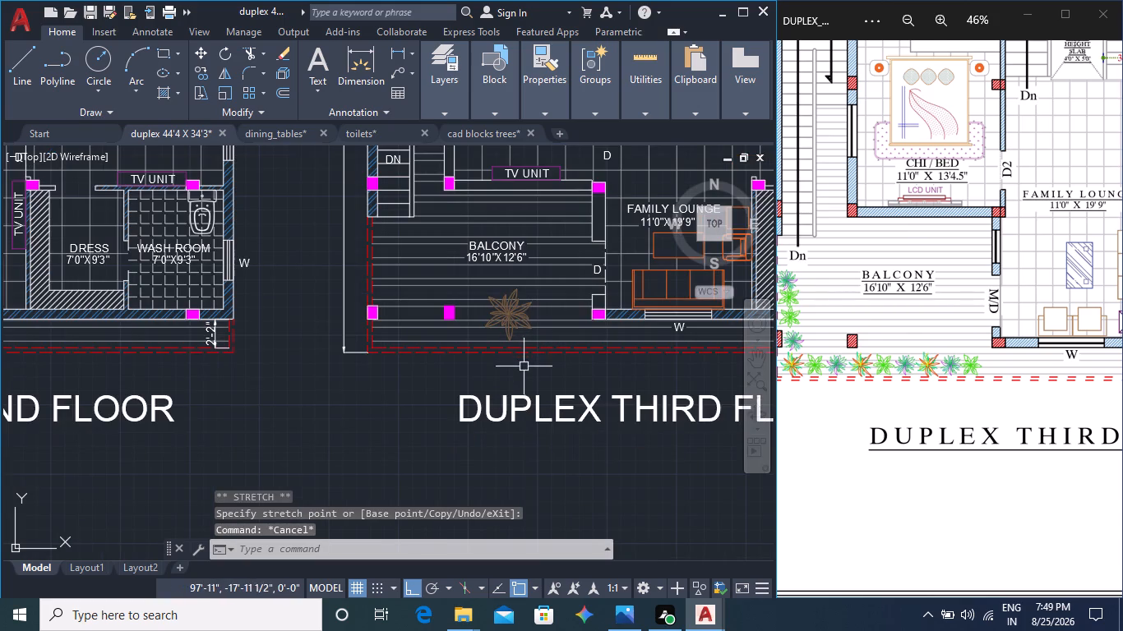
pyautogui.moveTo(525, 370); pyautogui.dragTo(552, 349, button='middle')
pyautogui.click(531, 291)
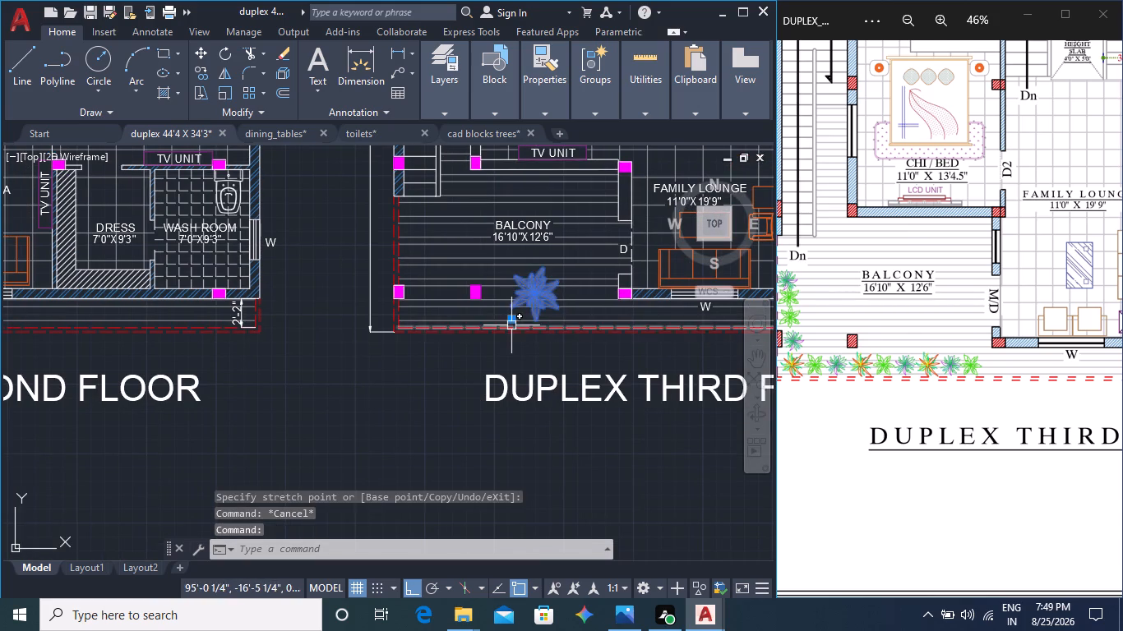
pyautogui.click(512, 321)
pyautogui.click(512, 325)
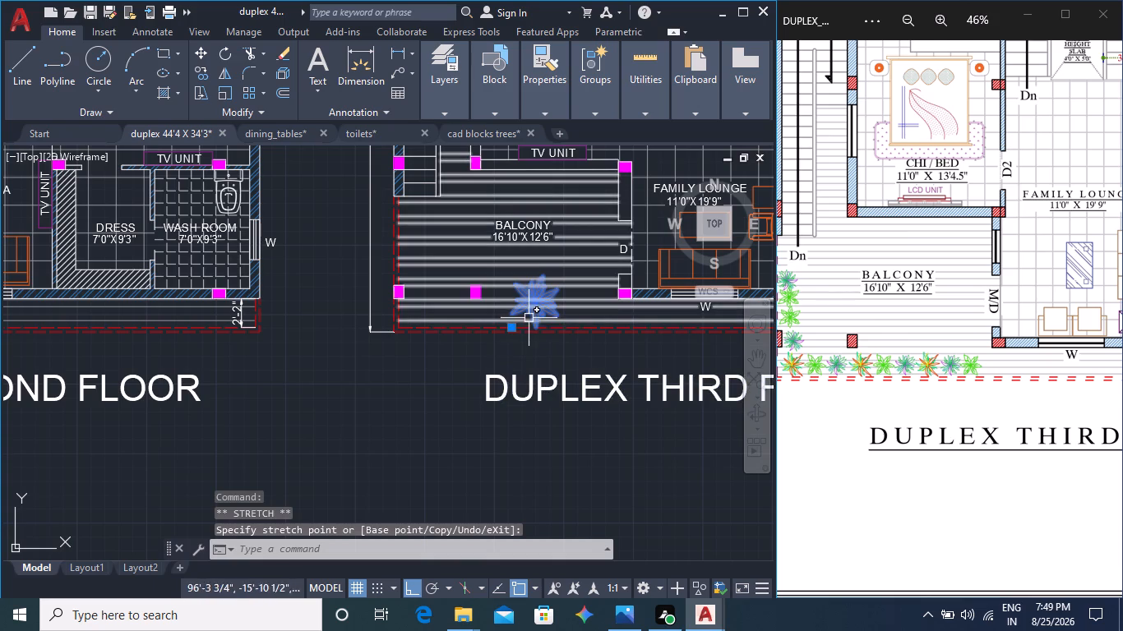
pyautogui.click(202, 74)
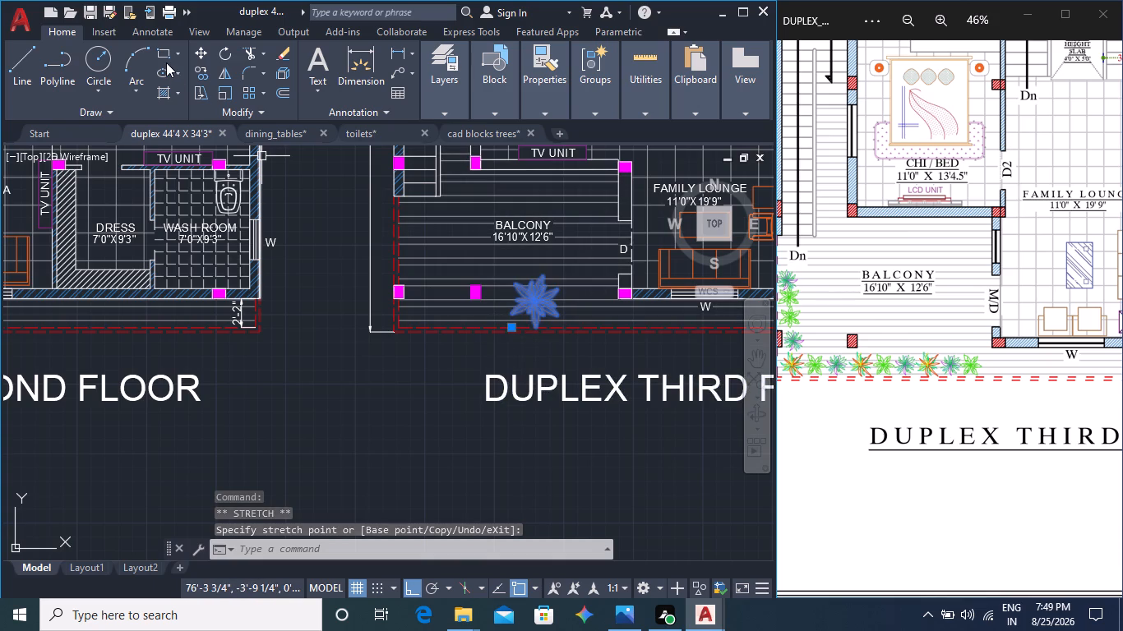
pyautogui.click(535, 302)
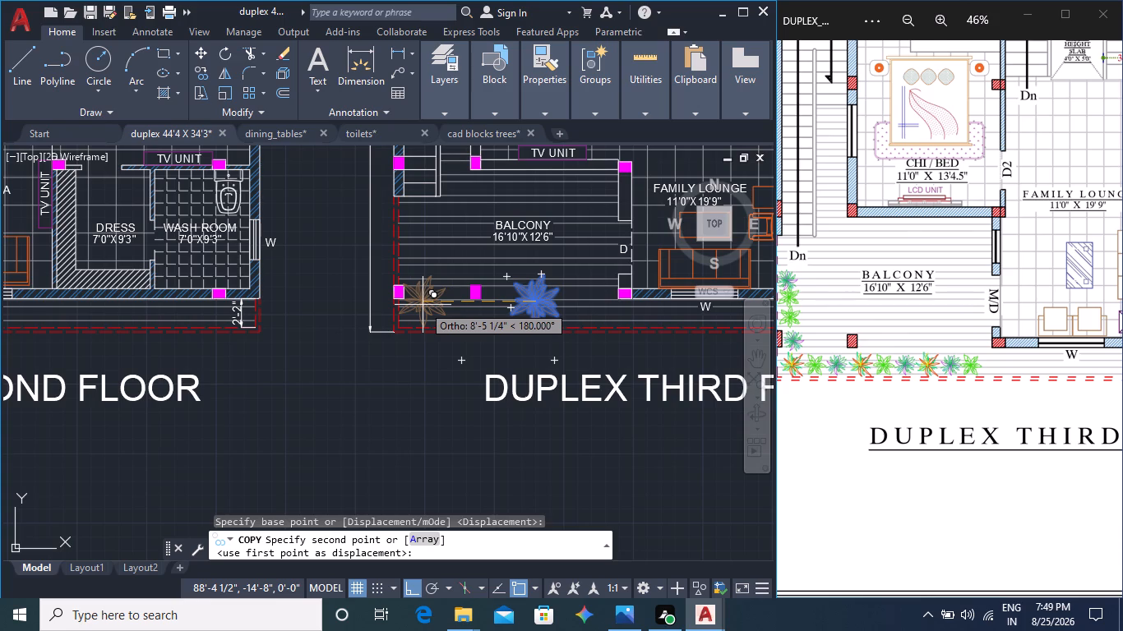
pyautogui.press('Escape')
# Scale the plant down from its lower tip on the dashed balcony edge, using a distance of about 1'-6".
pyautogui.click(531, 311)
pyautogui.rightClick(531, 311)
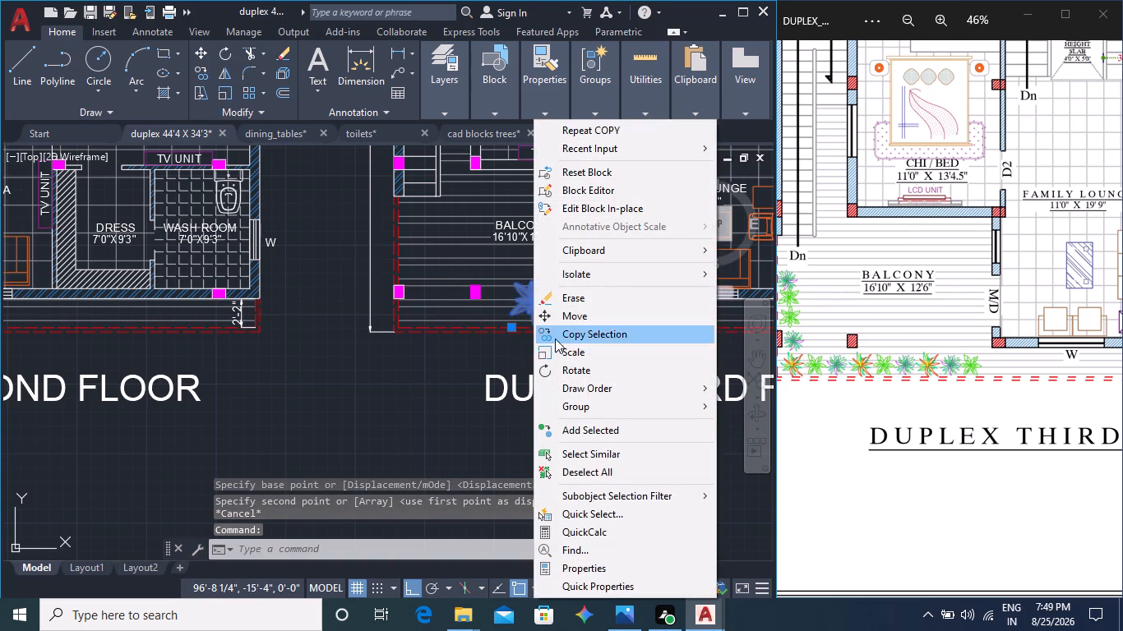
pyautogui.click(565, 349)
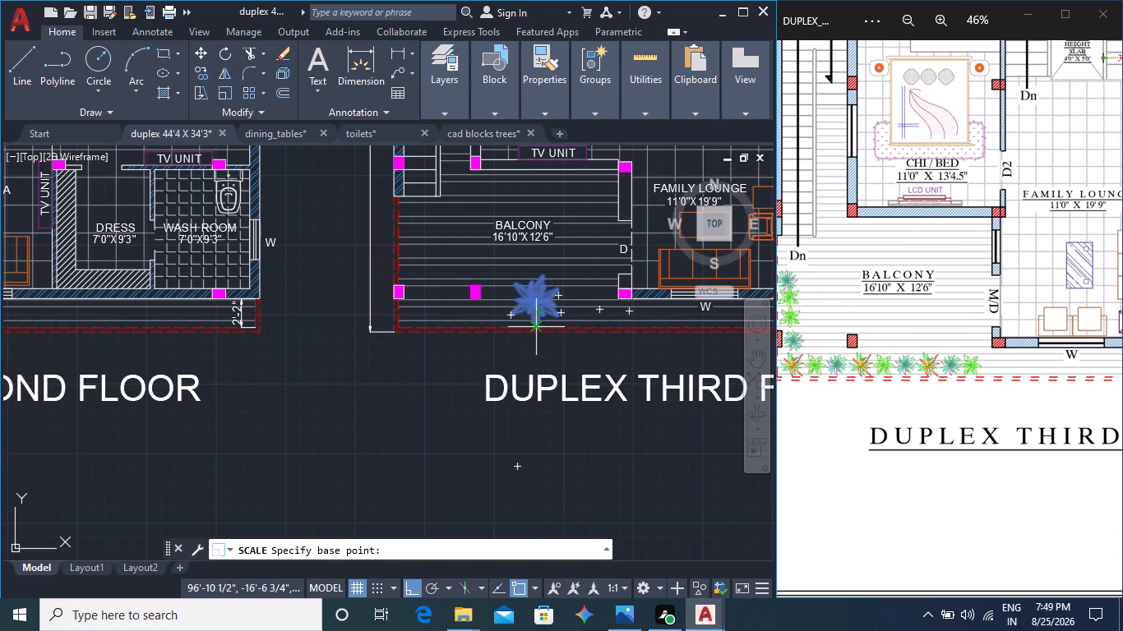
pyautogui.scroll(2, 538, 325)
pyautogui.click(534, 328)
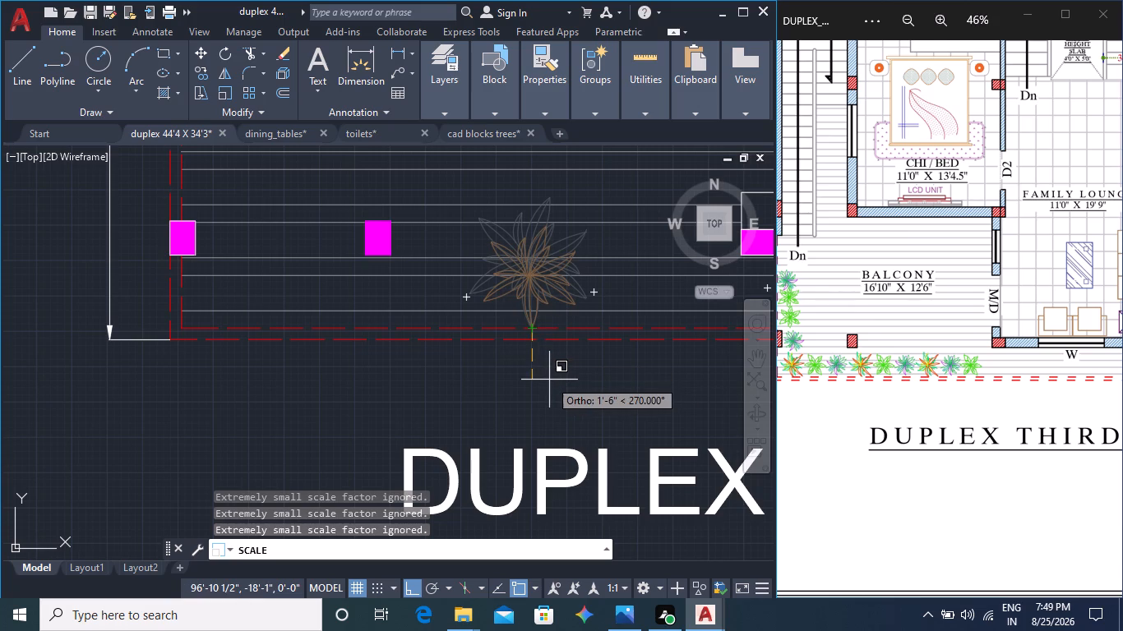
pyautogui.click(549, 380)
pyautogui.press('Escape')
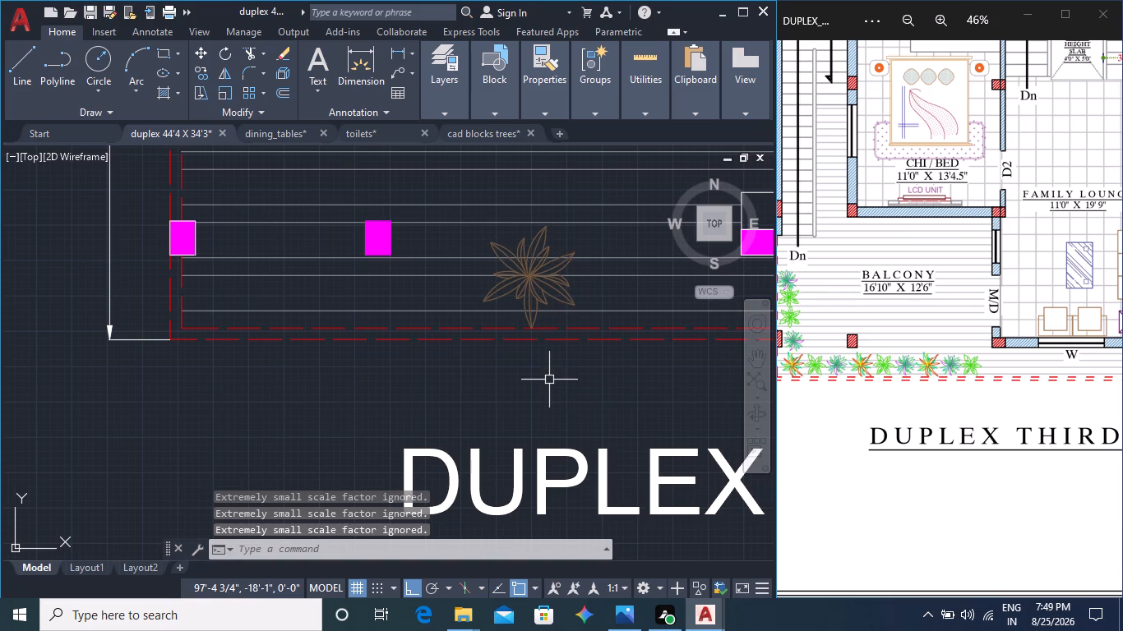
# Copy the brown plant about 8'-8" left to the balcony's lower-left corner, and again above that corner along the left edge.
pyautogui.click(533, 288)
pyautogui.click(198, 70)
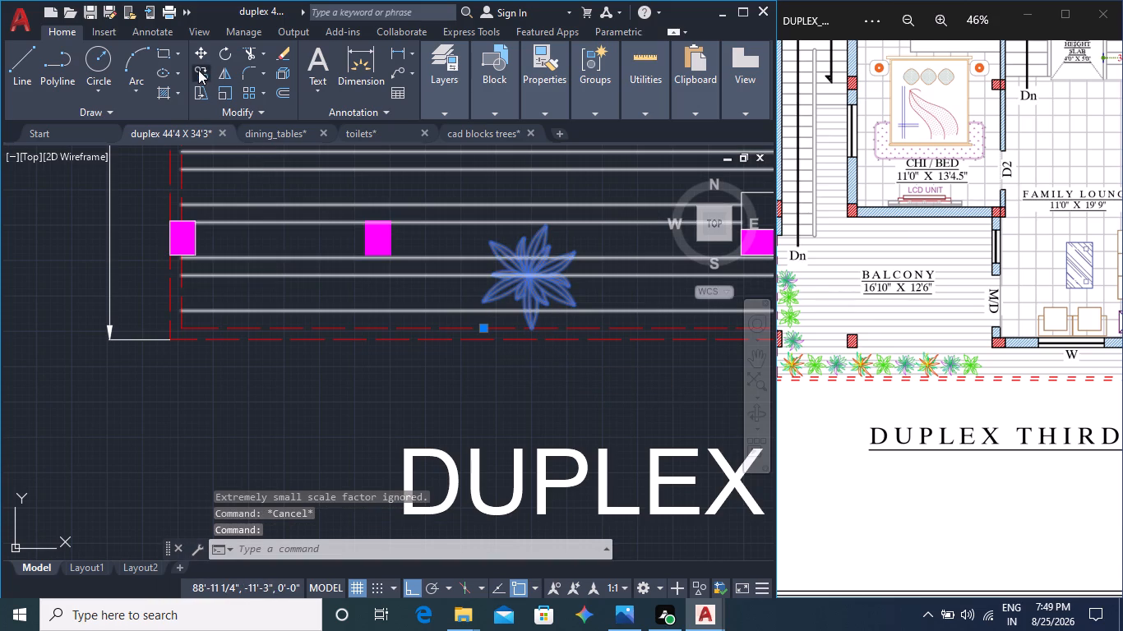
pyautogui.click(530, 278)
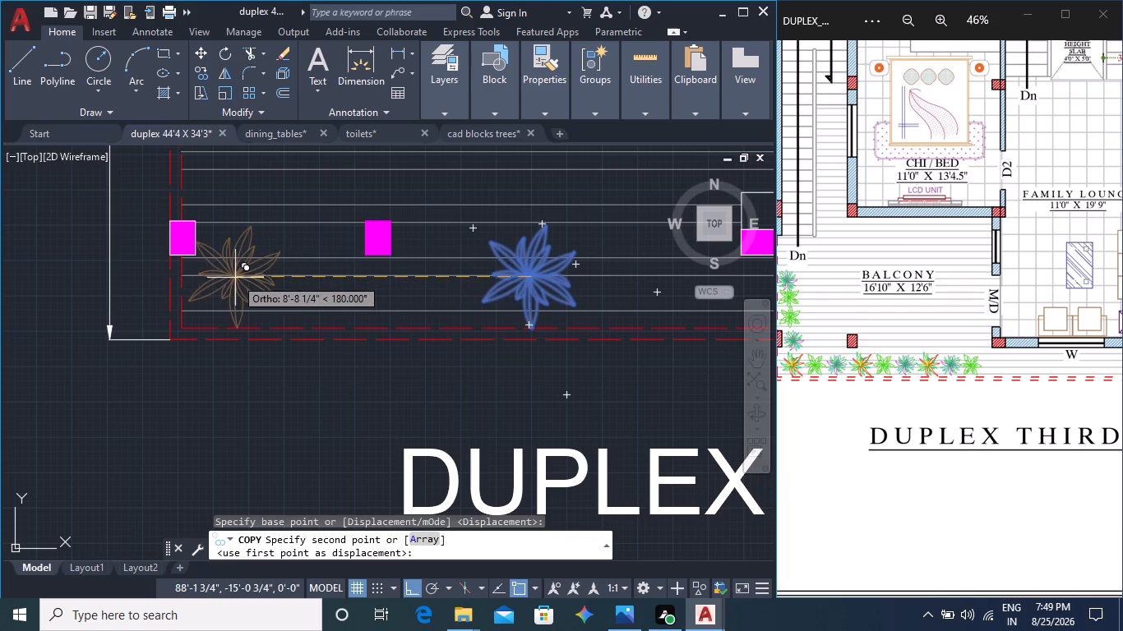
pyautogui.click(235, 278)
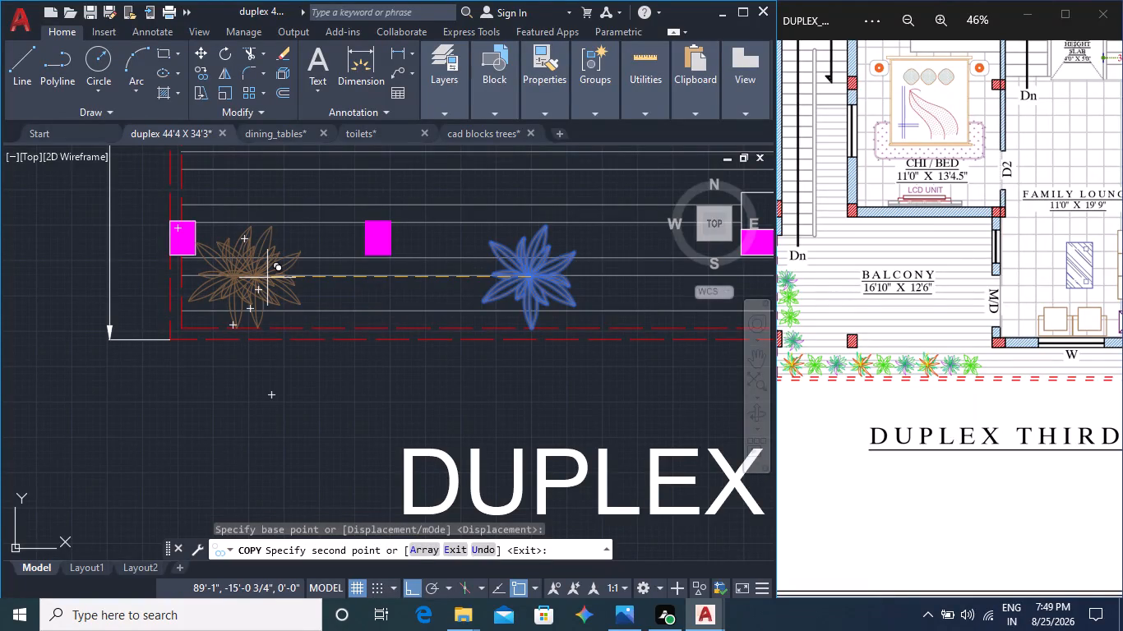
pyautogui.moveTo(481, 307); pyautogui.dragTo(212, 319, button='middle')
pyautogui.moveTo(453, 316); pyautogui.dragTo(519, 314, button='middle')
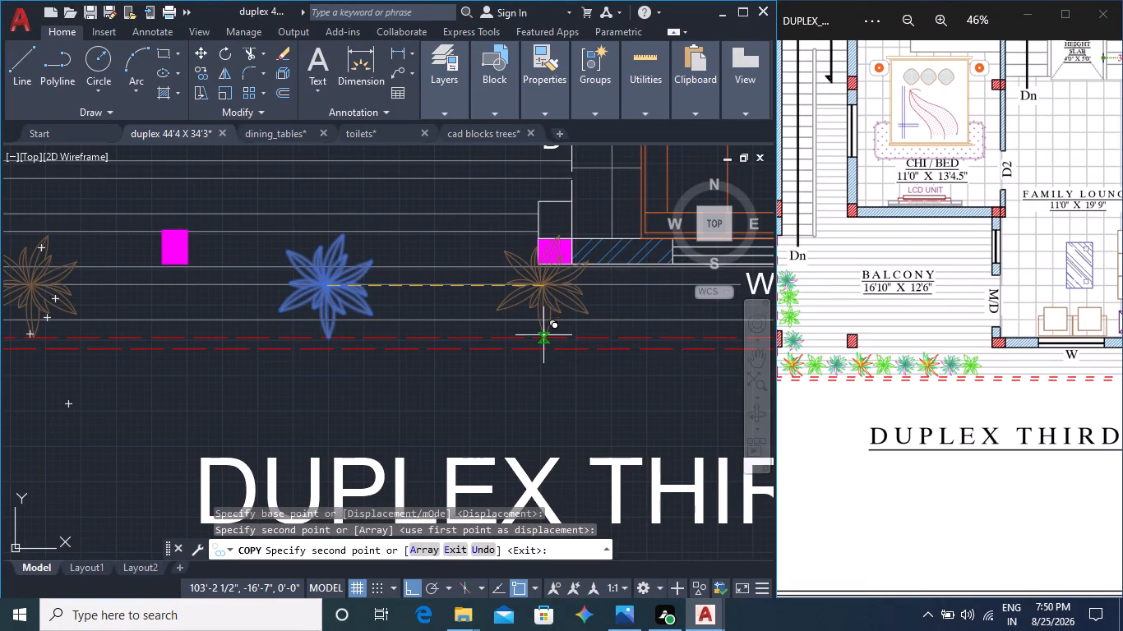
pyautogui.moveTo(437, 325); pyautogui.dragTo(768, 394, button='middle')
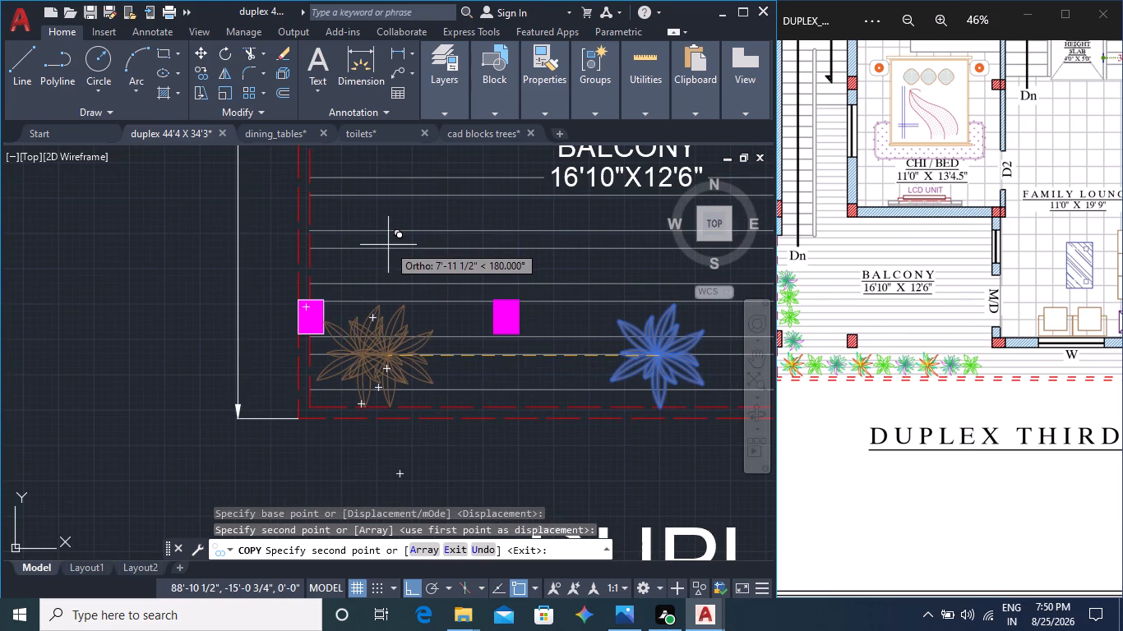
pyautogui.press('F8')
pyautogui.moveTo(404, 278); pyautogui.dragTo(455, 399, button='middle')
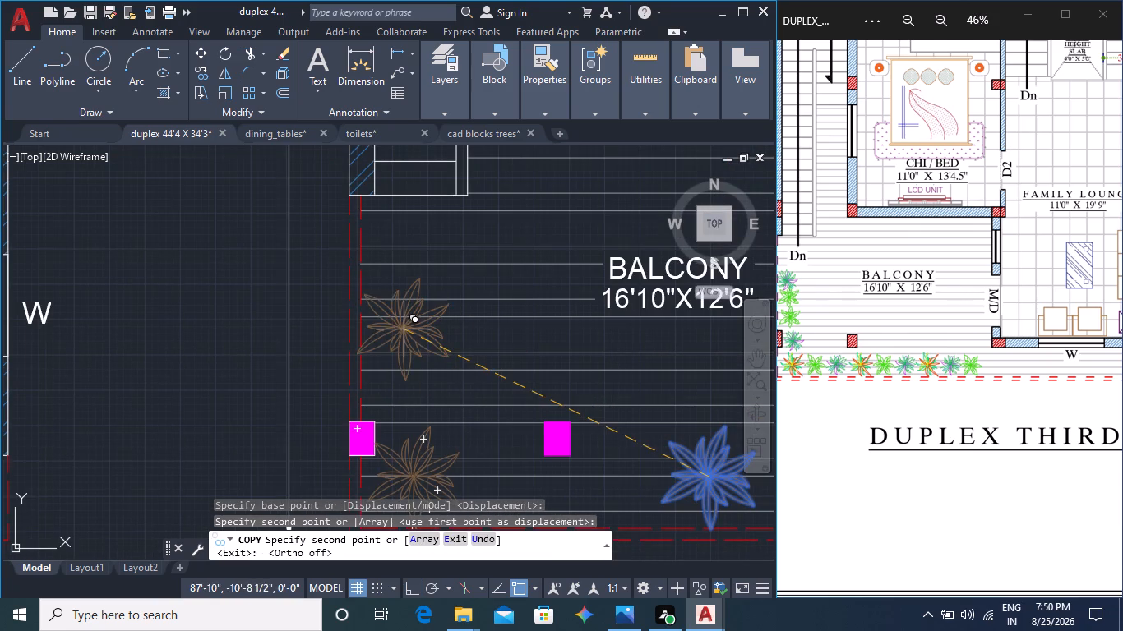
pyautogui.click(408, 328)
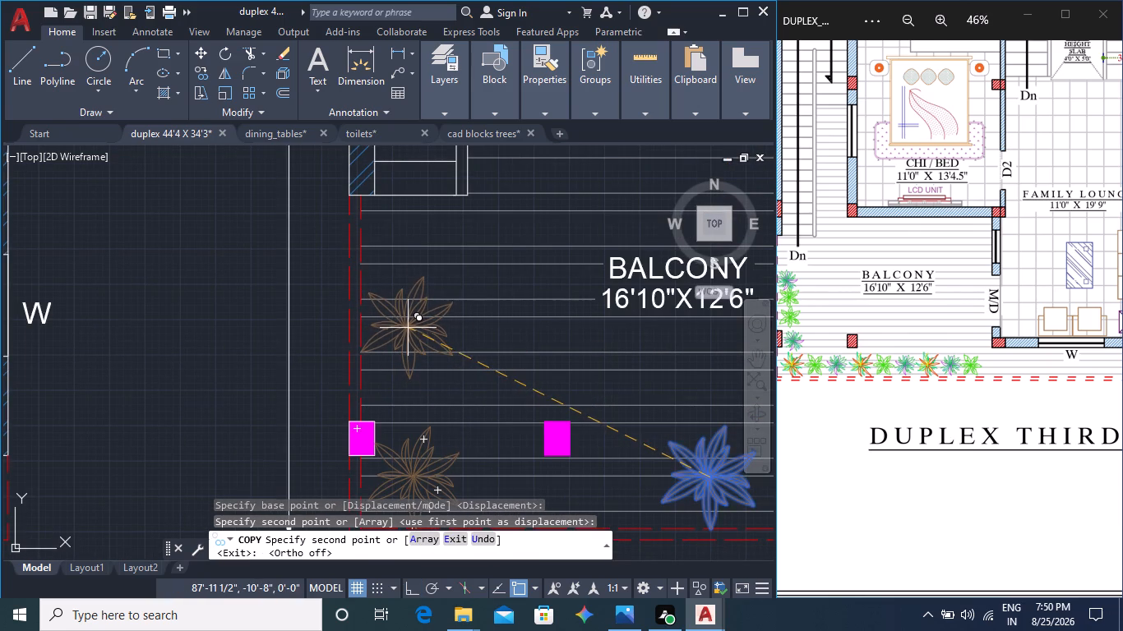
pyautogui.press('Escape')
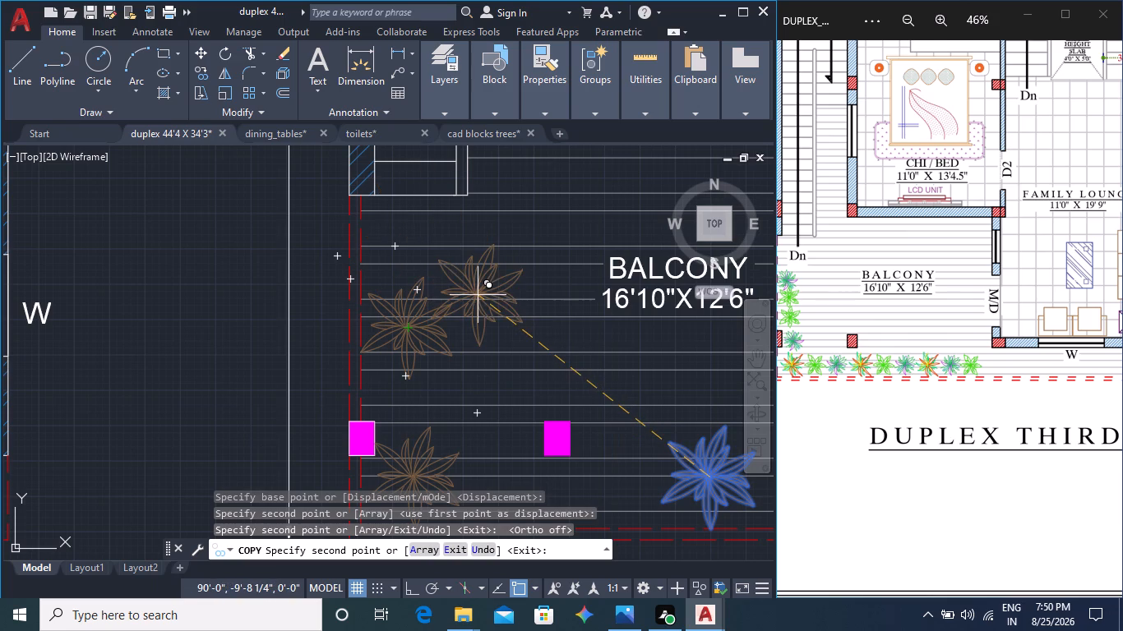
pyautogui.moveTo(507, 360); pyautogui.dragTo(485, 288, button='middle')
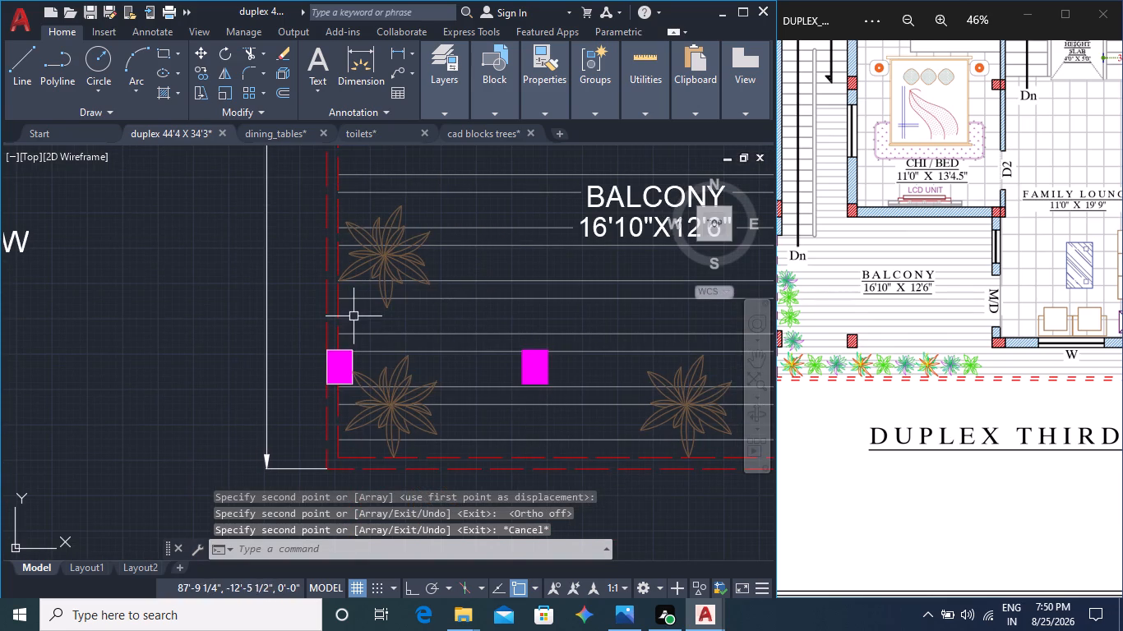
# Look through the cad blocks trees drawing for more small plants matching the reference balcony planting.
pyautogui.click(468, 135)
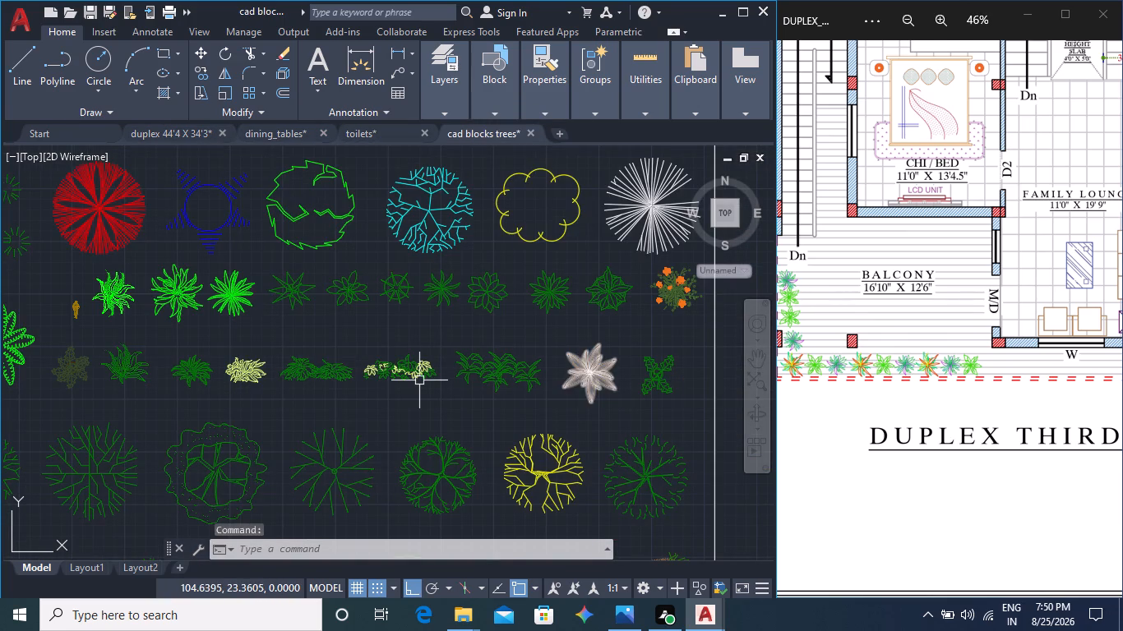
pyautogui.moveTo(348, 380); pyautogui.dragTo(458, 368, button='middle')
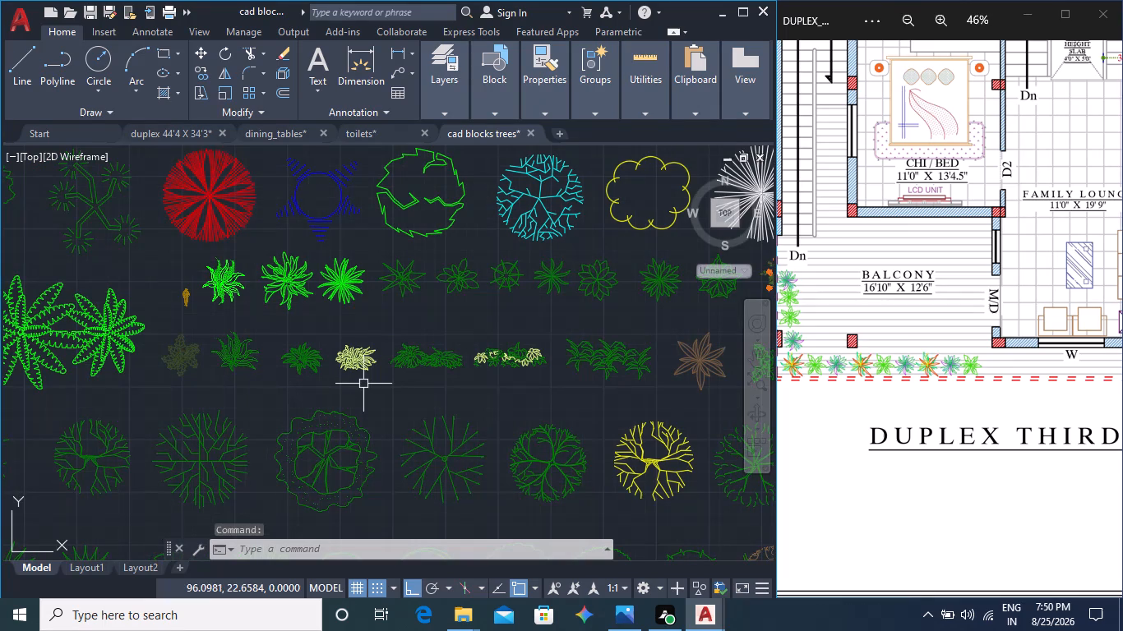
pyautogui.moveTo(473, 395); pyautogui.dragTo(381, 443, button='middle')
pyautogui.moveTo(620, 371); pyautogui.dragTo(588, 440, button='middle')
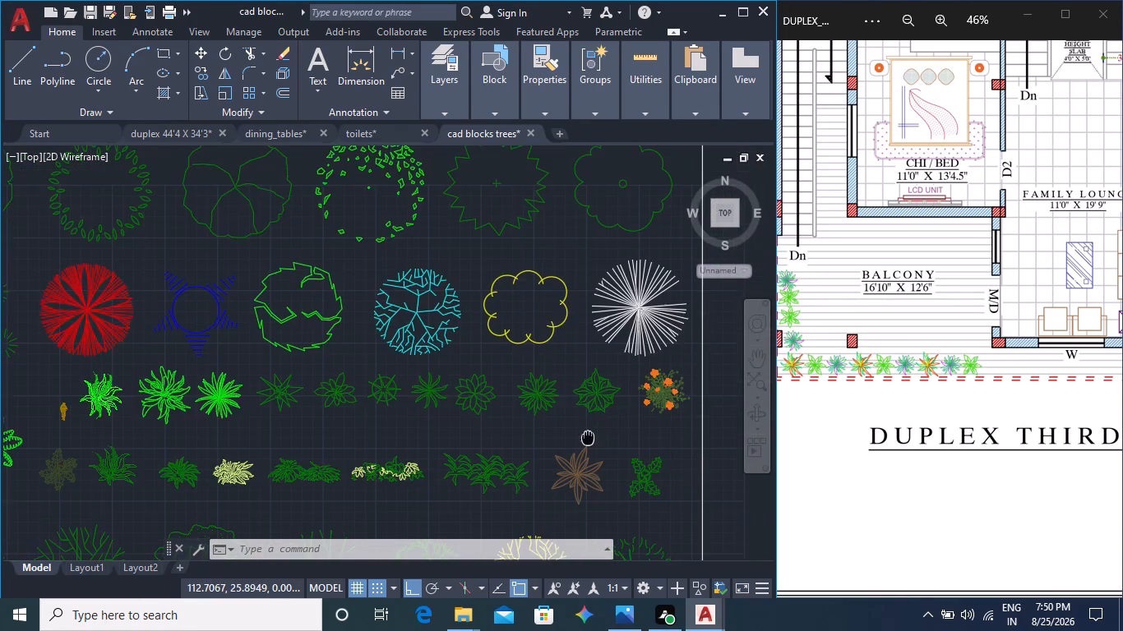
pyautogui.scroll(3, 535, 402)
pyautogui.scroll(-4, 538, 411)
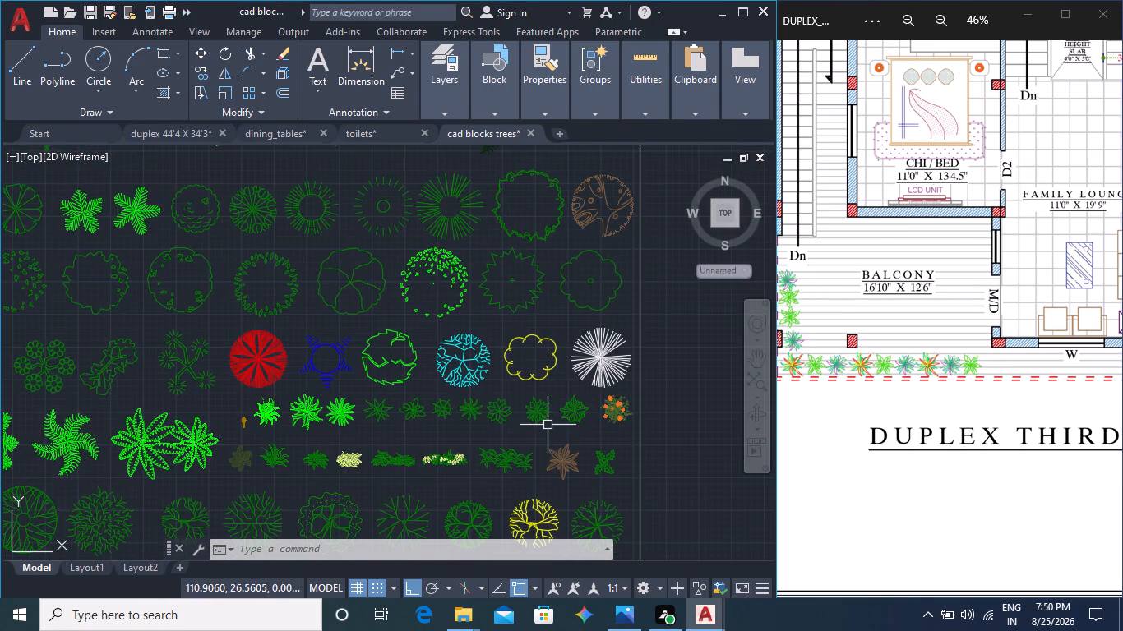
pyautogui.moveTo(543, 435); pyautogui.dragTo(589, 274, button='middle')
pyautogui.moveTo(568, 418); pyautogui.dragTo(629, 297, button='middle')
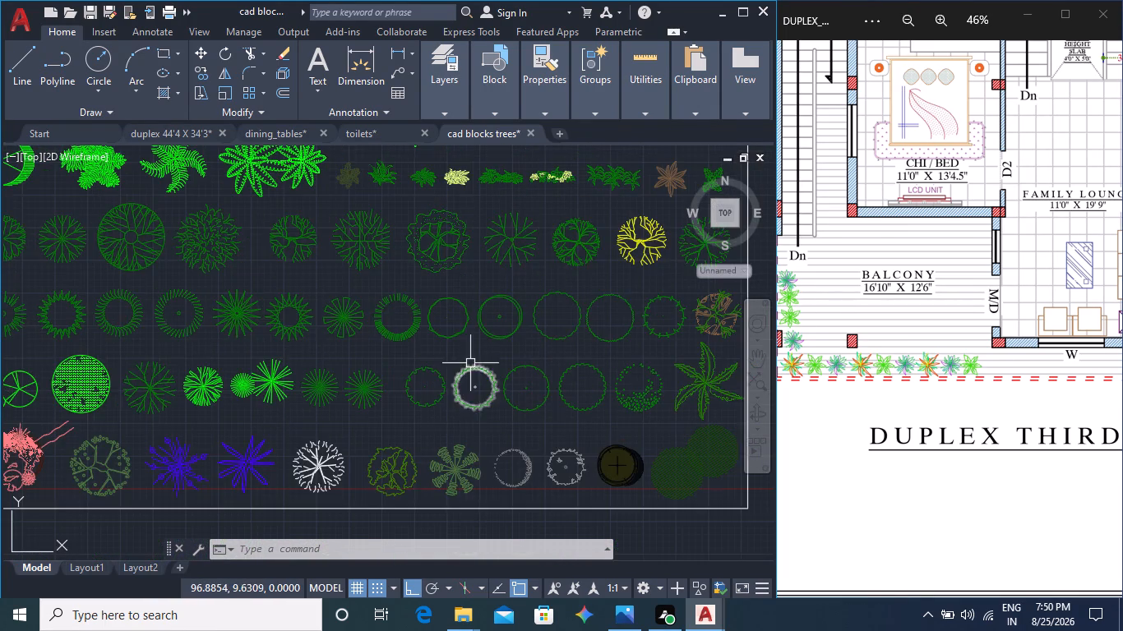
pyautogui.moveTo(466, 361); pyautogui.dragTo(584, 425, button='middle')
pyautogui.moveTo(529, 308); pyautogui.dragTo(511, 394, button='middle')
pyautogui.scroll(2, 631, 317)
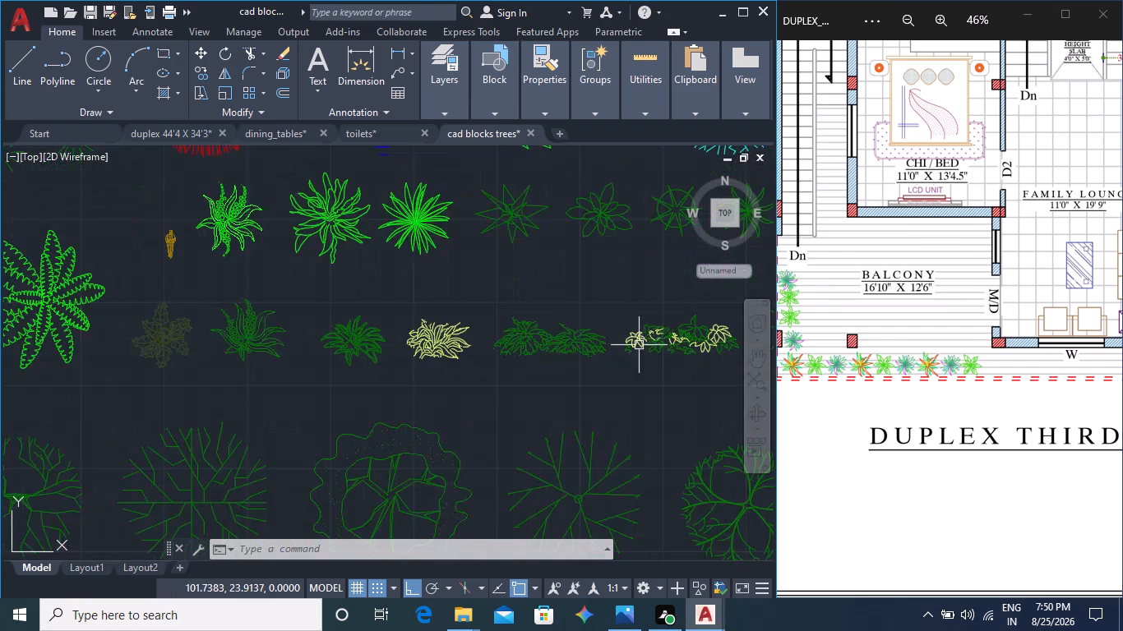
pyautogui.moveTo(641, 367); pyautogui.dragTo(381, 377, button='middle')
pyautogui.scroll(1, 571, 346)
pyautogui.moveTo(570, 354); pyautogui.dragTo(359, 381, button='middle')
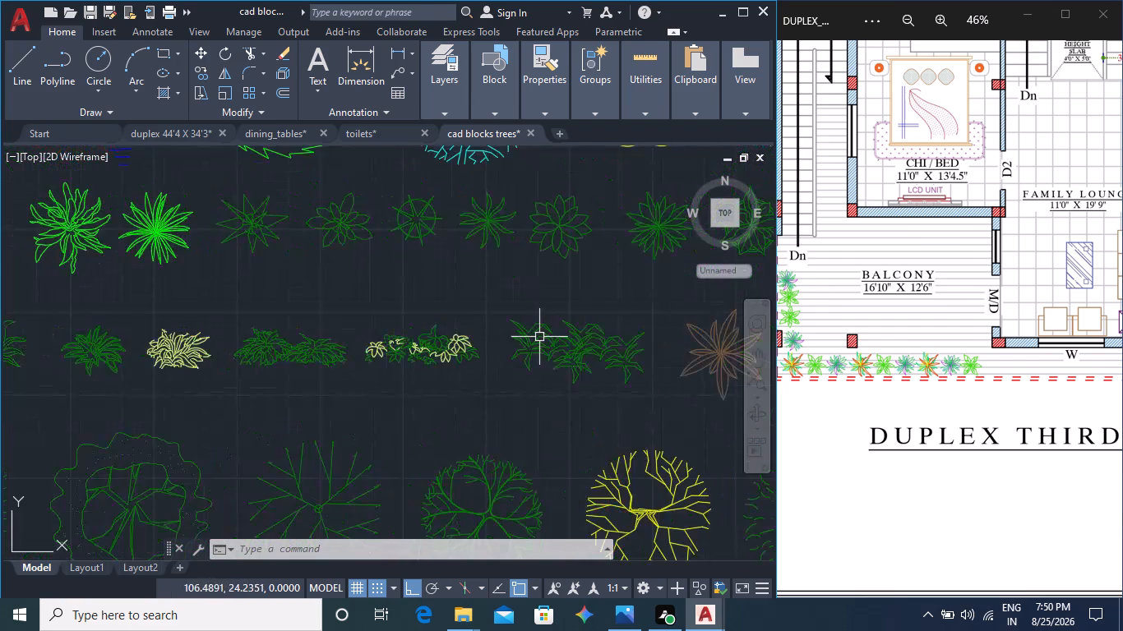
pyautogui.moveTo(545, 385); pyautogui.dragTo(345, 361, button='middle')
pyautogui.scroll(-1, 517, 375)
pyautogui.moveTo(332, 324); pyautogui.dragTo(623, 375, button='middle')
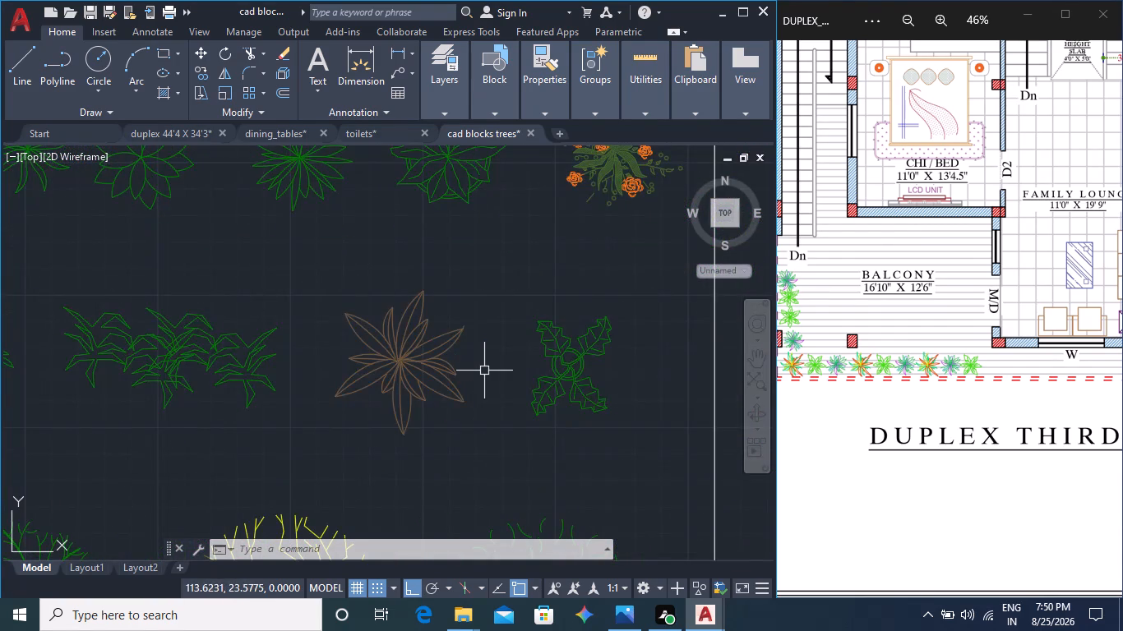
pyautogui.scroll(1, 492, 282)
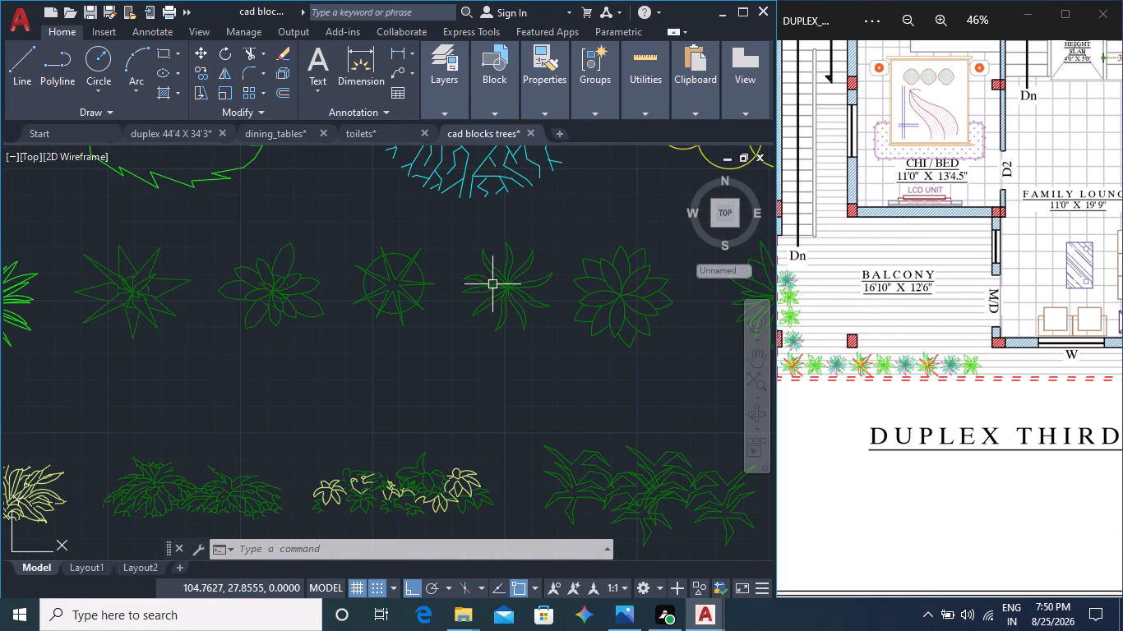
pyautogui.moveTo(188, 291); pyautogui.dragTo(338, 288, button='middle')
# Copy the dark green star-shaped plant and the adjacent bright green spiky plant into the duplex plan, between the brown balcony plants.
pyautogui.click(275, 297)
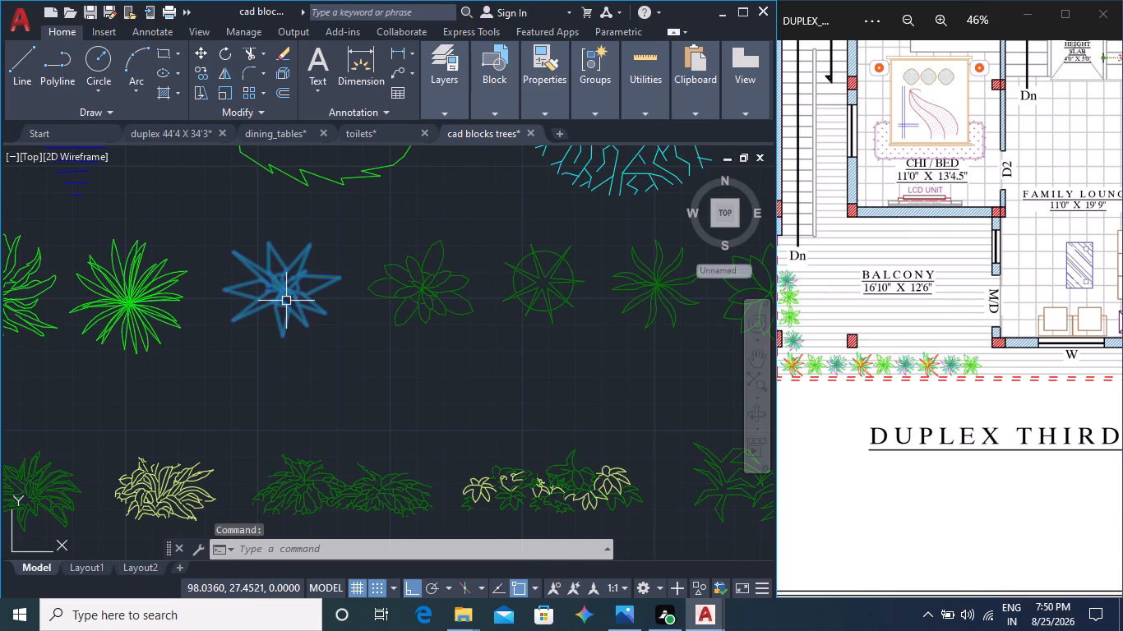
pyautogui.moveTo(278, 321); pyautogui.dragTo(407, 306, button='middle')
pyautogui.click(231, 302)
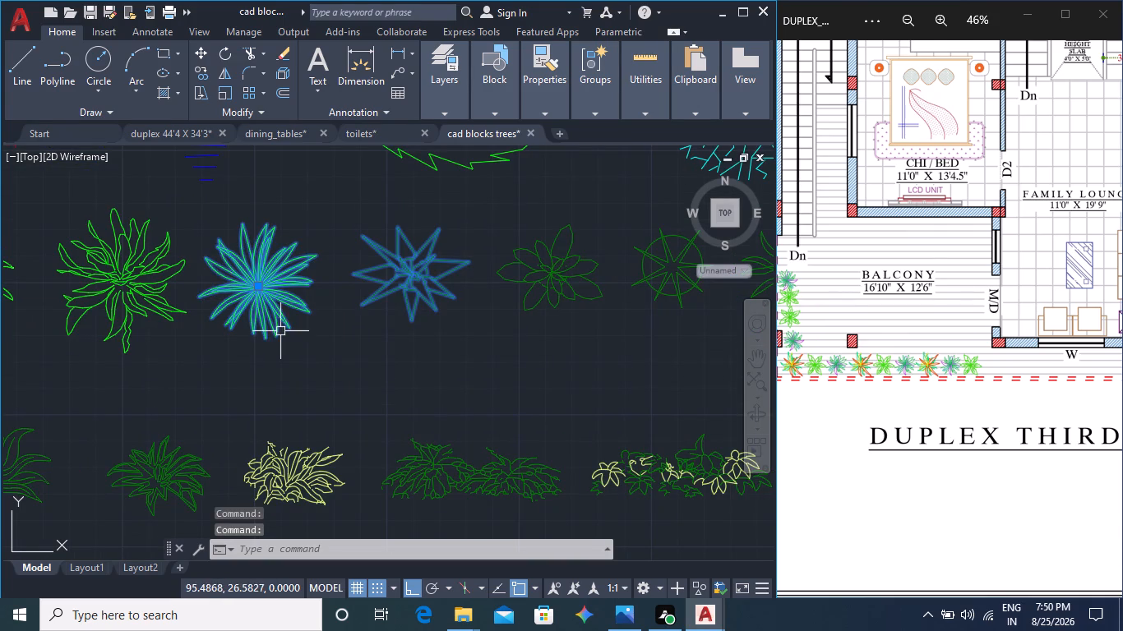
pyautogui.hotkey('ctrl', 'c')
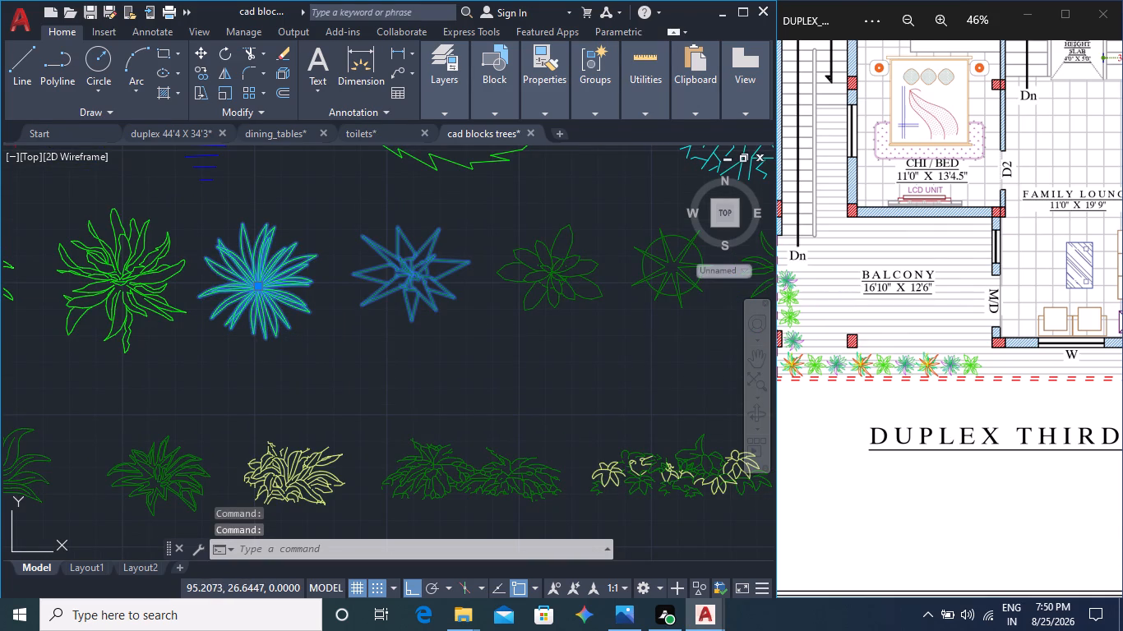
pyautogui.click(183, 136)
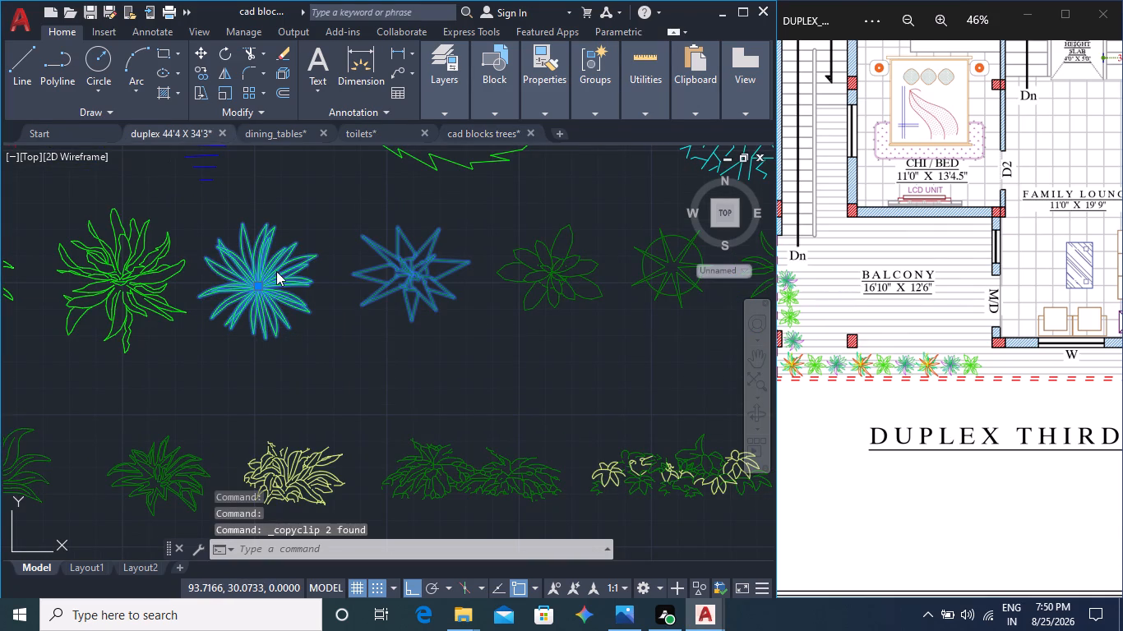
pyautogui.press('v')
pyautogui.moveTo(474, 405); pyautogui.dragTo(456, 385, button='middle')
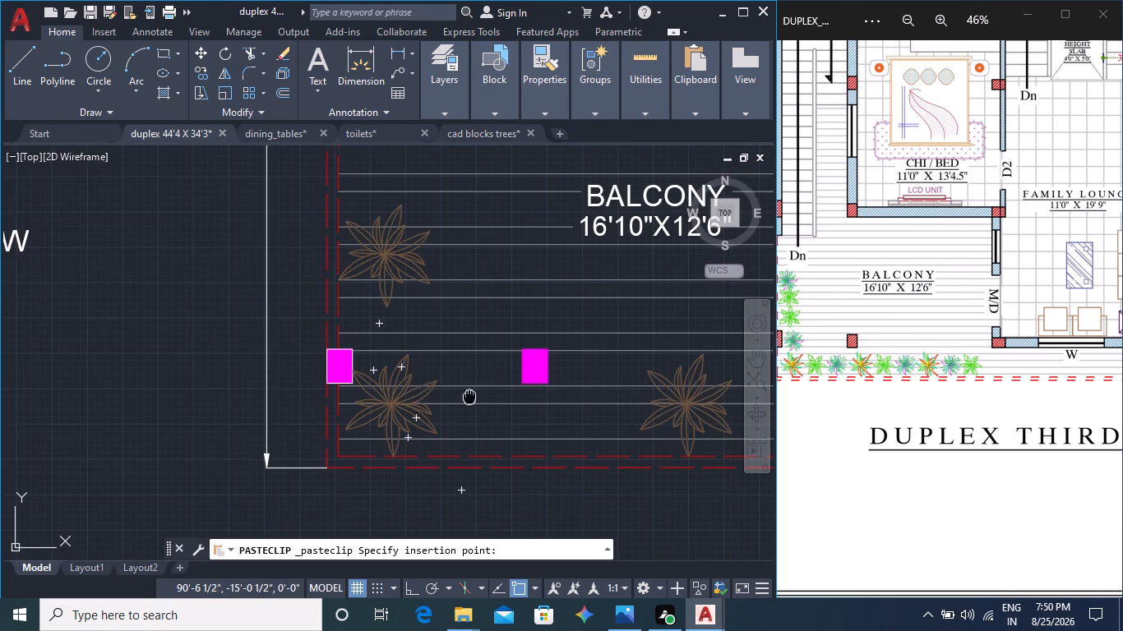
pyautogui.moveTo(456, 385); pyautogui.dragTo(391, 343, button='middle')
pyautogui.click(397, 358)
# Delete the pasted dark green star-shaped plant, leaving only the bright green one.
pyautogui.scroll(3, 416, 359)
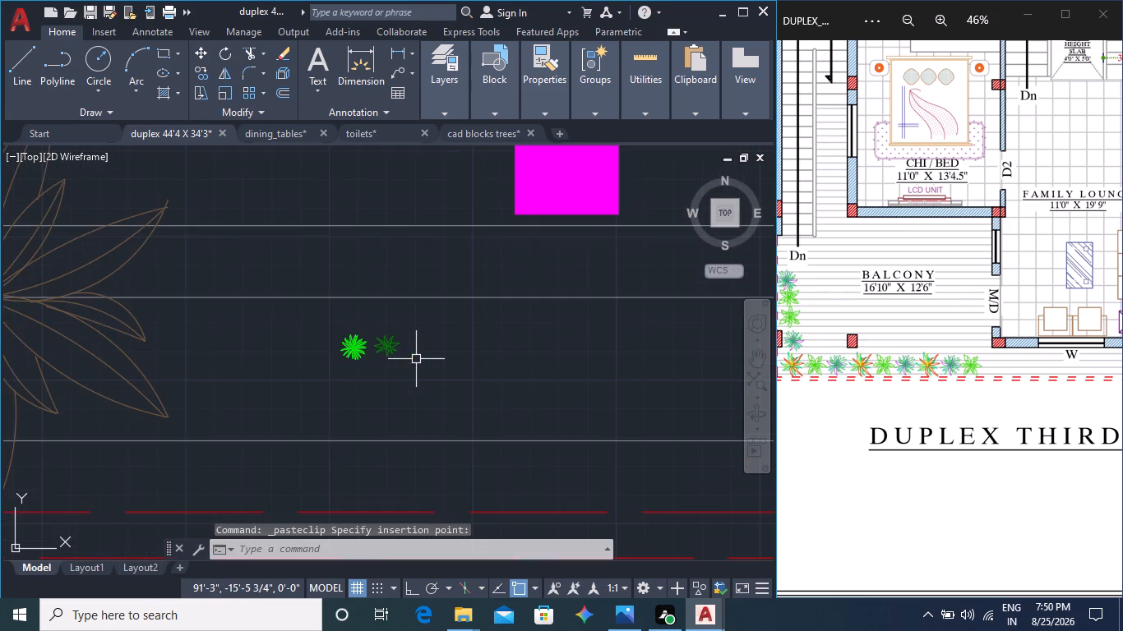
pyautogui.scroll(3, 402, 379)
pyautogui.moveTo(390, 375); pyautogui.dragTo(475, 391, button='middle')
pyautogui.click(416, 279)
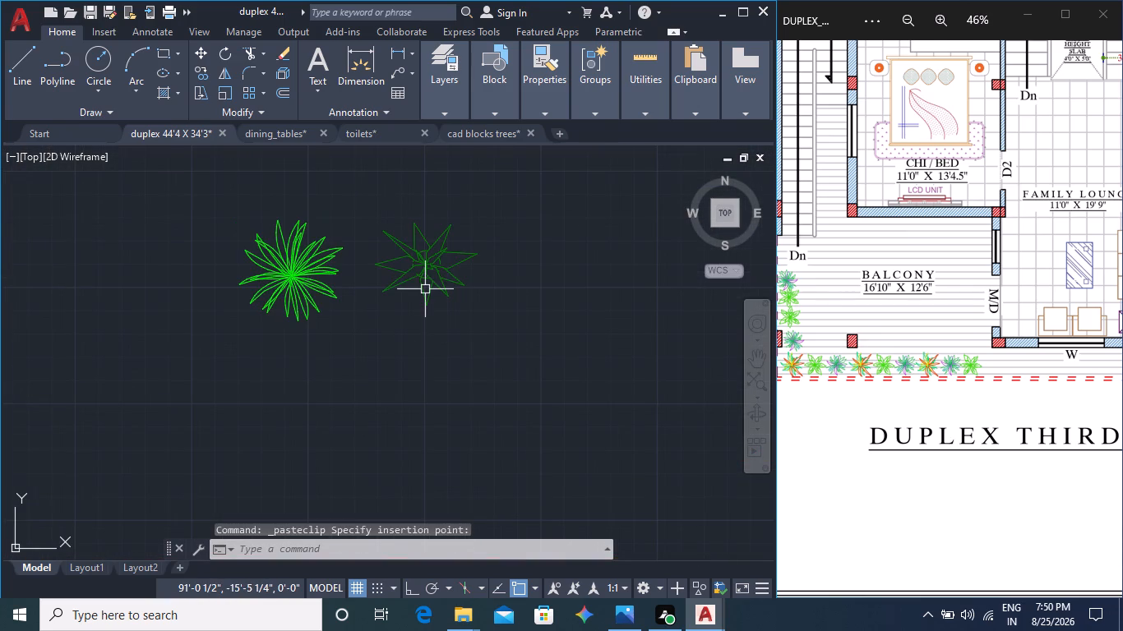
pyautogui.press('Delete')
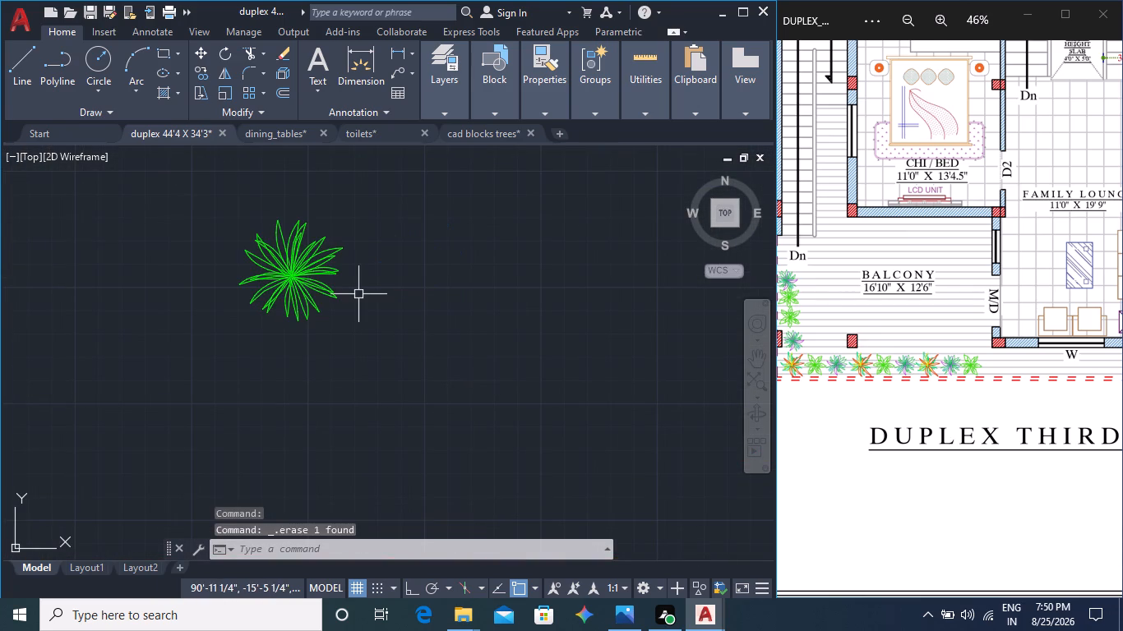
# Scale up the bright green plant from its centre to fit the balcony's lower strip, using a distance of about 1'-3".
pyautogui.click(312, 277)
pyautogui.rightClick(298, 269)
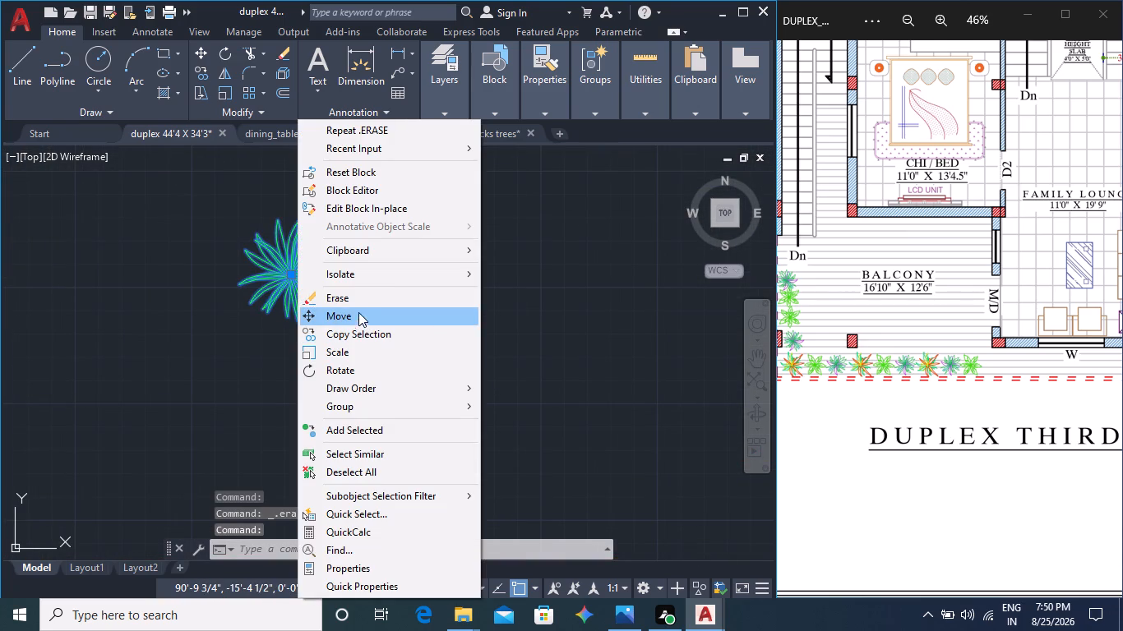
pyautogui.click(359, 347)
pyautogui.click(291, 272)
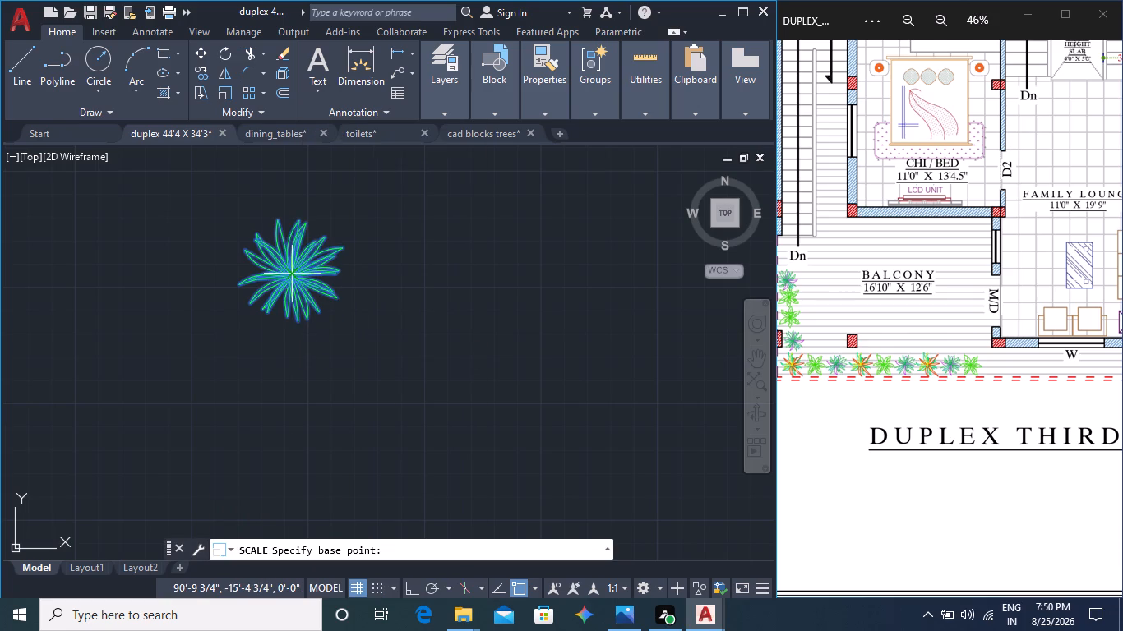
pyautogui.scroll(-3, 385, 393)
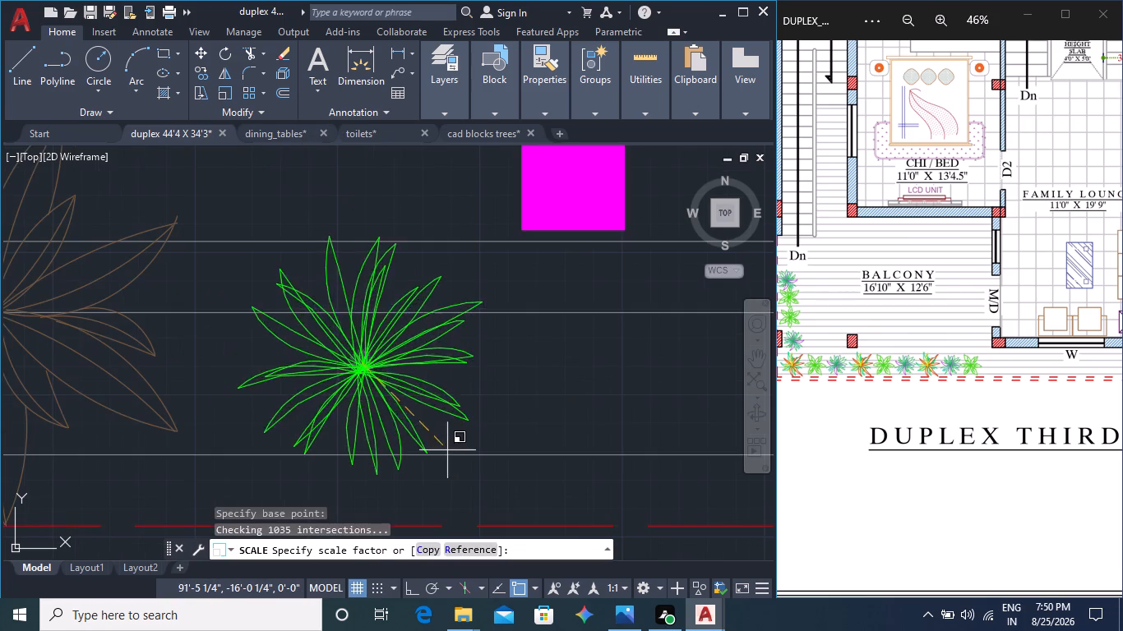
pyautogui.moveTo(447, 450); pyautogui.dragTo(428, 340, button='middle')
pyautogui.scroll(-2, 441, 369)
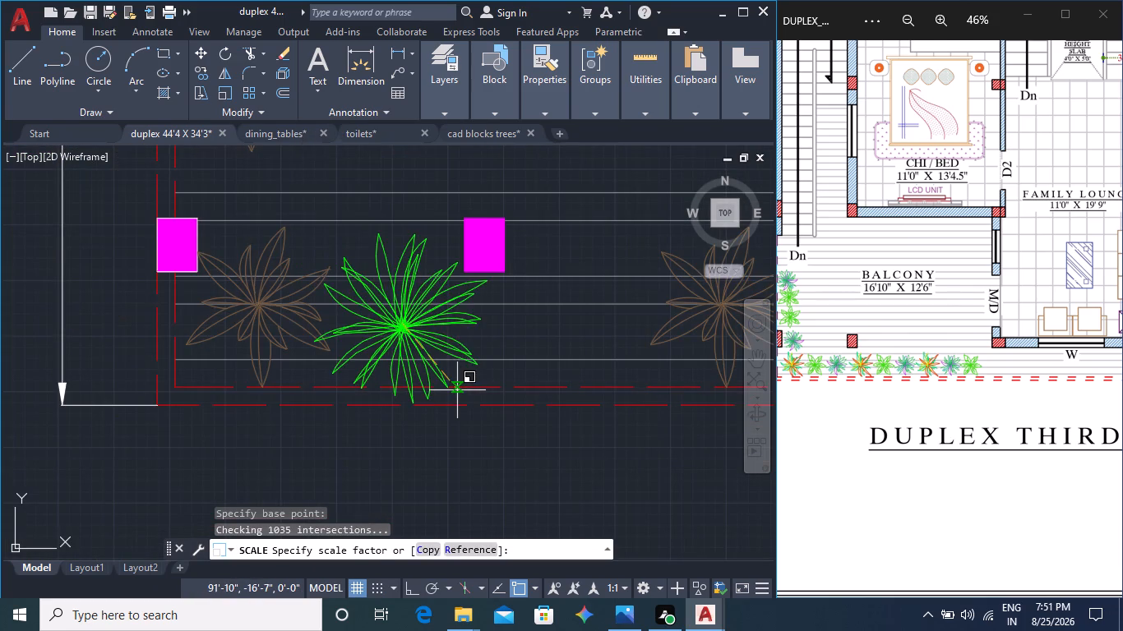
pyautogui.click(451, 374)
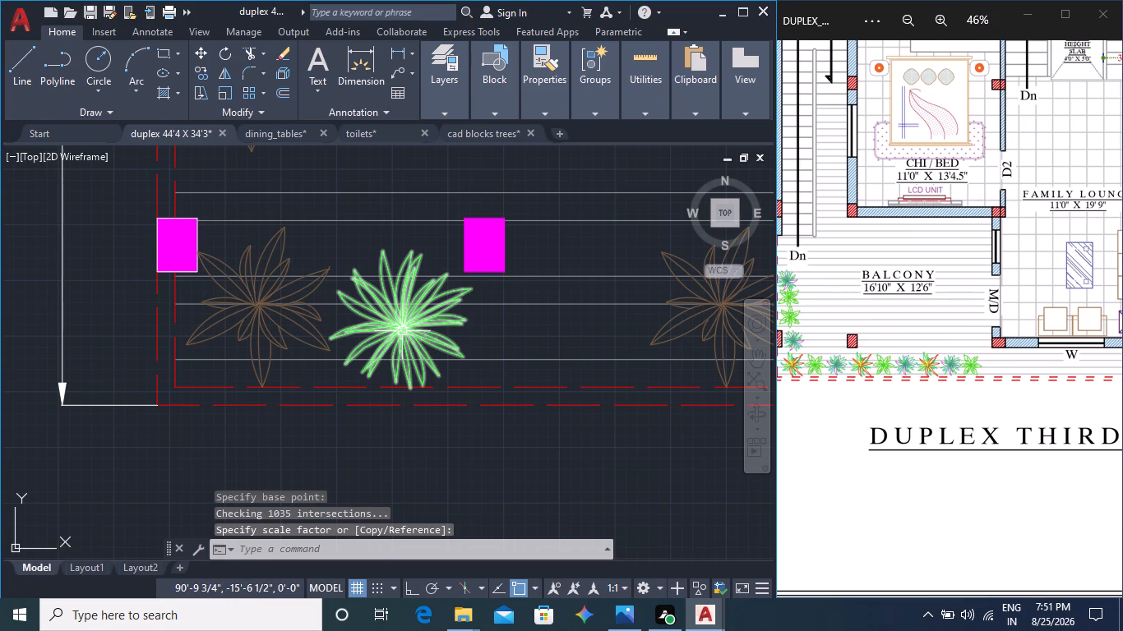
# Copy the bright green plant along the balcony's lower edge, about 2'-10", 8'-9" and 11'-5" to its right.
pyautogui.click(402, 331)
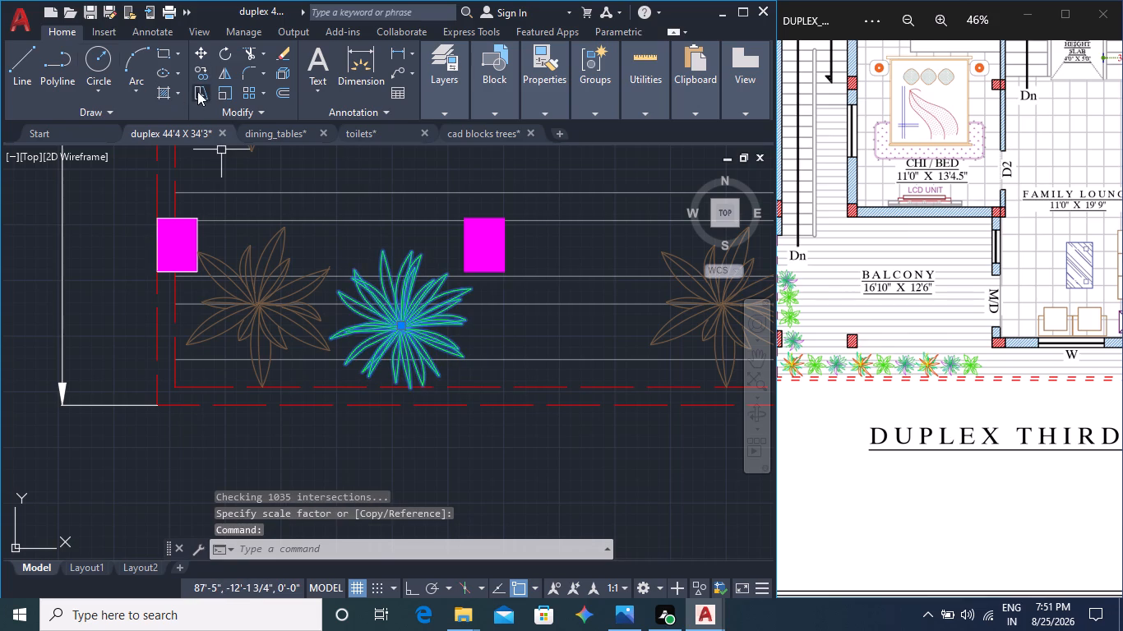
pyautogui.click(197, 76)
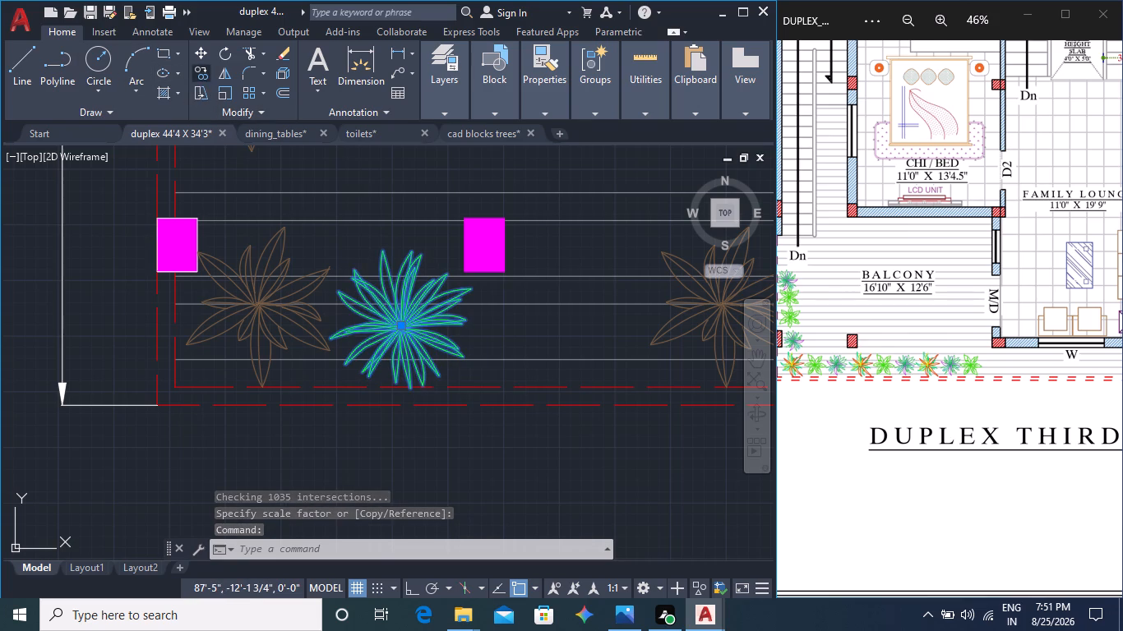
pyautogui.click(399, 328)
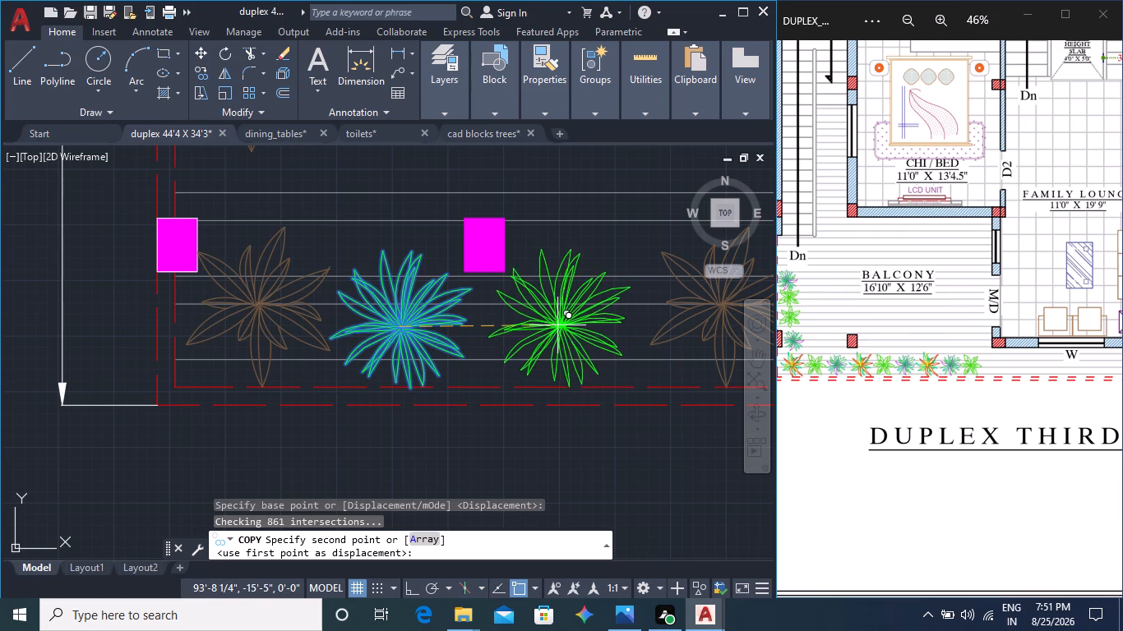
pyautogui.click(558, 325)
pyautogui.moveTo(575, 357); pyautogui.dragTo(159, 352, button='middle')
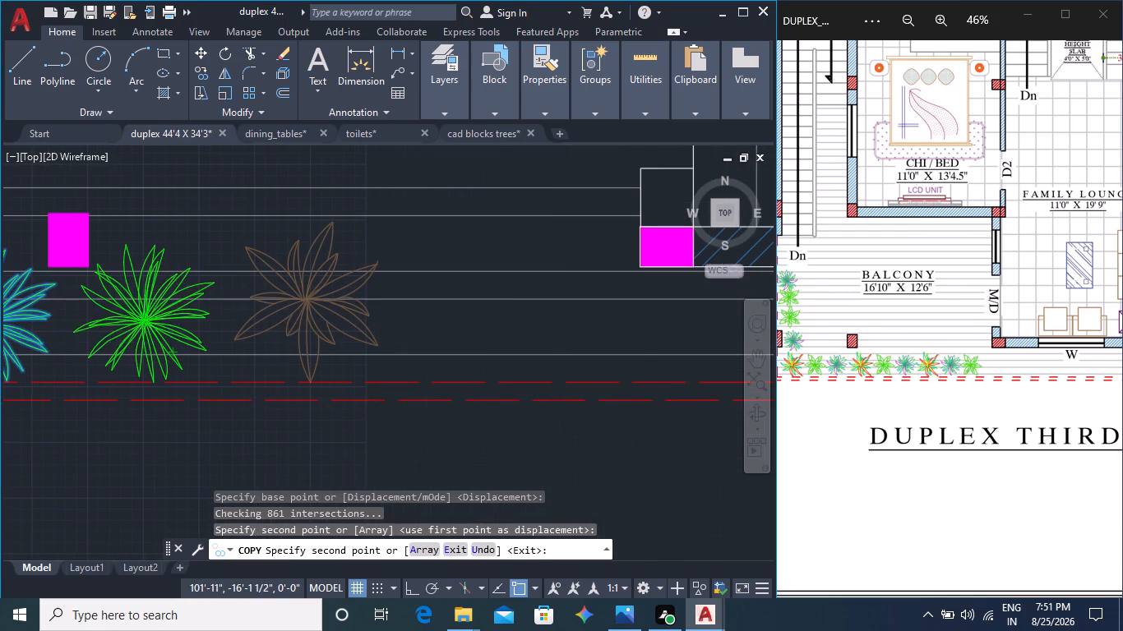
pyautogui.click(452, 315)
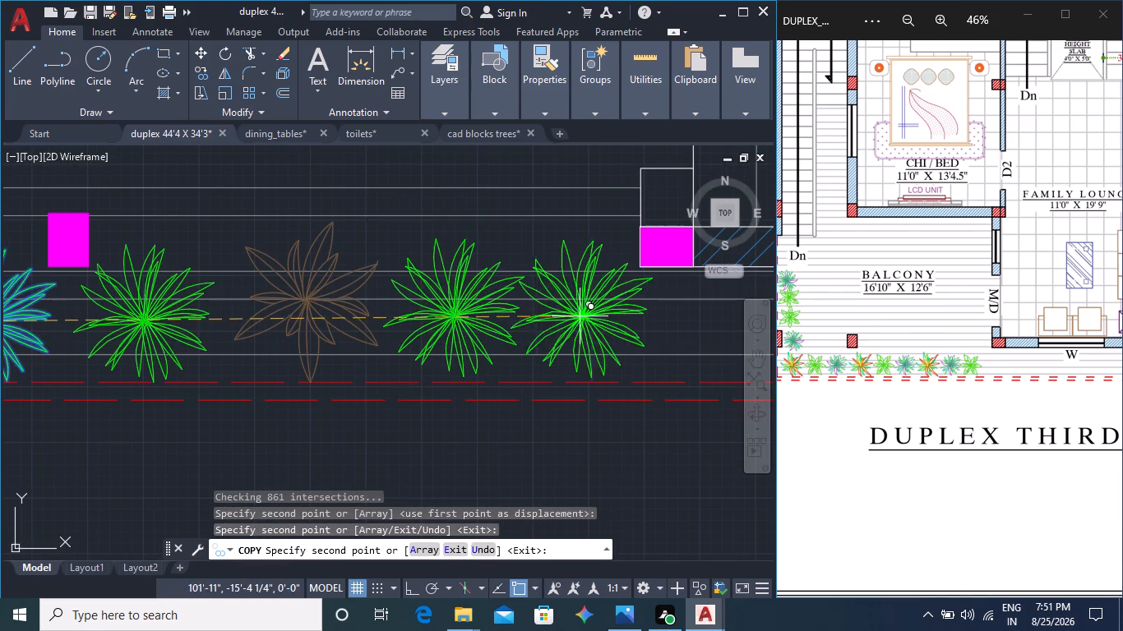
pyautogui.moveTo(581, 318); pyautogui.dragTo(416, 336, button='middle')
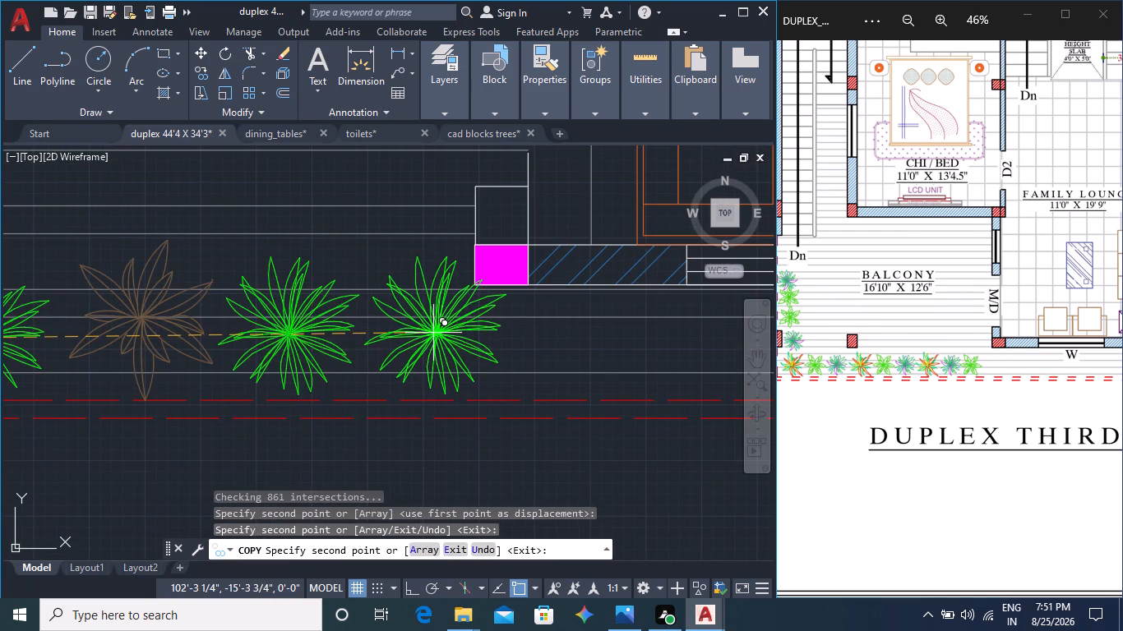
pyautogui.click(433, 335)
# Copy the bright green plant to the balcony's left edge, once just above the corner column and once above the upper brown plant.
pyautogui.scroll(-3, 414, 333)
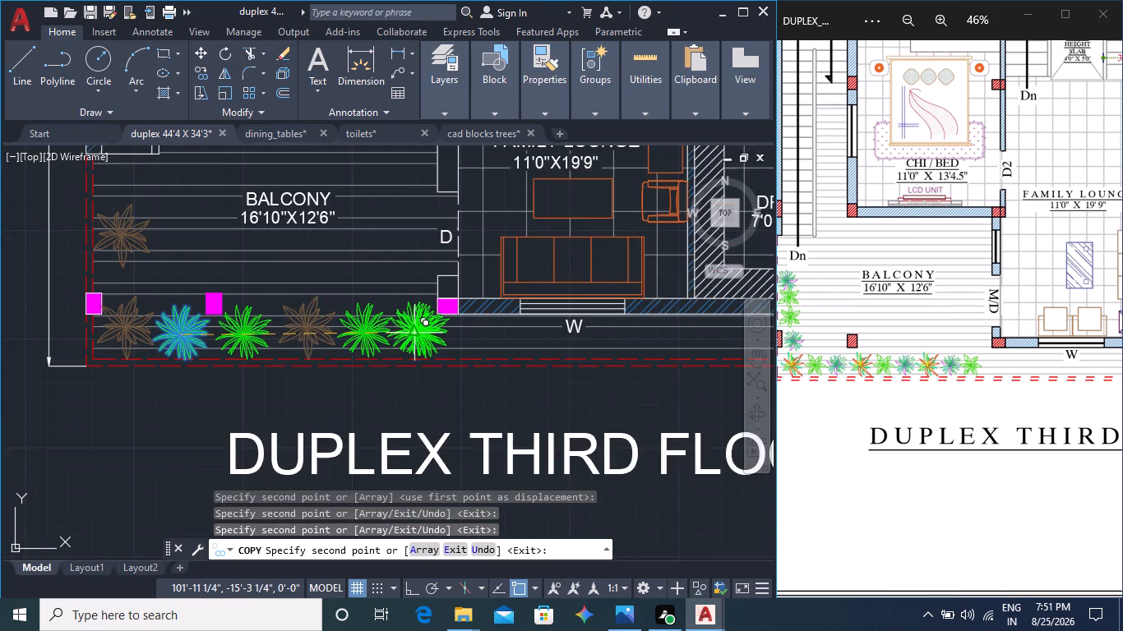
pyautogui.moveTo(349, 329); pyautogui.dragTo(511, 343, button='middle')
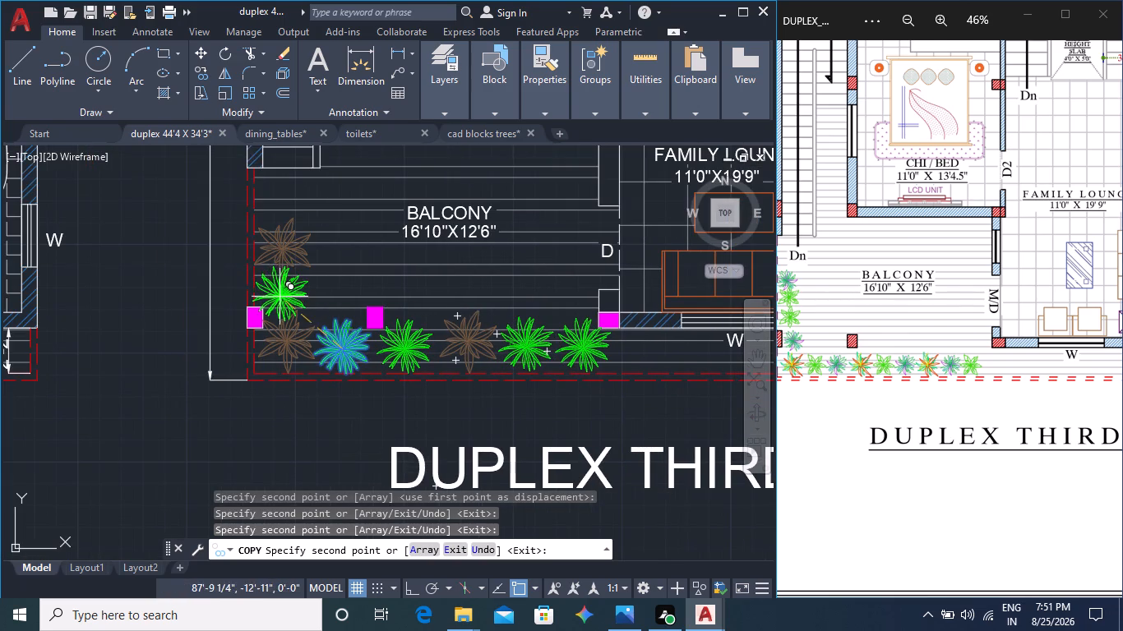
pyautogui.scroll(2, 283, 292)
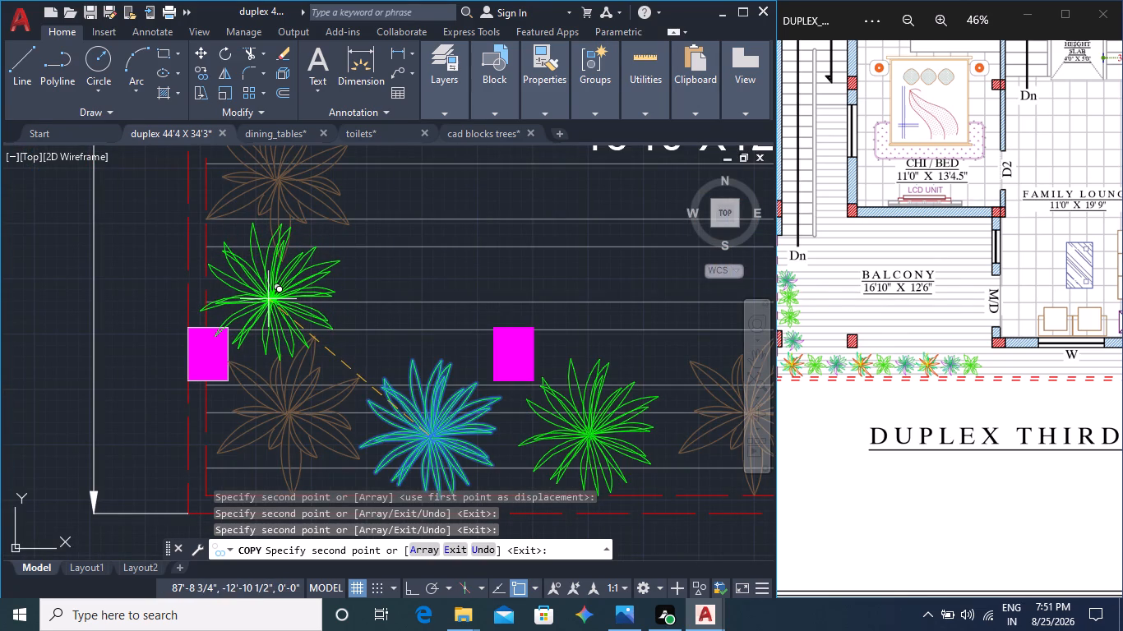
pyautogui.click(268, 295)
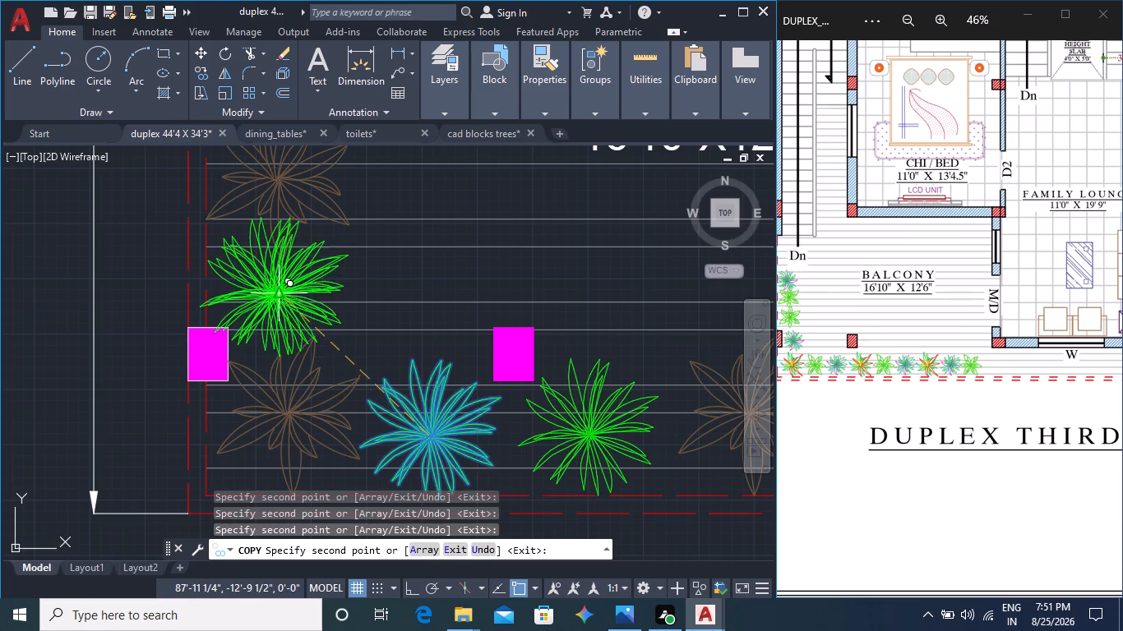
pyautogui.moveTo(296, 315); pyautogui.dragTo(321, 491, button='middle')
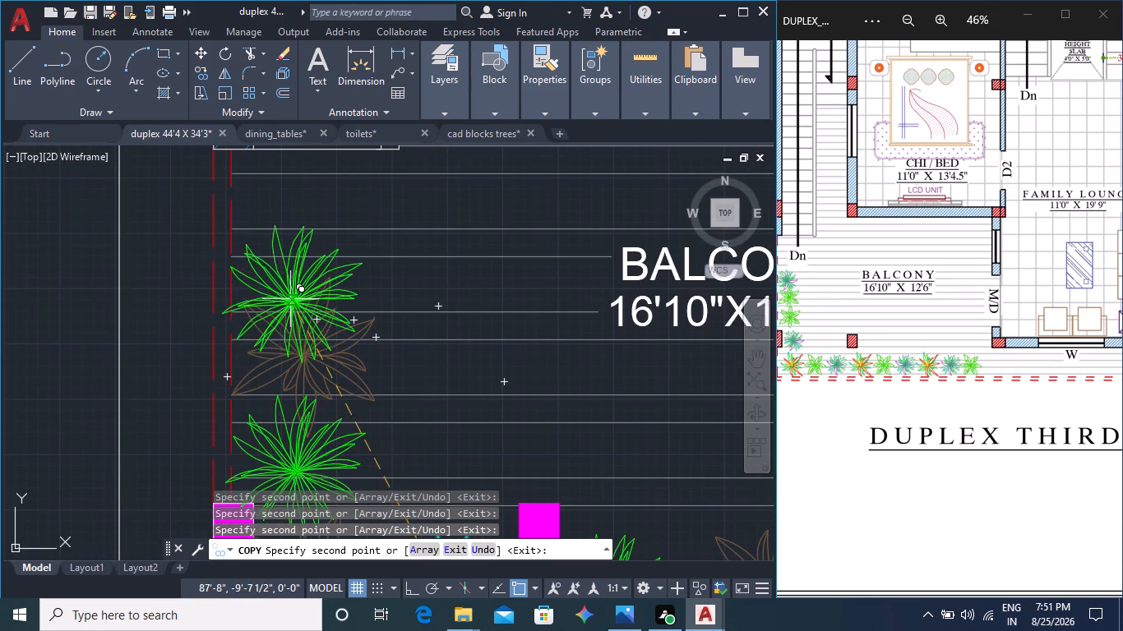
pyautogui.click(291, 229)
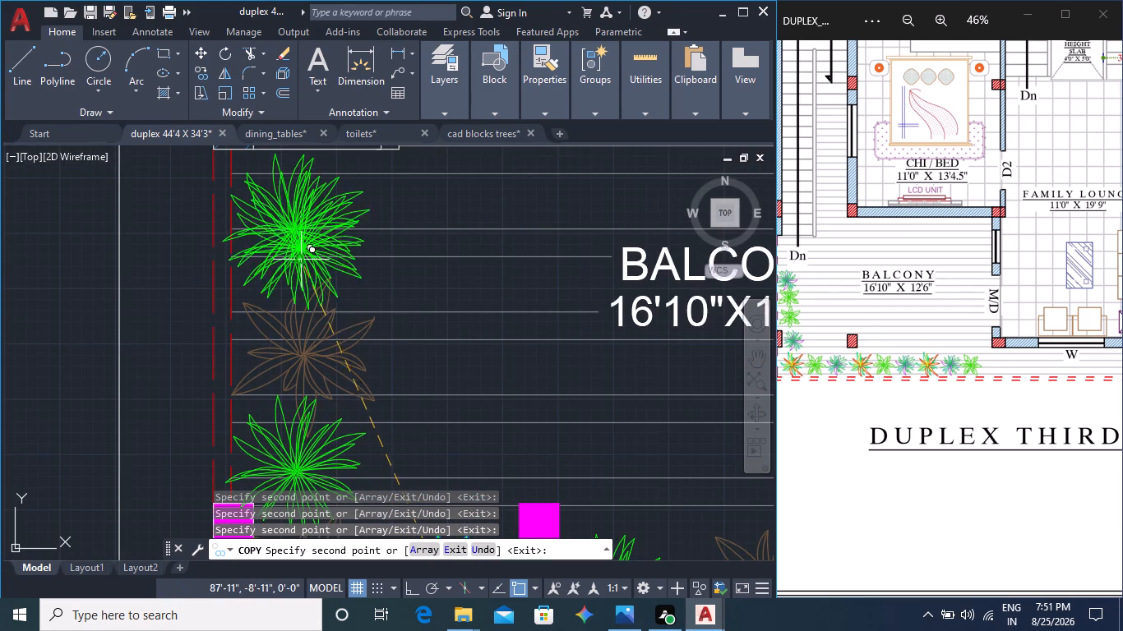
pyautogui.scroll(-3, 339, 326)
pyautogui.moveTo(409, 390); pyautogui.dragTo(355, 330, button='middle')
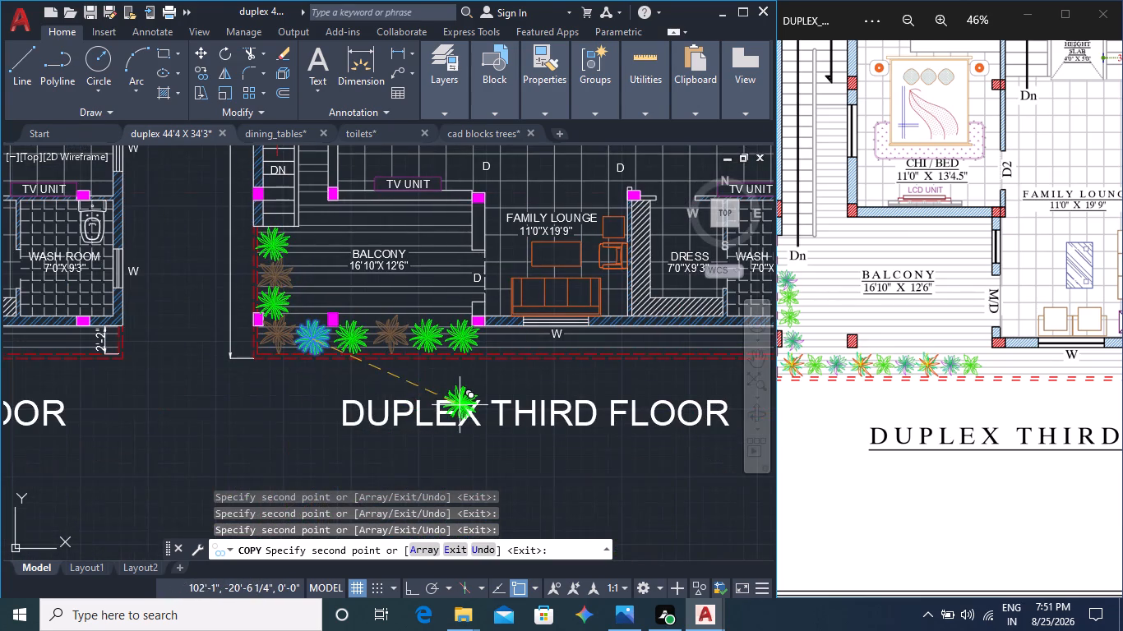
# Replace the green plant just beyond the middle column on the balcony's lower edge with a copy of the neighbouring brown plant.
pyautogui.press('Escape')
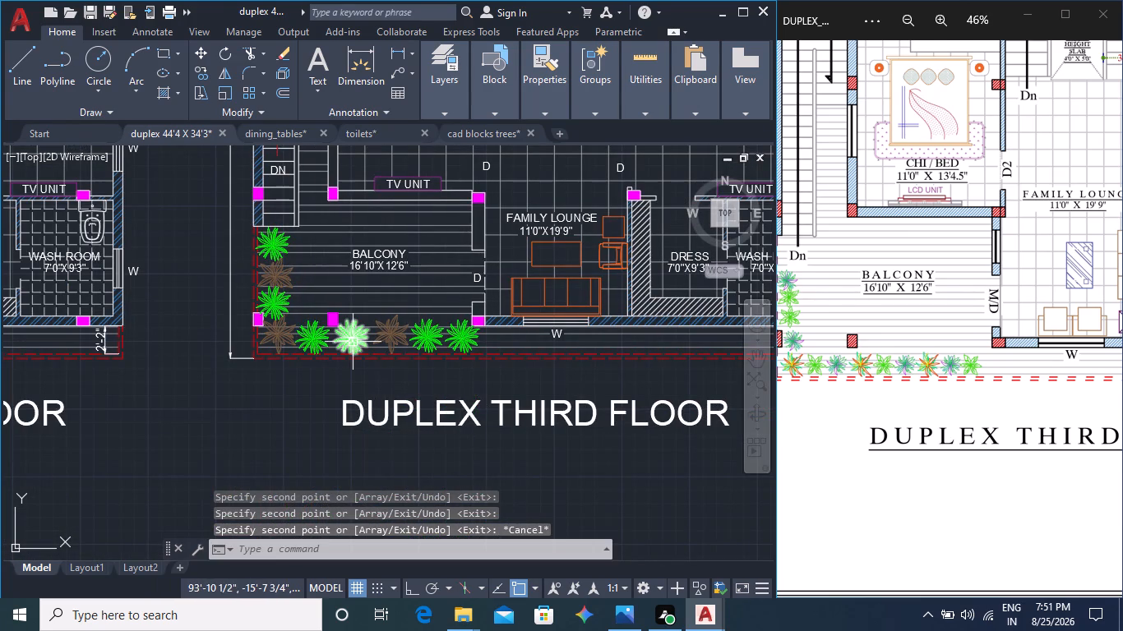
pyautogui.scroll(3, 353, 342)
pyautogui.click(451, 325)
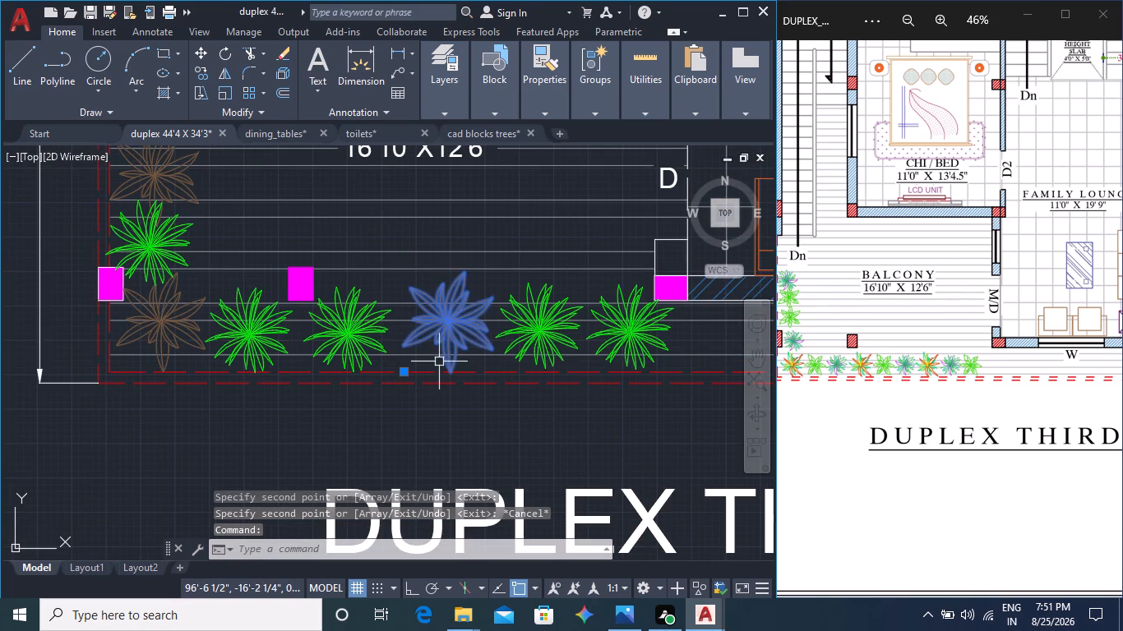
pyautogui.click(203, 74)
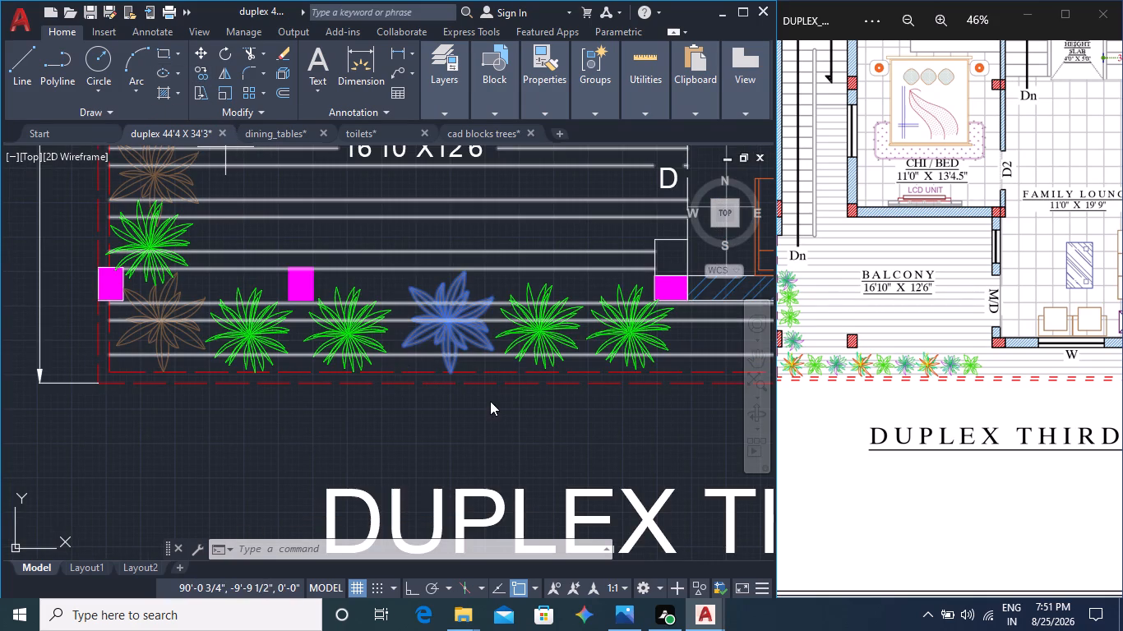
pyautogui.click(448, 325)
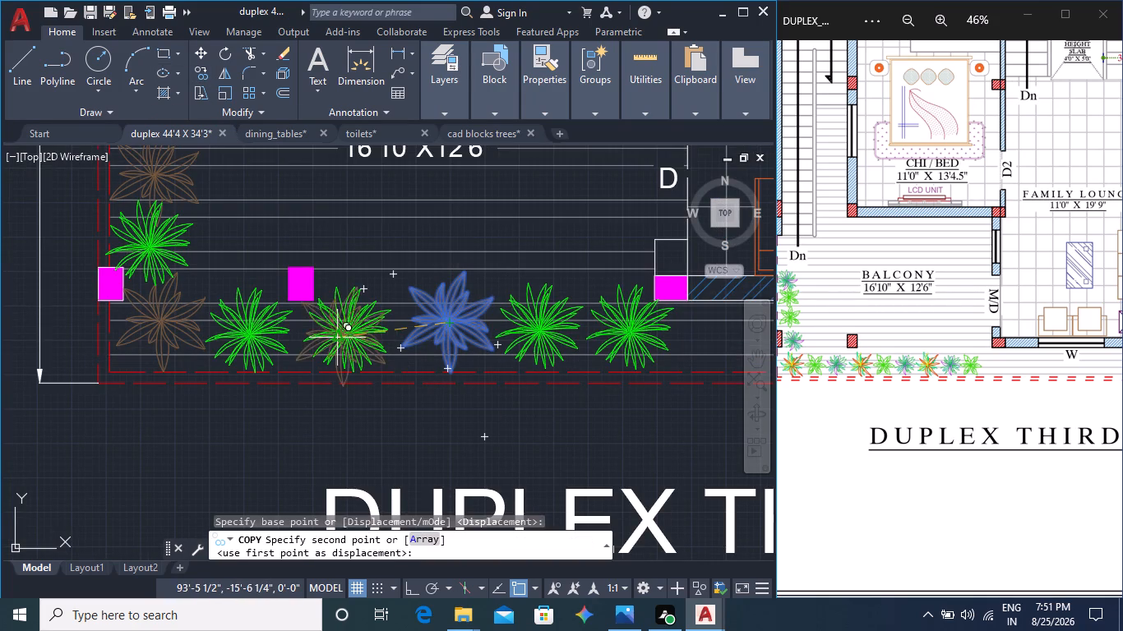
pyautogui.click(344, 329)
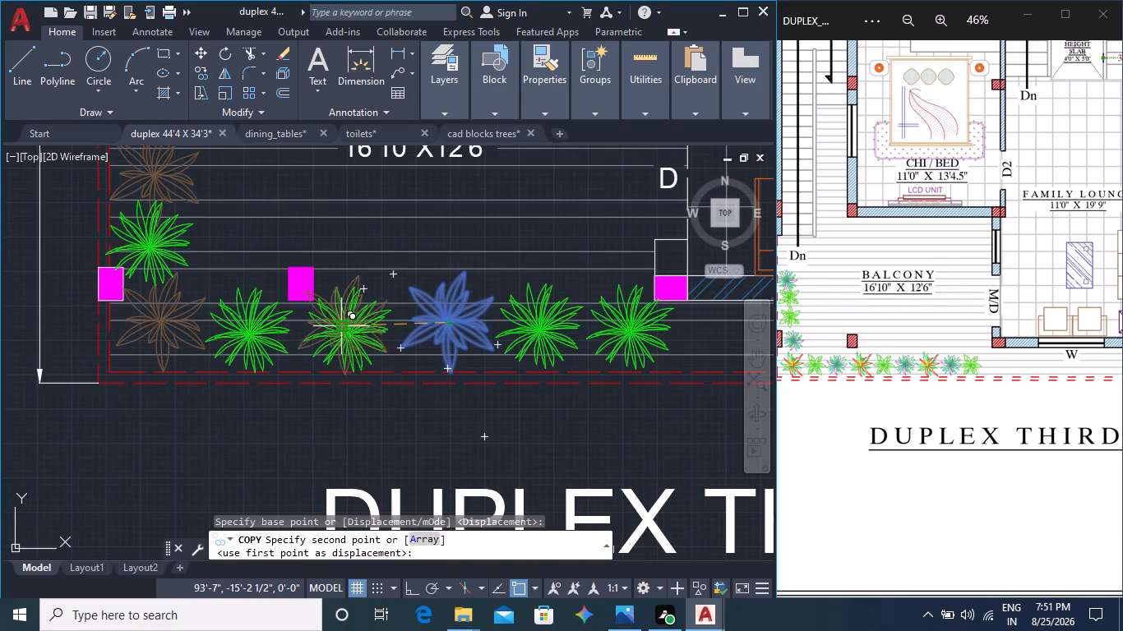
pyautogui.press('Escape')
pyautogui.press('Escape')
pyautogui.scroll(3, 391, 328)
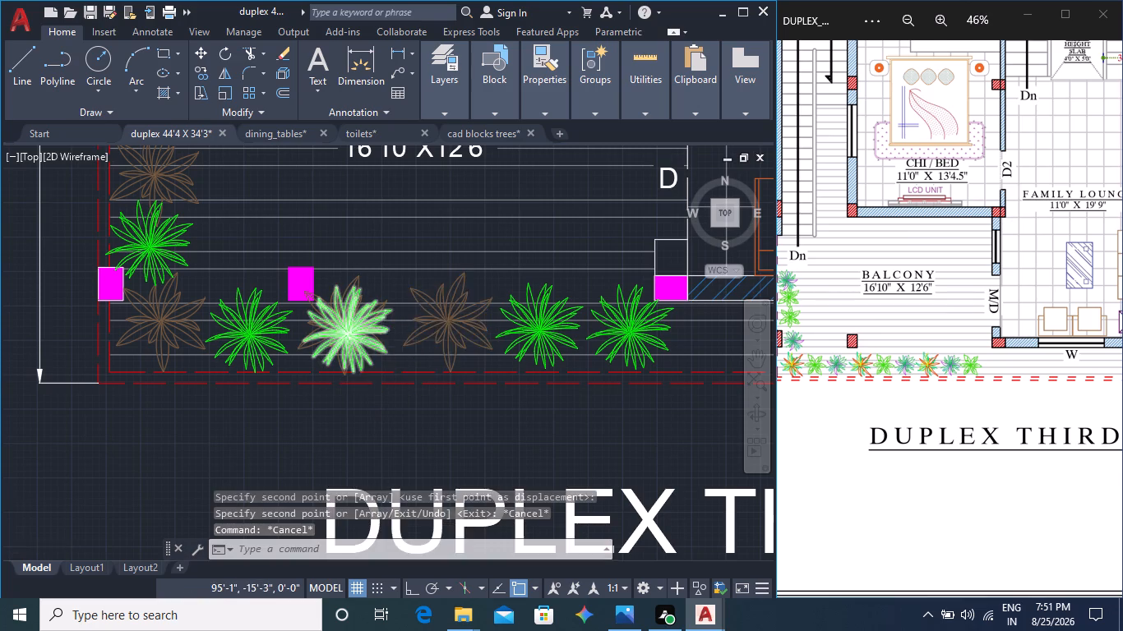
pyautogui.click(379, 293)
pyautogui.press('Delete')
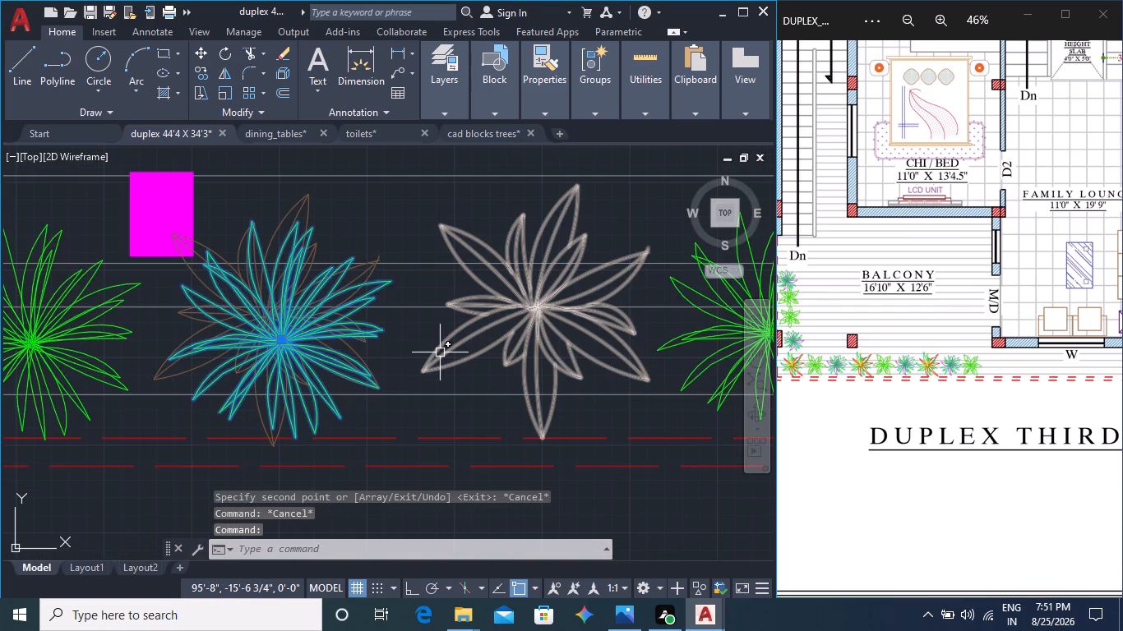
# Delete the original brown plant between the new brown copy and the two rightmost green plants on the lower edge.
pyautogui.scroll(-2, 432, 357)
pyautogui.click(564, 351)
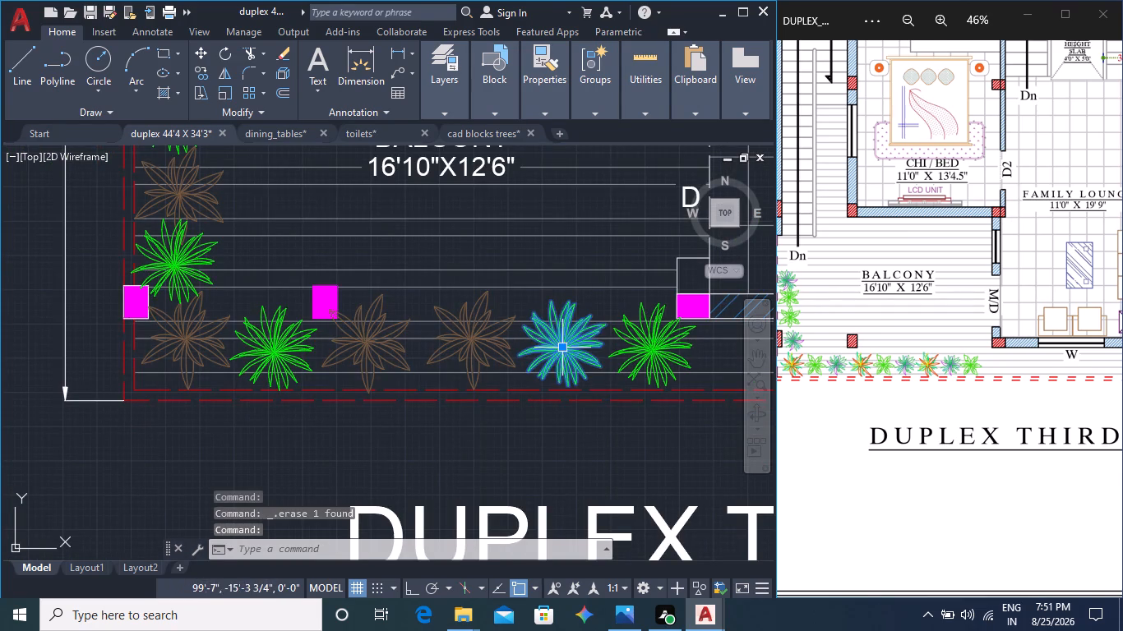
pyautogui.click(491, 348)
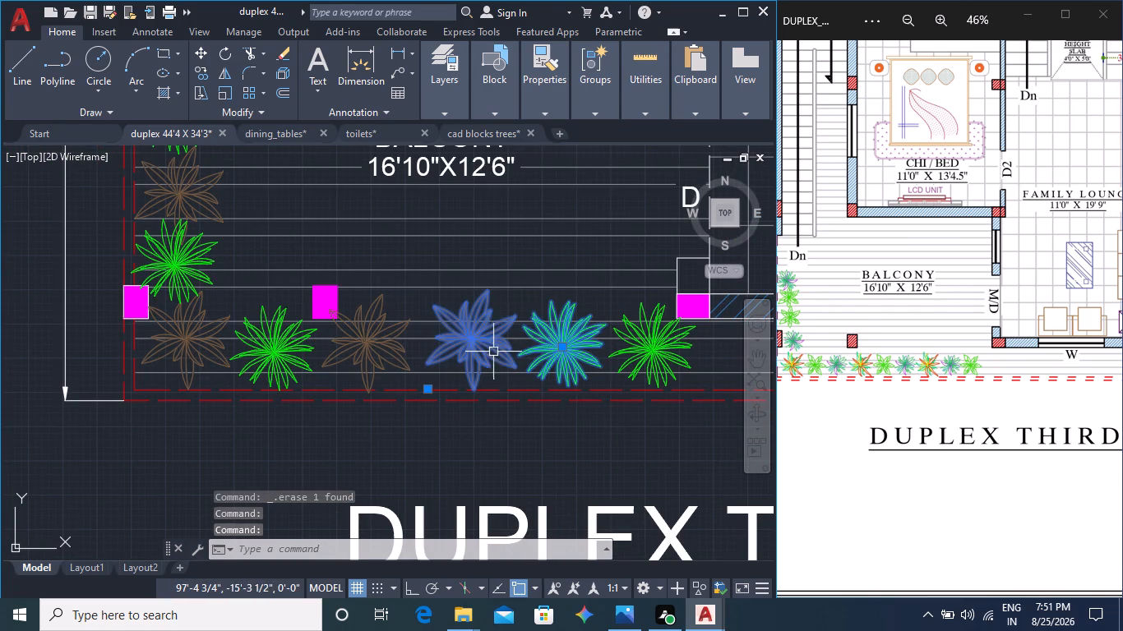
pyautogui.press('Escape')
pyautogui.press('Escape')
pyautogui.click(487, 340)
pyautogui.press('Delete')
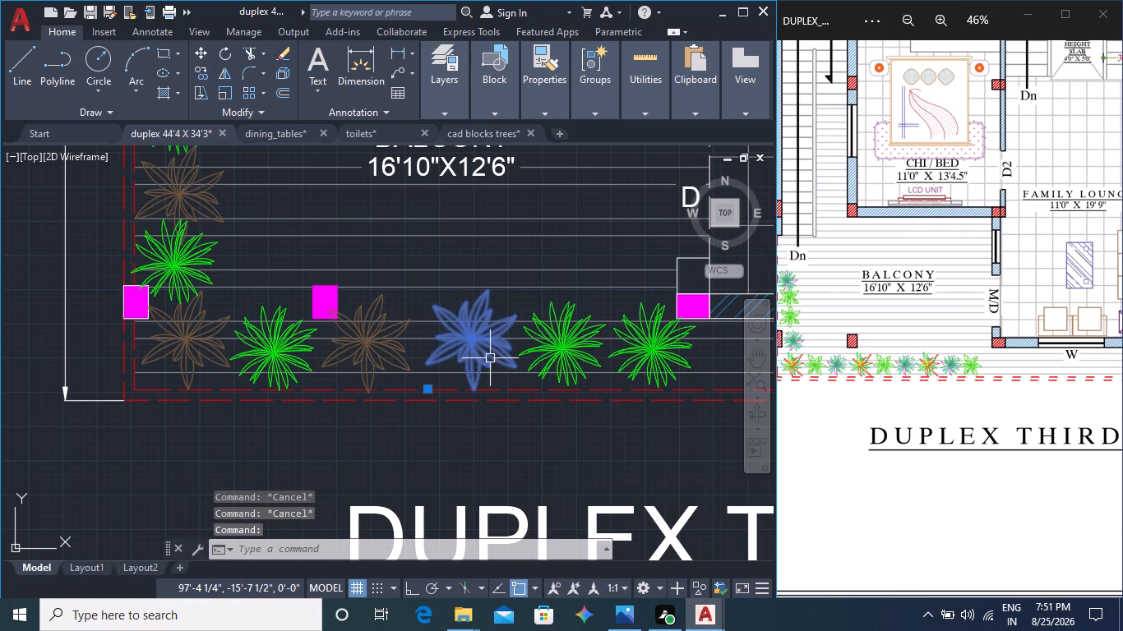
# Move the second-to-last green plant on the lower edge into the gap beside the middle brown plant.
pyautogui.click(550, 353)
pyautogui.click(563, 350)
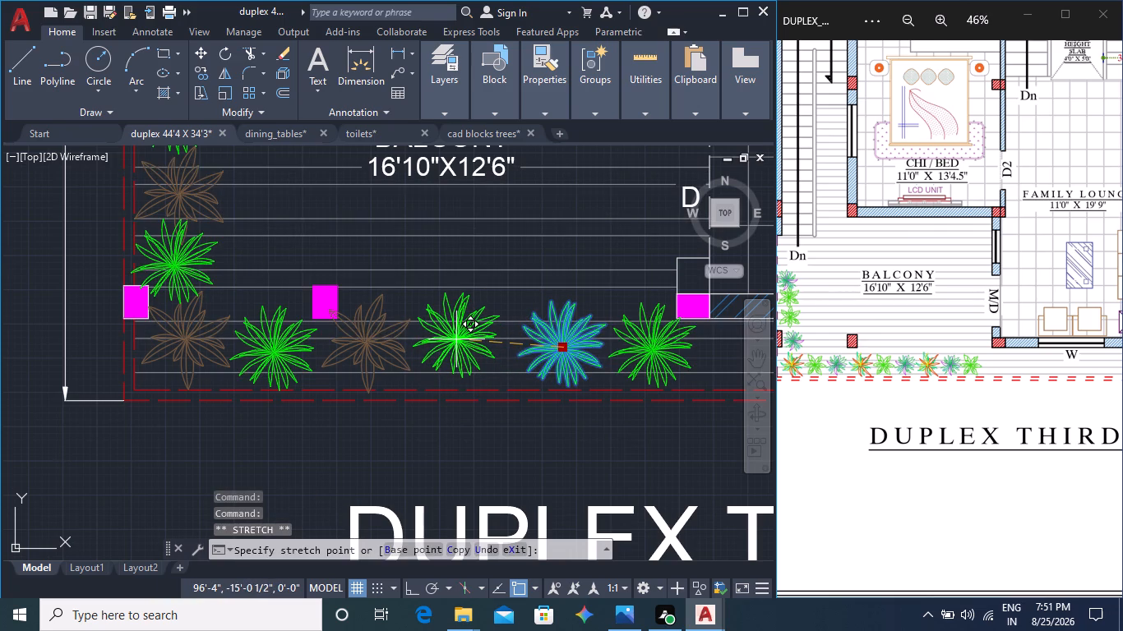
pyautogui.click(455, 344)
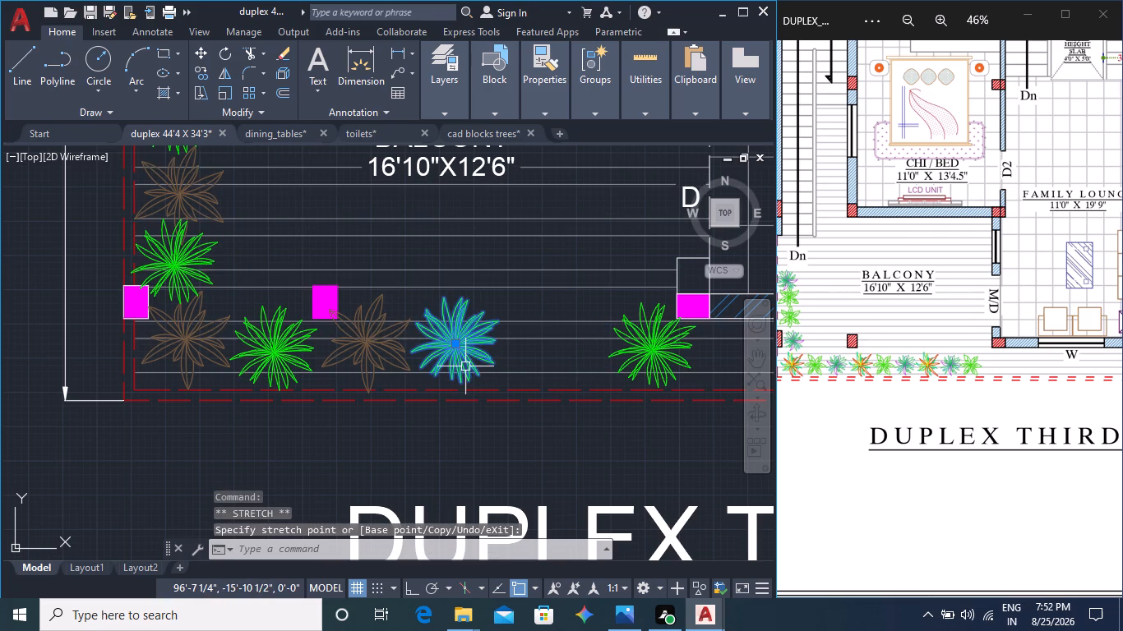
pyautogui.click(456, 347)
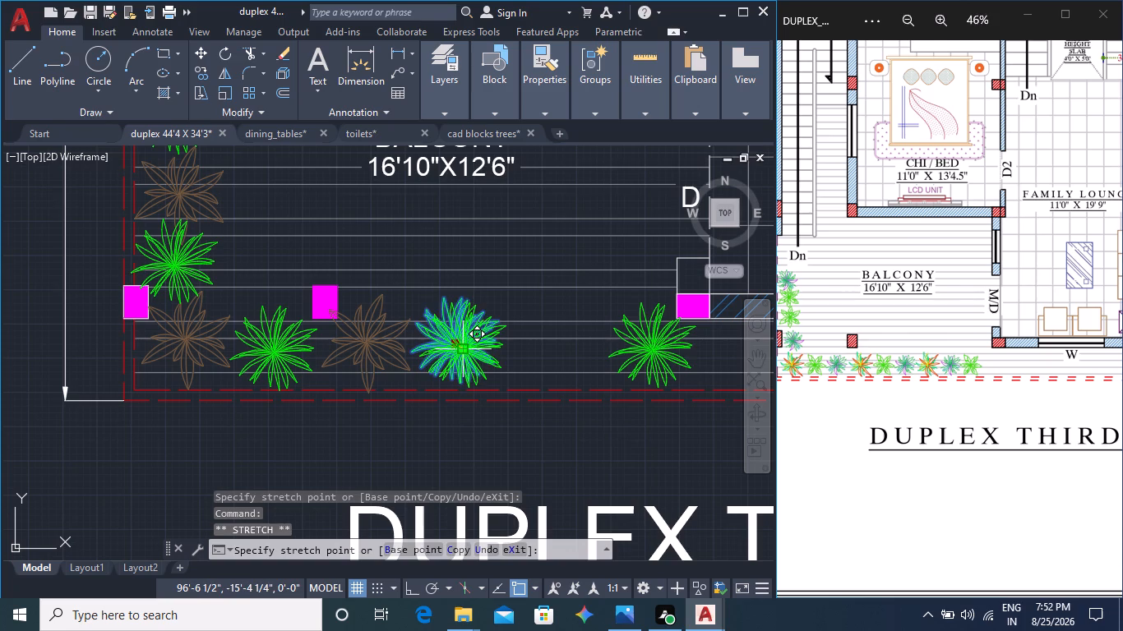
pyautogui.click(464, 349)
pyautogui.press('Escape')
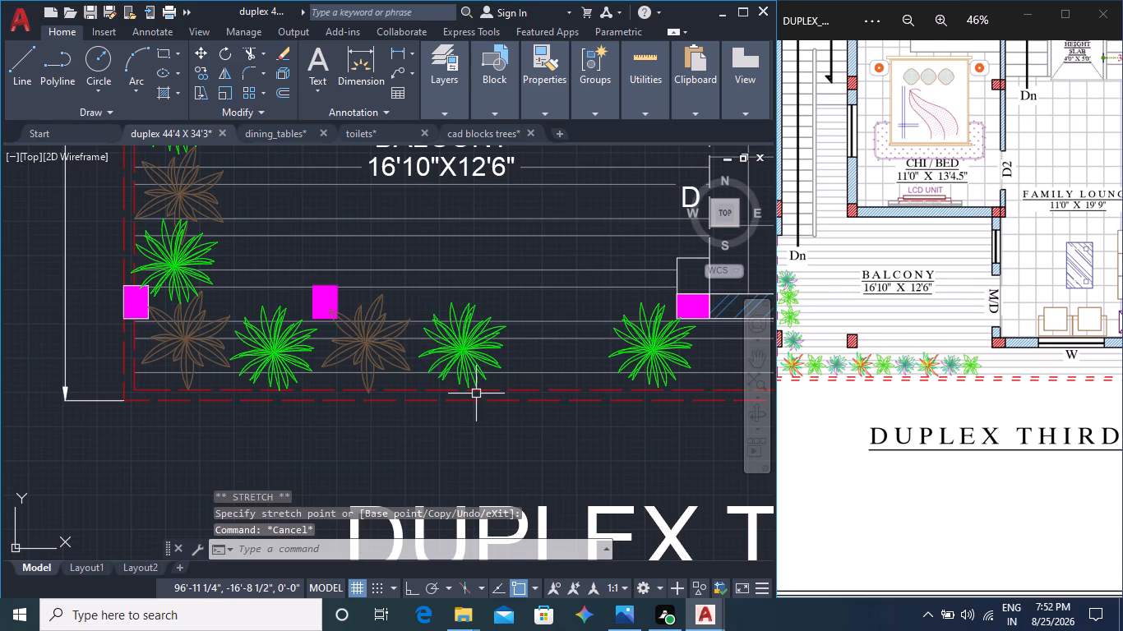
# Copy the middle brown plant about 5'-11" along the lower edge into the gap between the last two green plants.
pyautogui.click(377, 343)
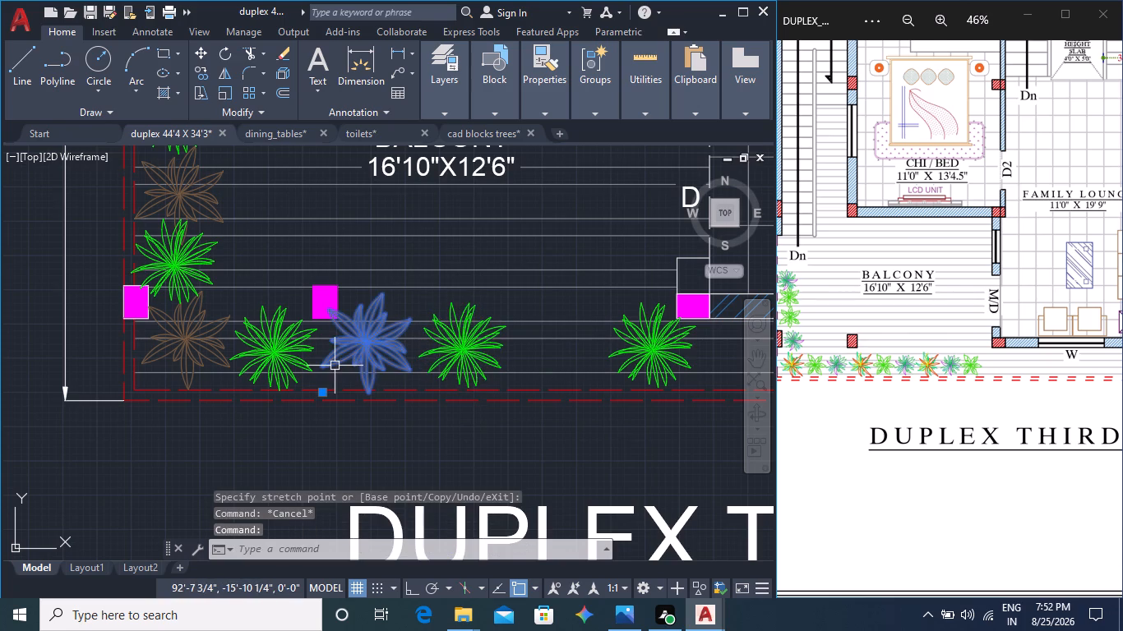
pyautogui.click(207, 71)
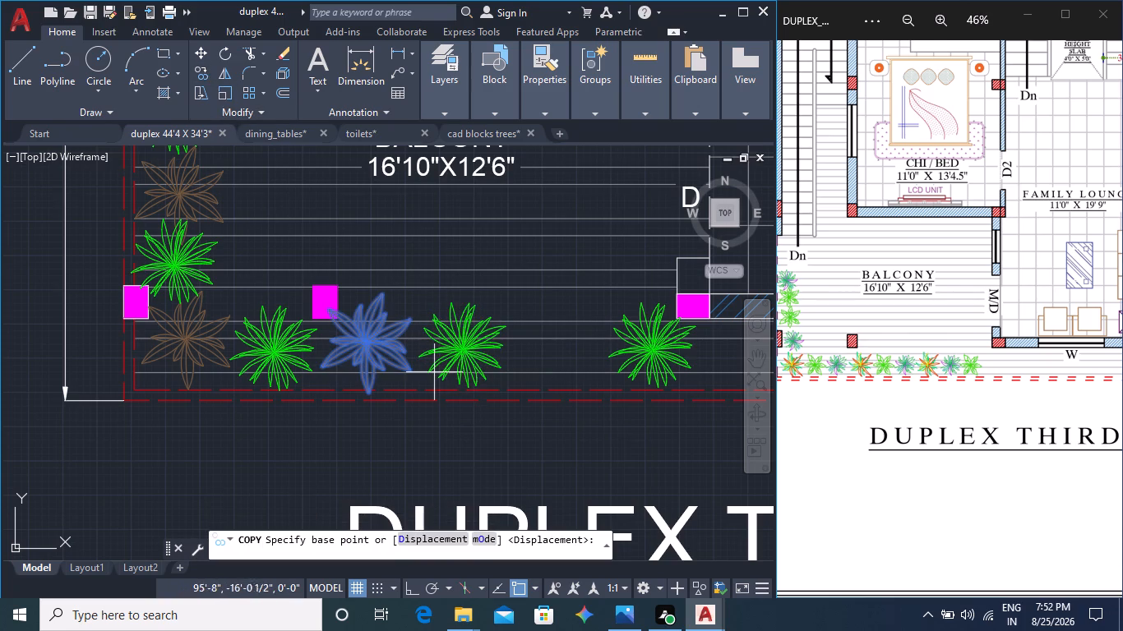
pyautogui.click(366, 341)
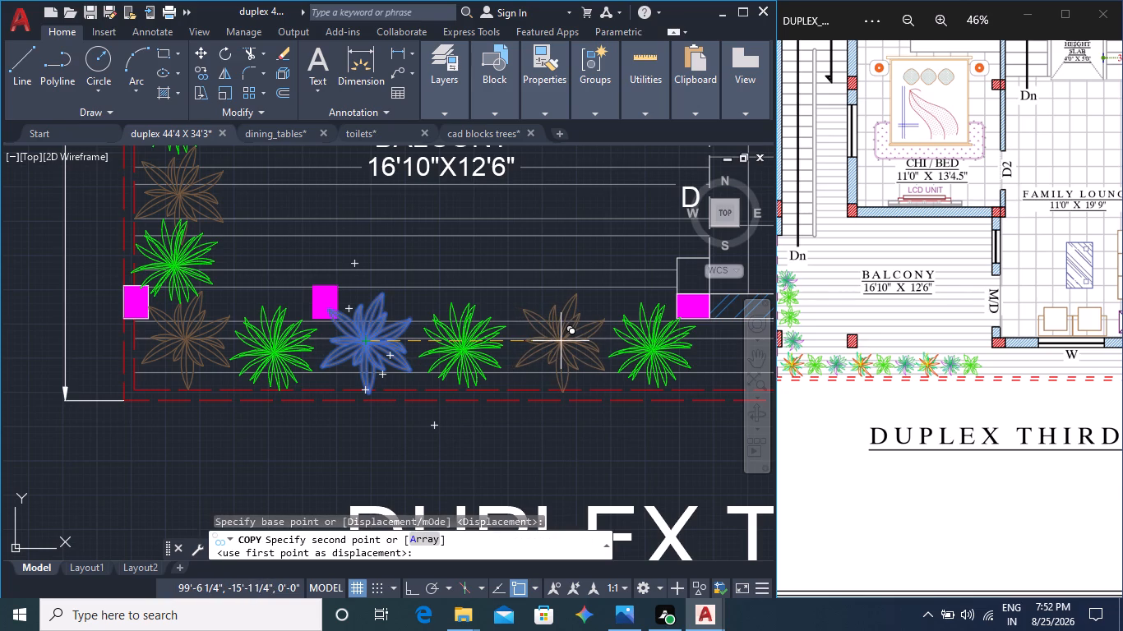
pyautogui.click(561, 341)
pyautogui.press('Escape')
# Compare the balcony planting with the reference drawing and review both duplex floor plans as a whole.
pyautogui.scroll(-1, 497, 423)
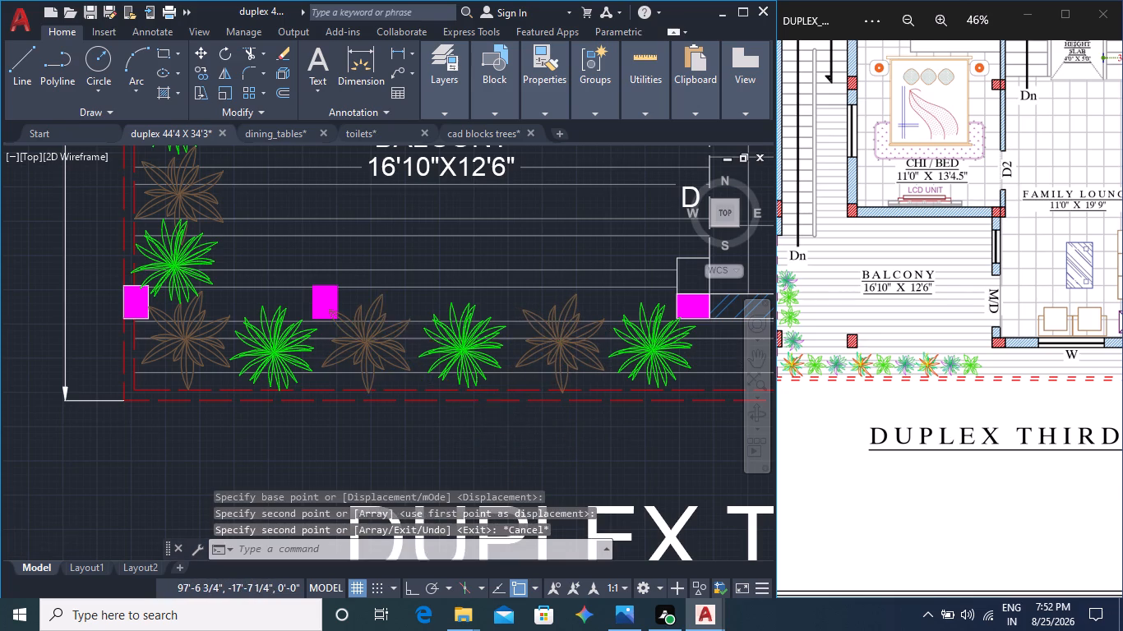
pyautogui.moveTo(405, 431); pyautogui.dragTo(400, 444, button='middle')
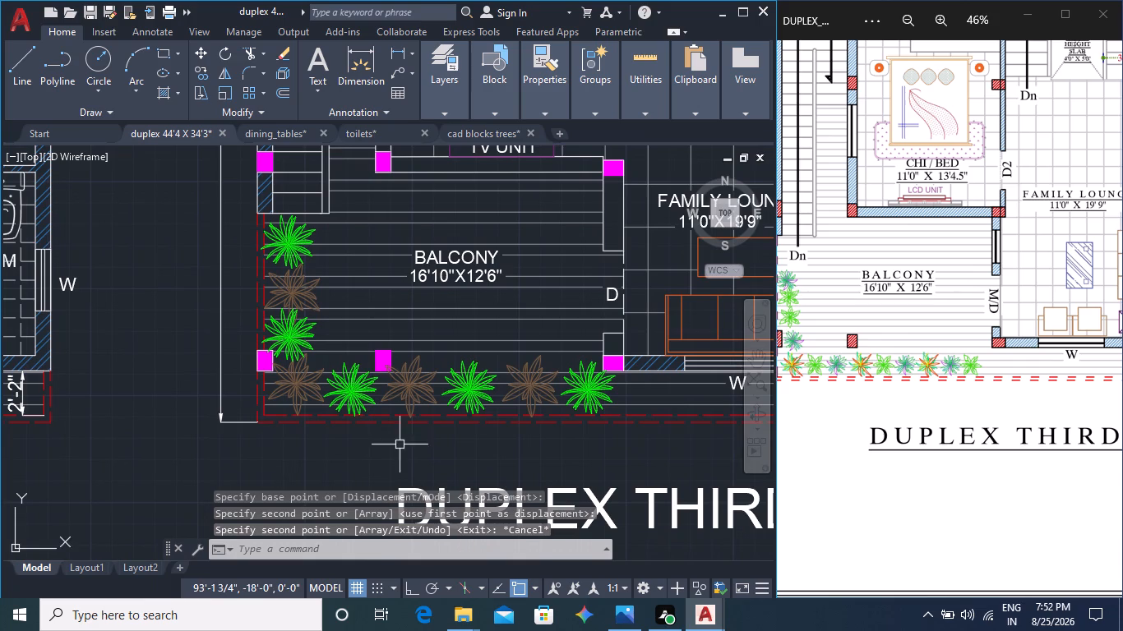
pyautogui.scroll(13, 870, 362)
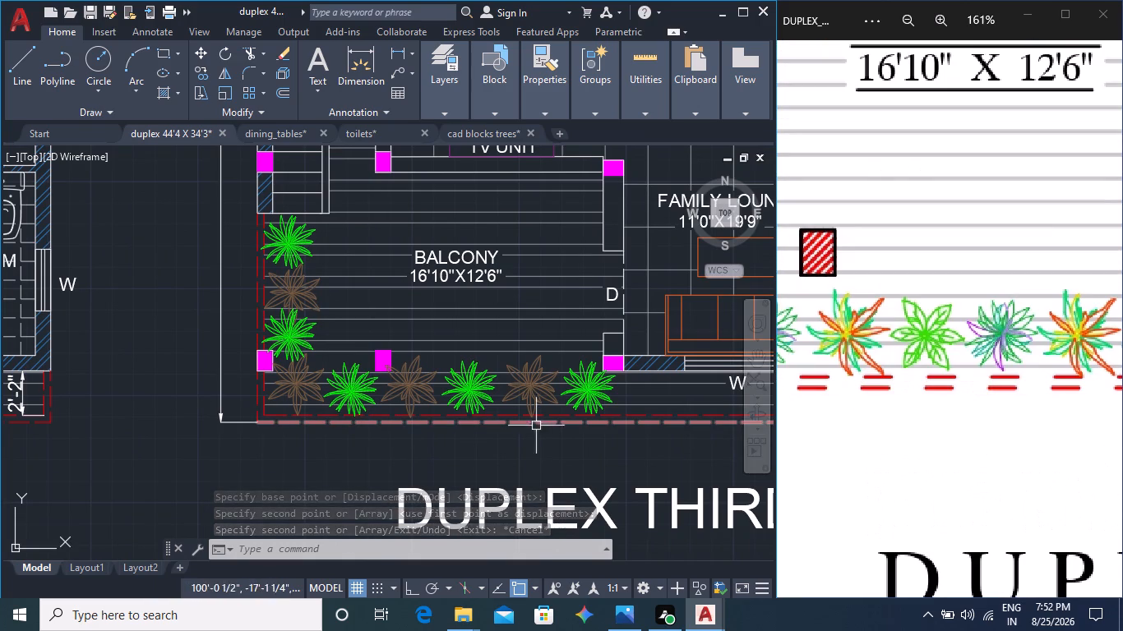
pyautogui.scroll(-4, 534, 417)
pyautogui.scroll(2, 515, 386)
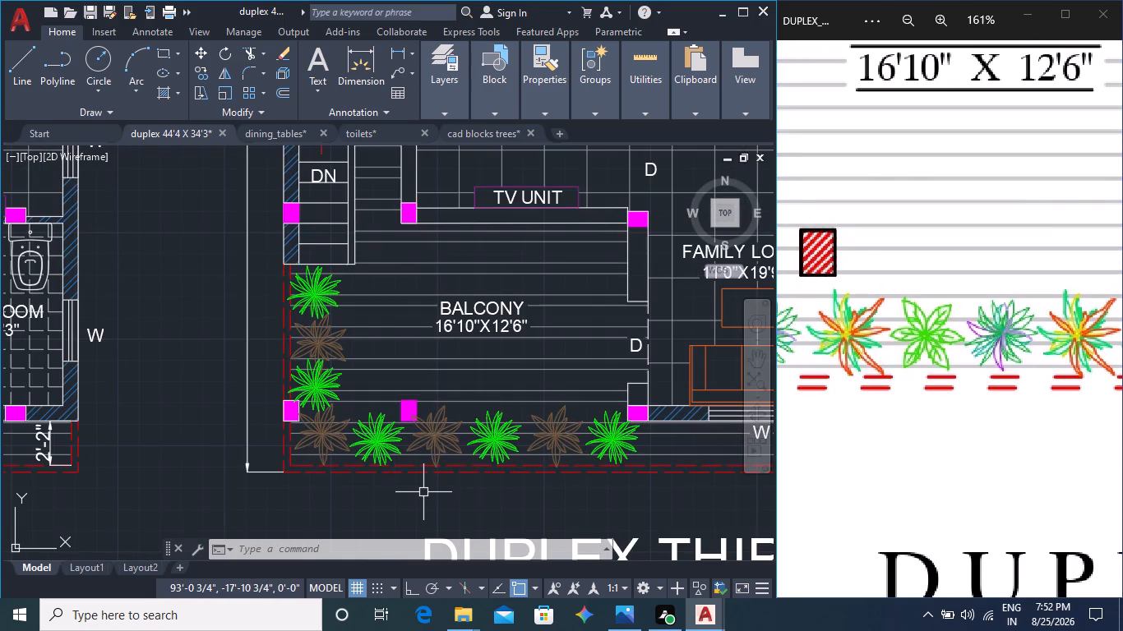
pyautogui.press('Escape')
pyautogui.press('Escape')
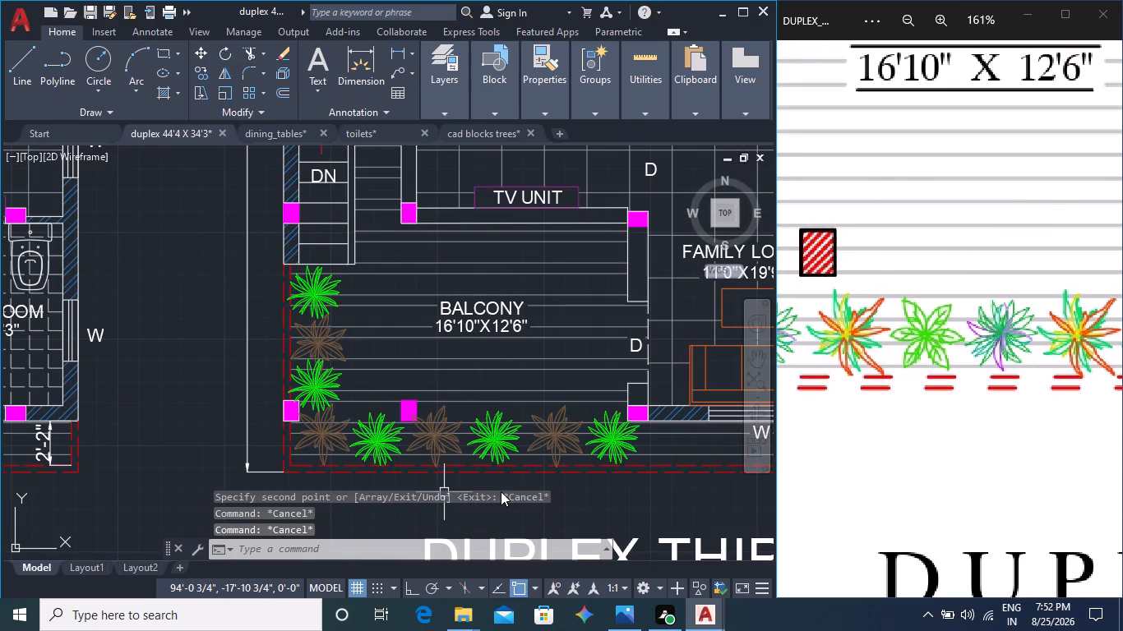
pyautogui.scroll(-2, 502, 491)
pyautogui.moveTo(642, 495); pyautogui.dragTo(542, 457, button='middle')
pyautogui.scroll(-2, 529, 460)
pyautogui.moveTo(593, 491); pyautogui.dragTo(598, 453, button='middle')
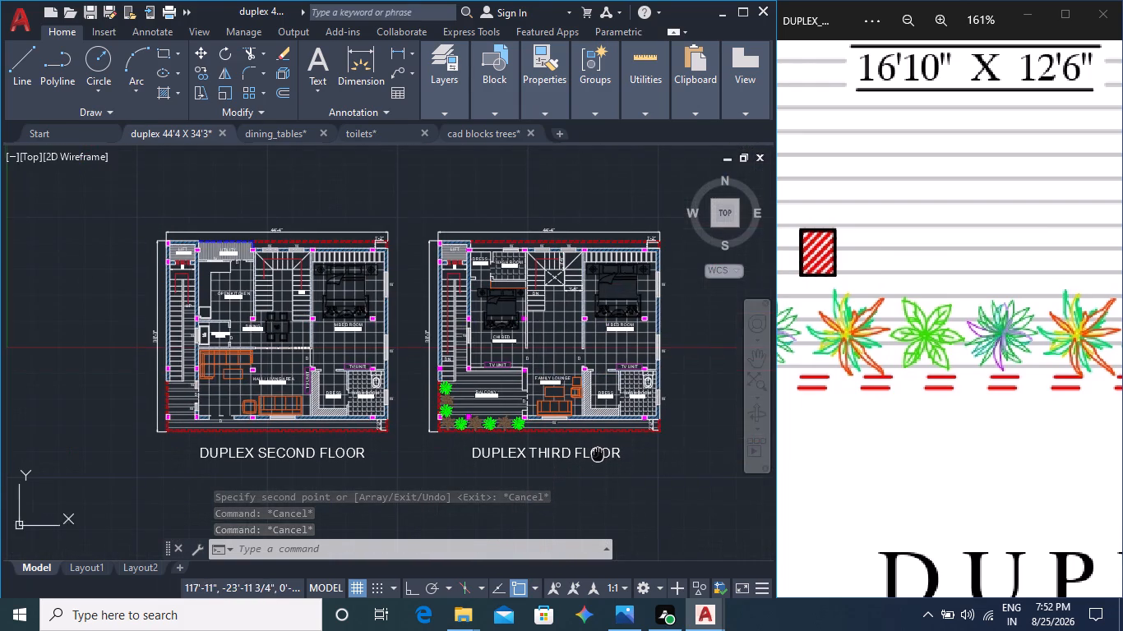
pyautogui.moveTo(598, 453); pyautogui.dragTo(598, 452, button='middle')
pyautogui.scroll(-2, 903, 385)
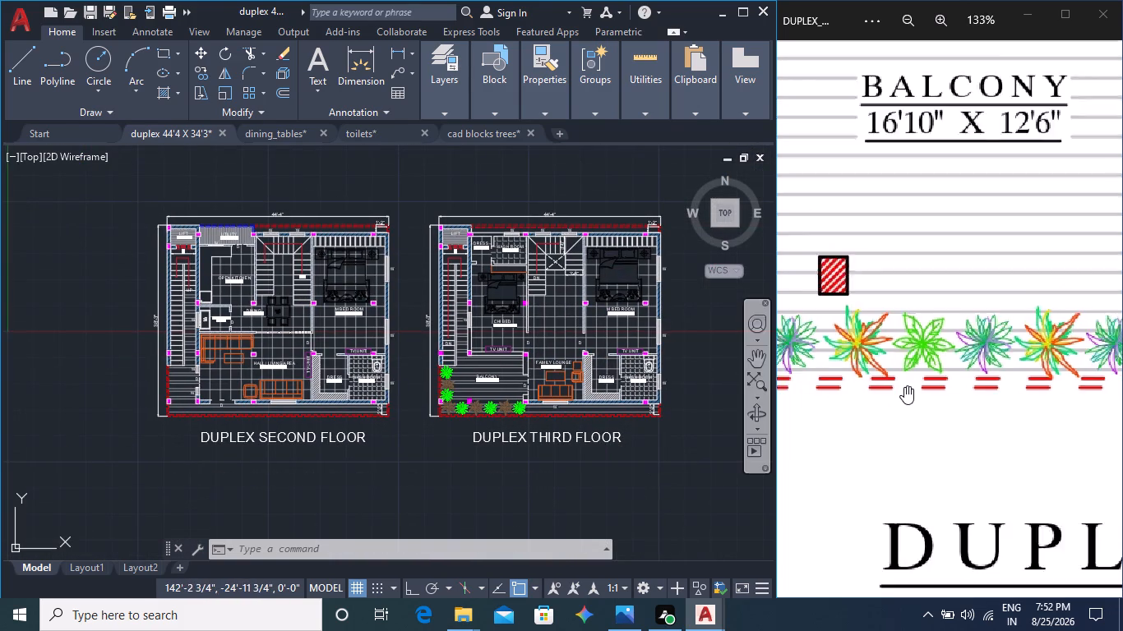
pyautogui.scroll(-10, 905, 388)
pyautogui.moveTo(622, 460); pyautogui.dragTo(623, 460, button='middle')
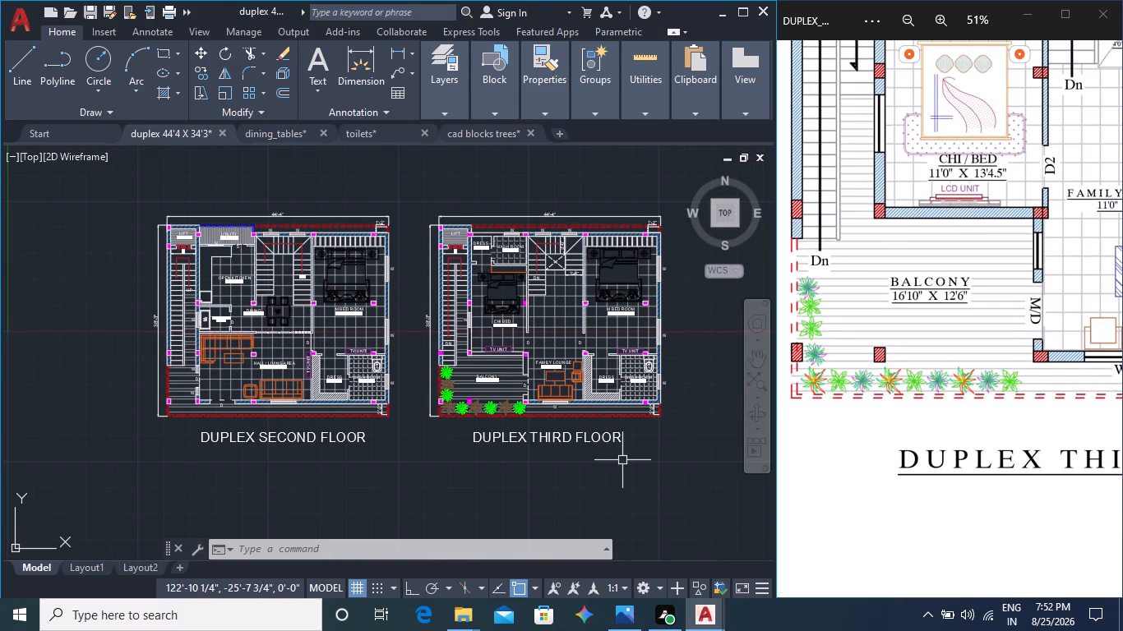
pyautogui.moveTo(623, 460); pyautogui.dragTo(618, 438, button='middle')
pyautogui.moveTo(620, 441); pyautogui.dragTo(572, 461, button='middle')
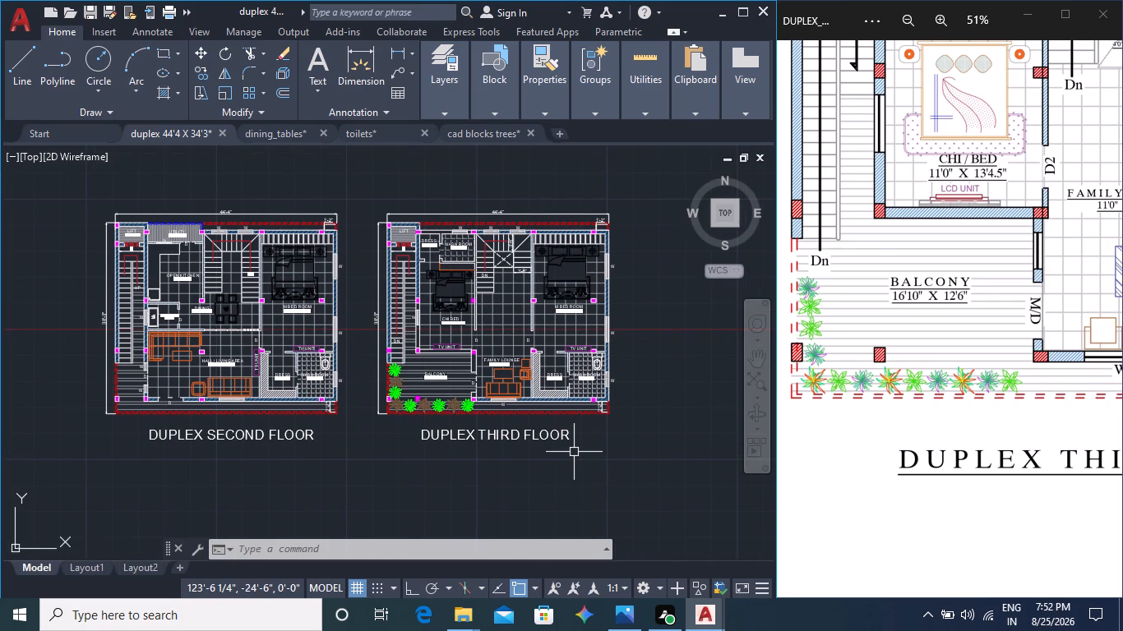
# Save the duplex drawing.
pyautogui.hotkey('ctrl', 's')
pyautogui.hotkey('ctrl', 's')
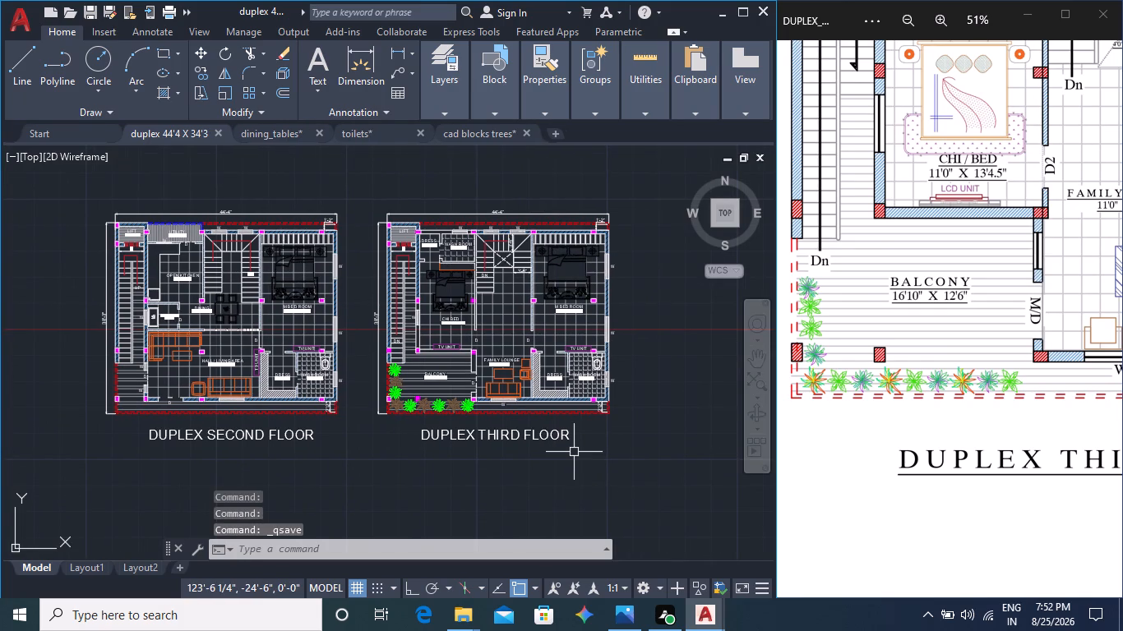
pyautogui.hotkey('ctrl', 's')
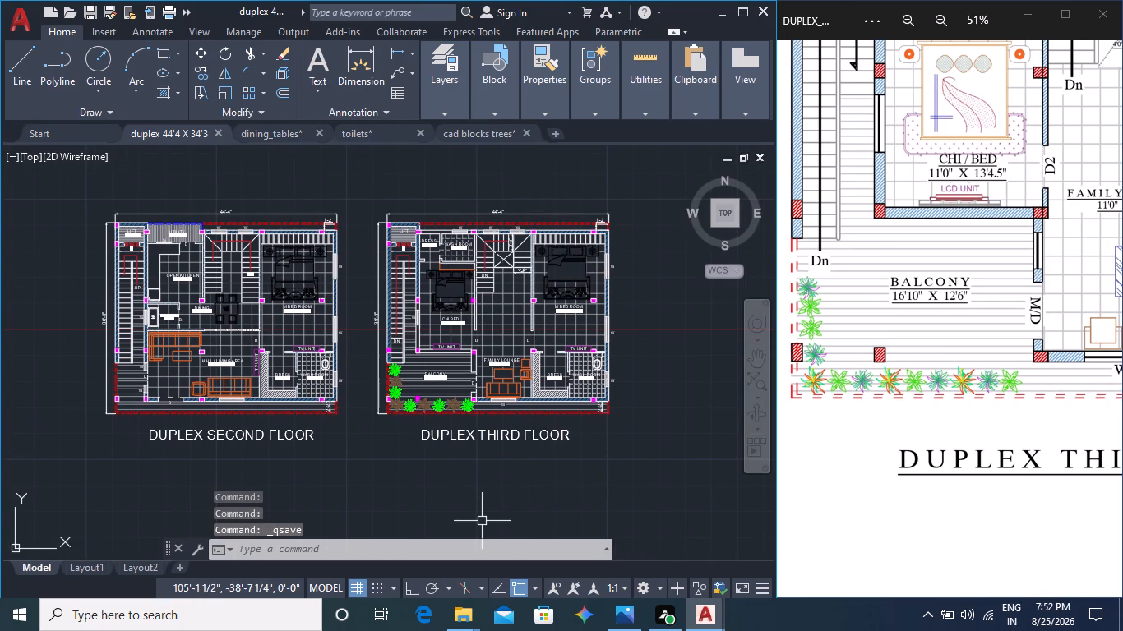
pyautogui.hotkey('ctrl', 's')
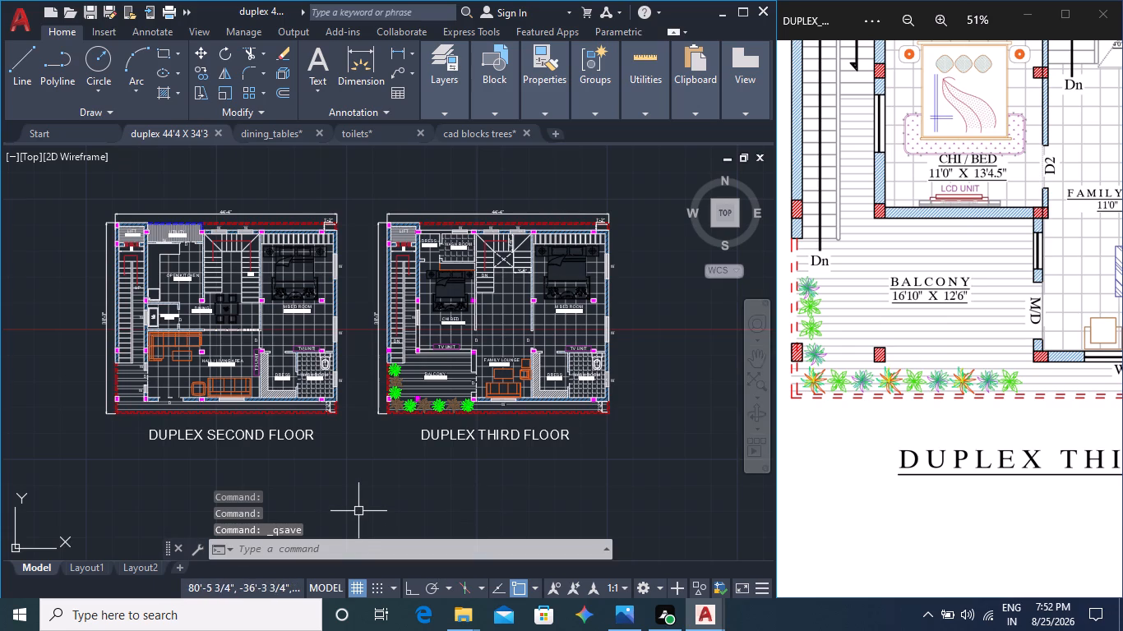
# Save the drawing with Save As as duplex 44'4 X 34'3 in the compleated files folder, replacing the existing AutoCAD 2018 file.
pyautogui.press('s')
pyautogui.write('AV')
pyautogui.press('e')
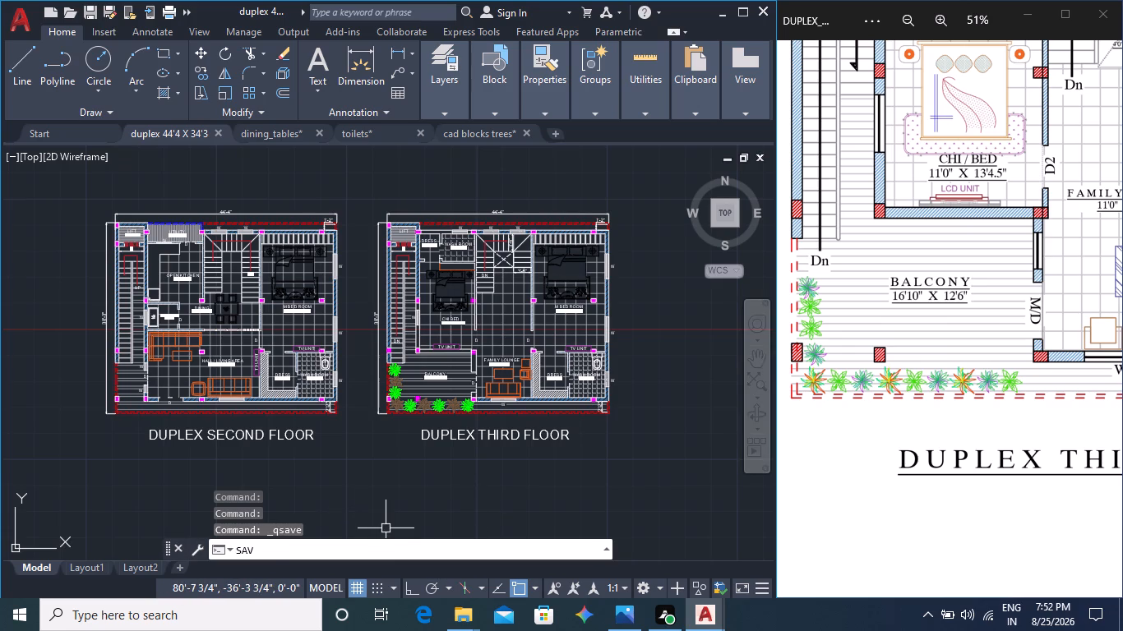
pyautogui.click(287, 410)
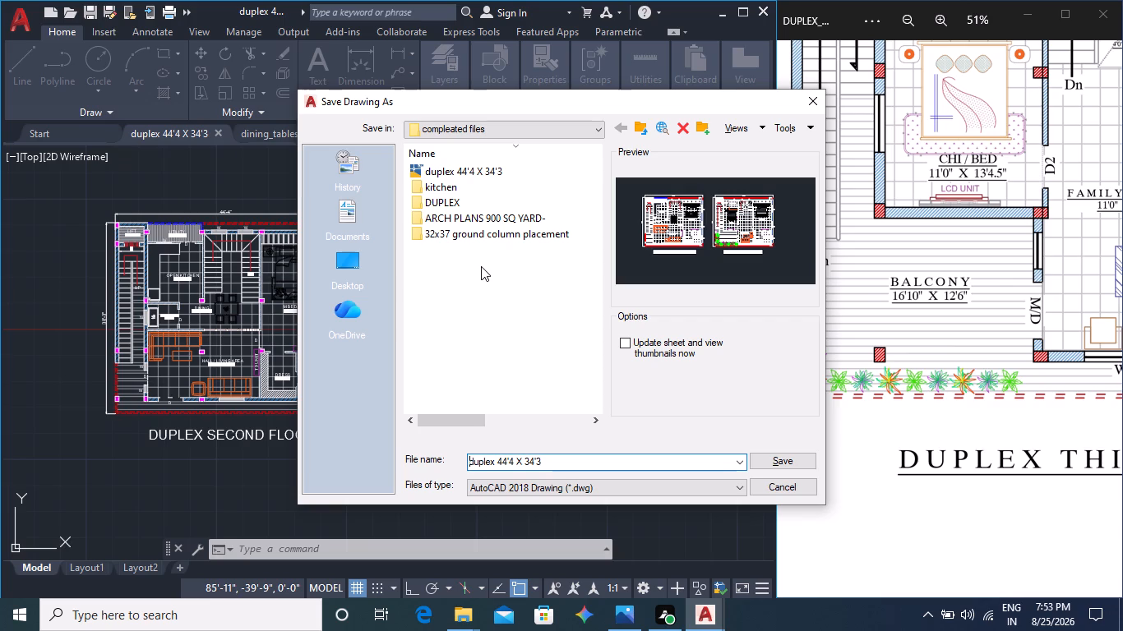
pyautogui.click(768, 458)
pyautogui.click(543, 348)
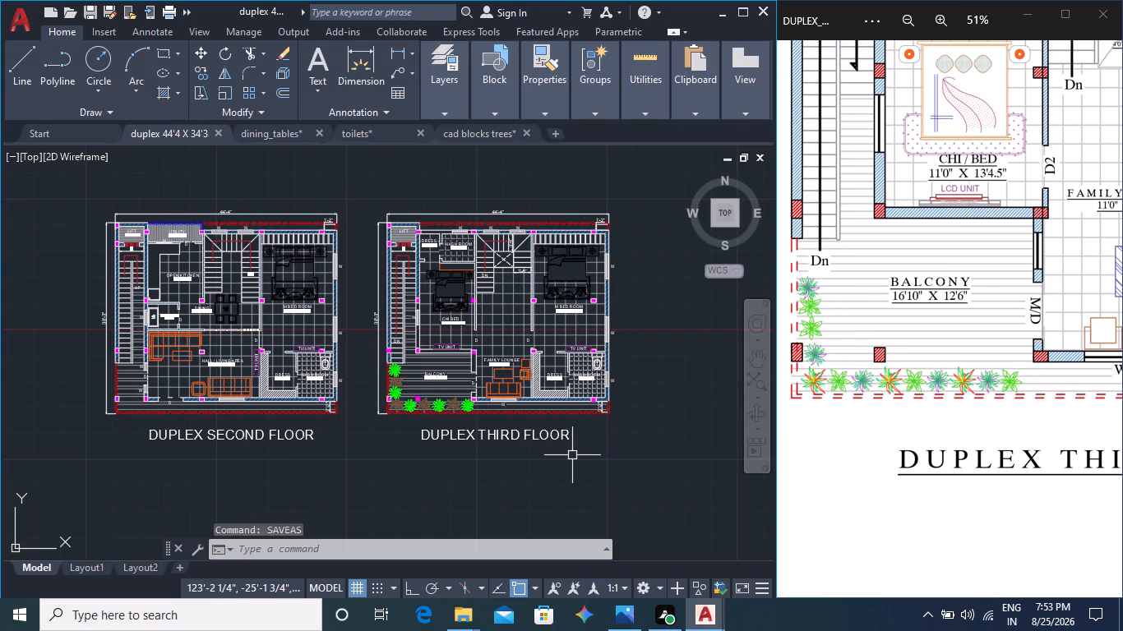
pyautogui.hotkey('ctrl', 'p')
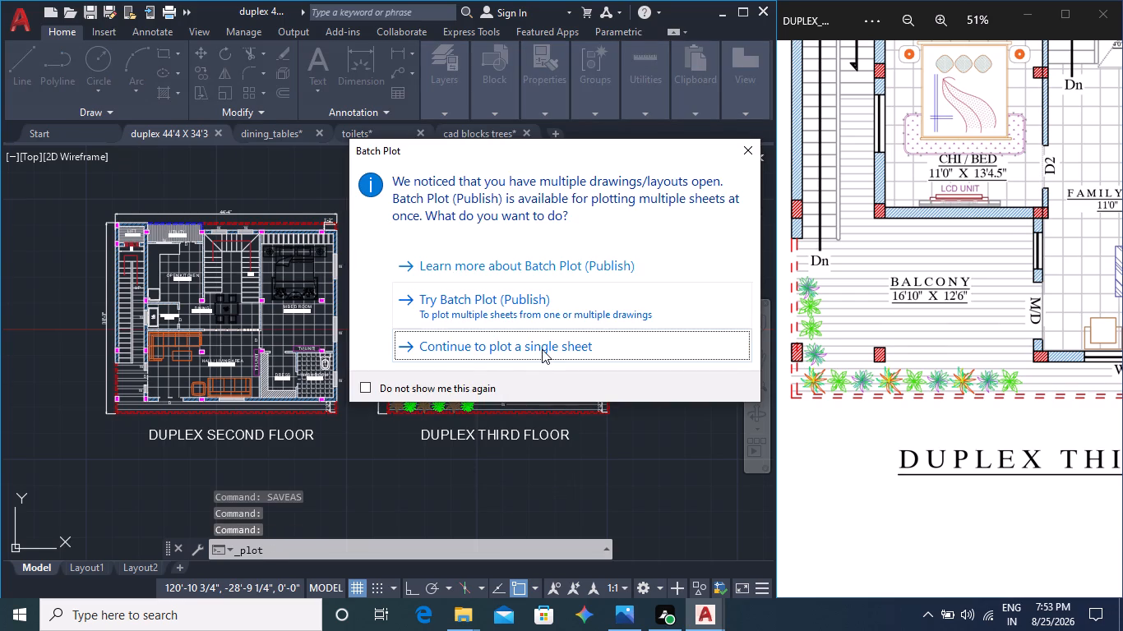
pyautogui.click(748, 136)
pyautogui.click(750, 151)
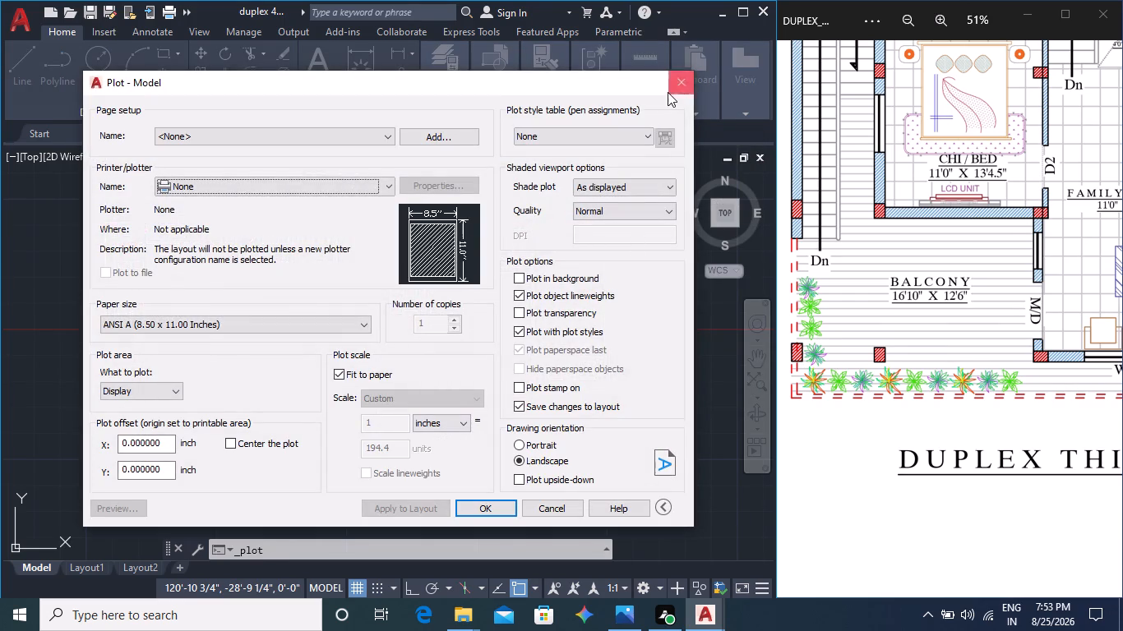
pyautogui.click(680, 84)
# Examine the third-floor balcony, bedrooms, lounge and wash rooms up close, and the second-floor rooms, for completeness.
pyautogui.scroll(5, 401, 444)
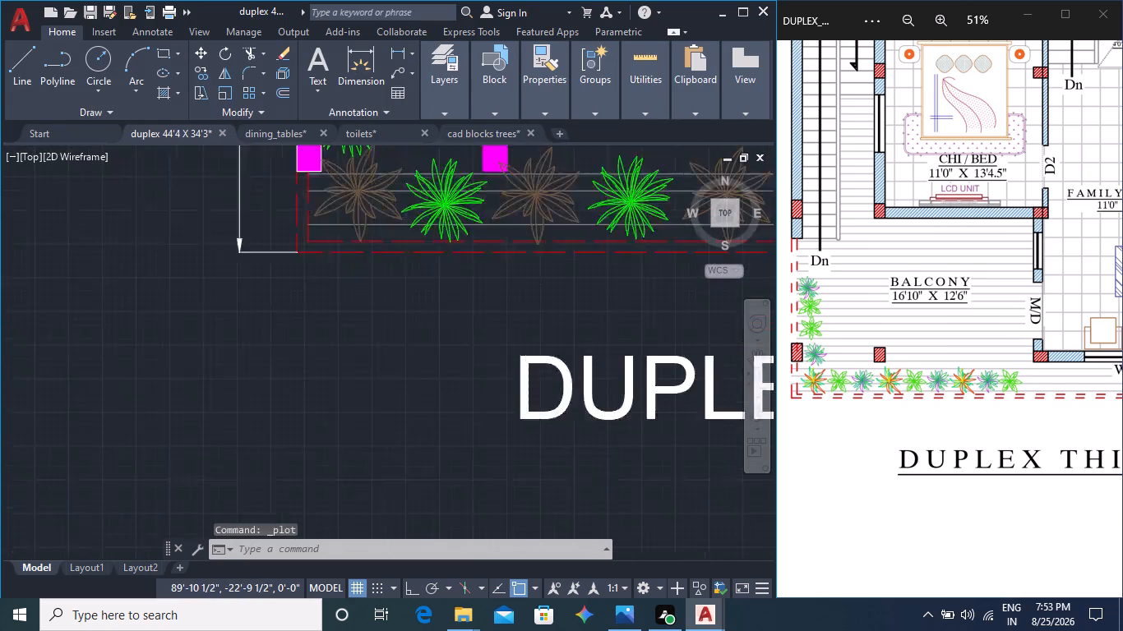
pyautogui.scroll(-2, 440, 398)
pyautogui.moveTo(469, 365); pyautogui.dragTo(388, 565, button='middle')
pyautogui.scroll(-1, 427, 440)
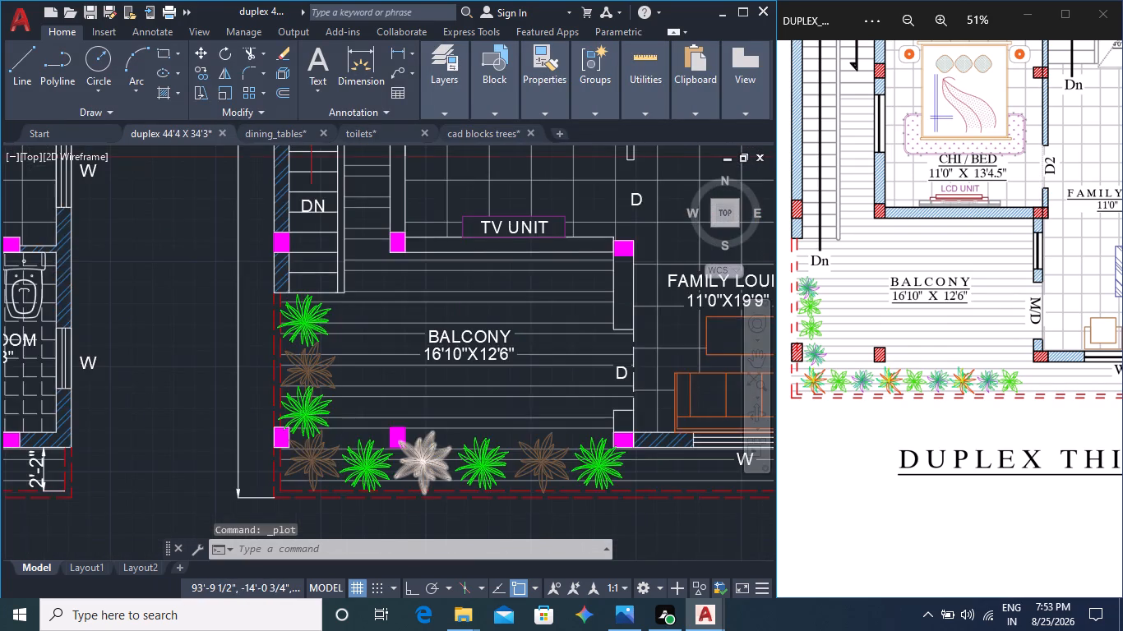
pyautogui.moveTo(470, 383); pyautogui.dragTo(393, 523, button='middle')
pyautogui.moveTo(455, 404); pyautogui.dragTo(443, 578, button='middle')
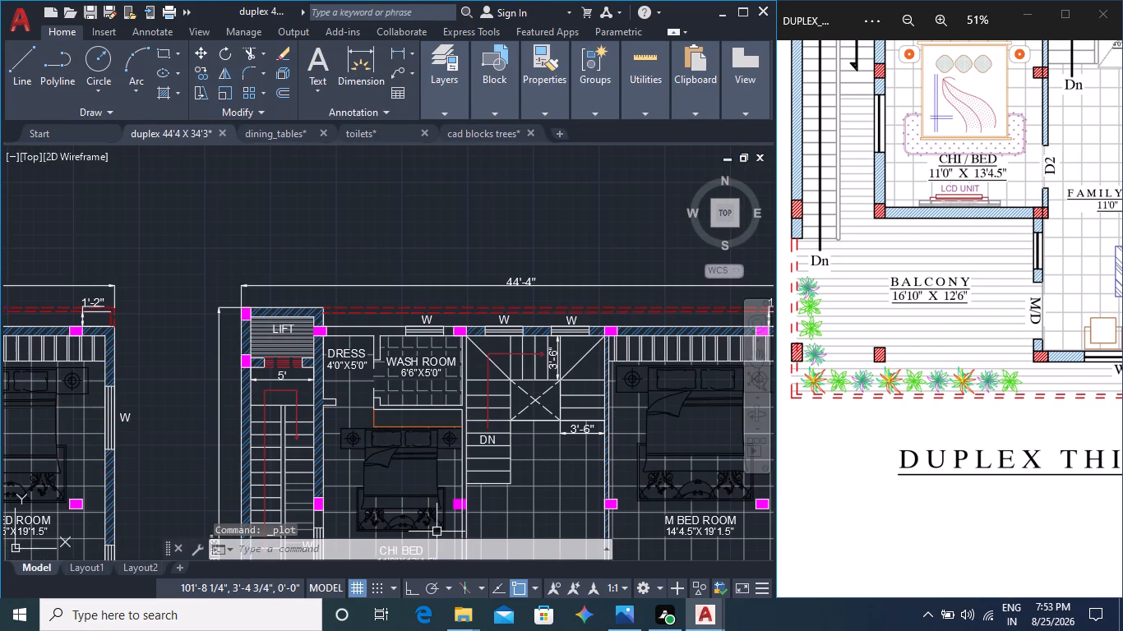
pyautogui.moveTo(550, 502); pyautogui.dragTo(393, 427, button='middle')
pyautogui.scroll(-1, 393, 423)
pyautogui.moveTo(446, 458); pyautogui.dragTo(495, 380, button='middle')
pyautogui.moveTo(501, 468); pyautogui.dragTo(507, 412, button='middle')
pyautogui.scroll(3, 545, 438)
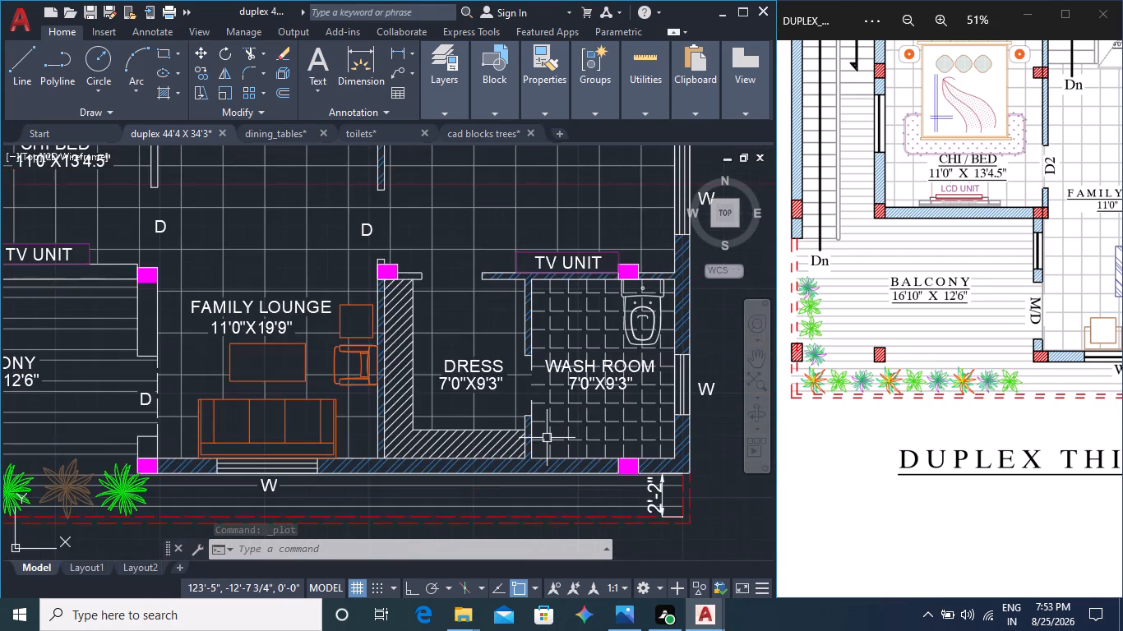
pyautogui.scroll(-1, 547, 438)
pyautogui.moveTo(444, 420); pyautogui.dragTo(699, 440, button='middle')
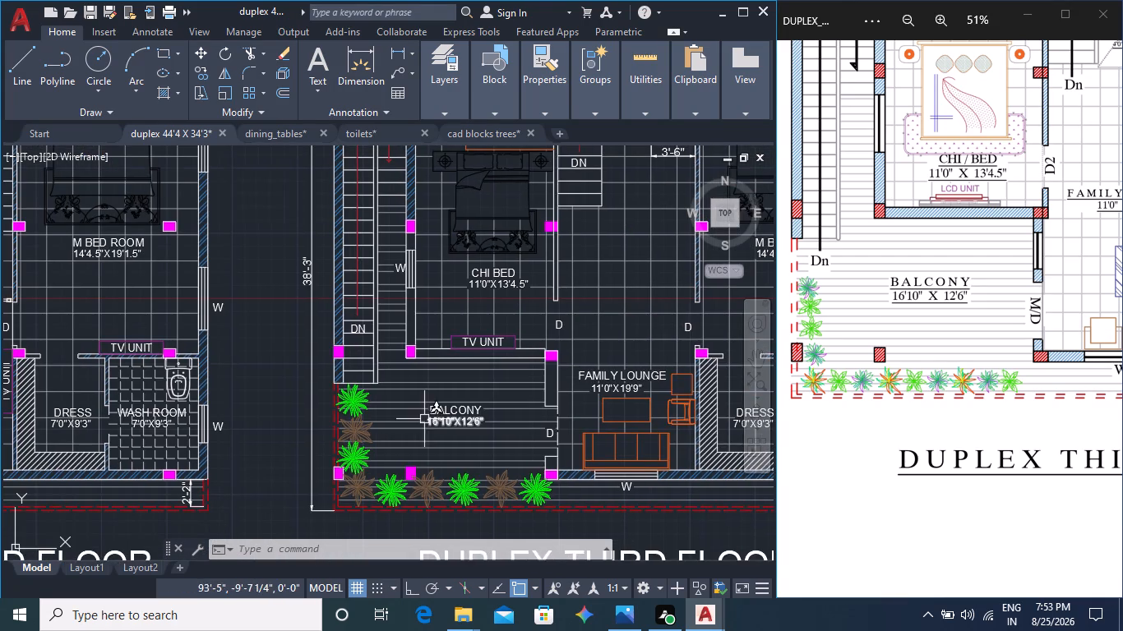
pyautogui.moveTo(328, 412); pyautogui.dragTo(663, 414, button='middle')
pyautogui.moveTo(494, 414); pyautogui.dragTo(713, 435, button='middle')
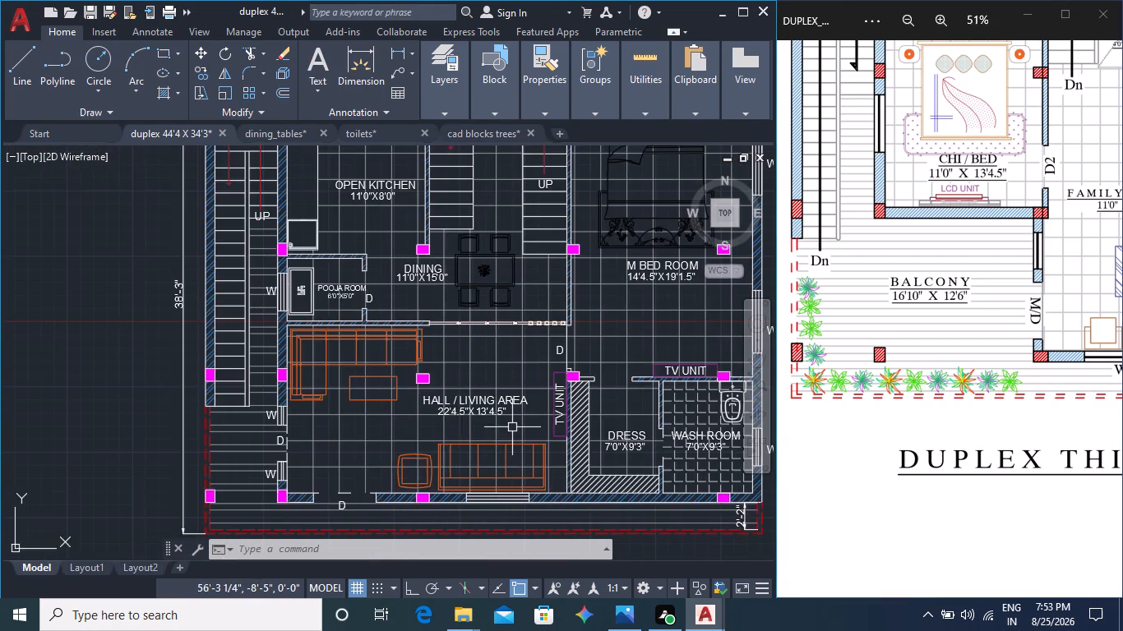
pyautogui.moveTo(512, 421); pyautogui.dragTo(502, 514, button='middle')
pyautogui.scroll(-1, 506, 379)
pyautogui.moveTo(506, 379); pyautogui.dragTo(474, 509, button='middle')
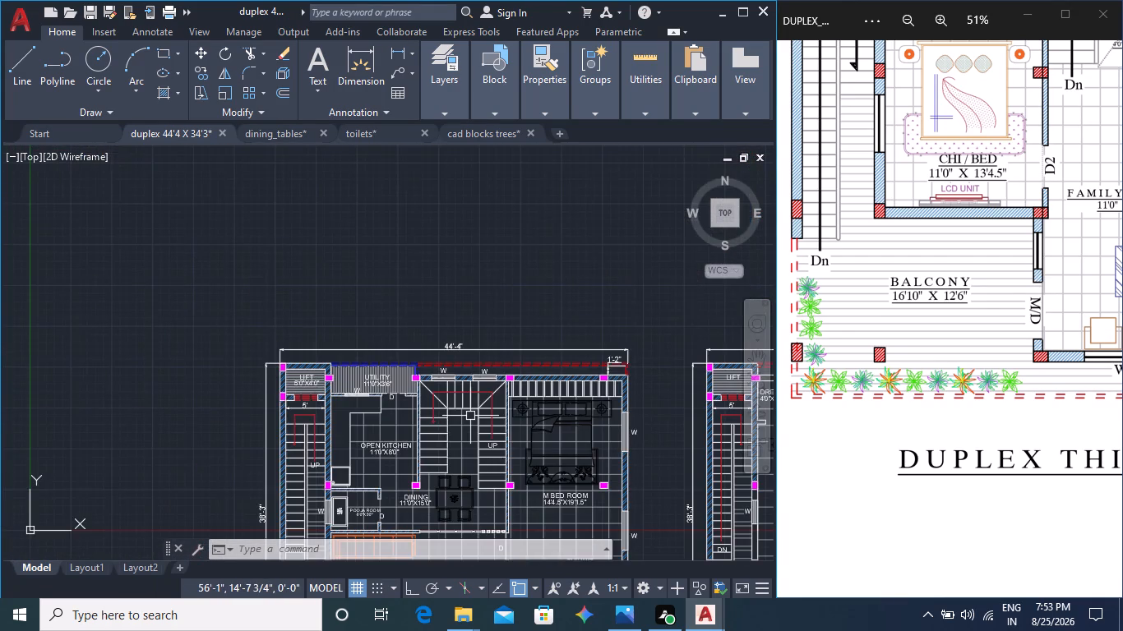
pyautogui.scroll(2, 402, 398)
pyautogui.scroll(-2, 402, 398)
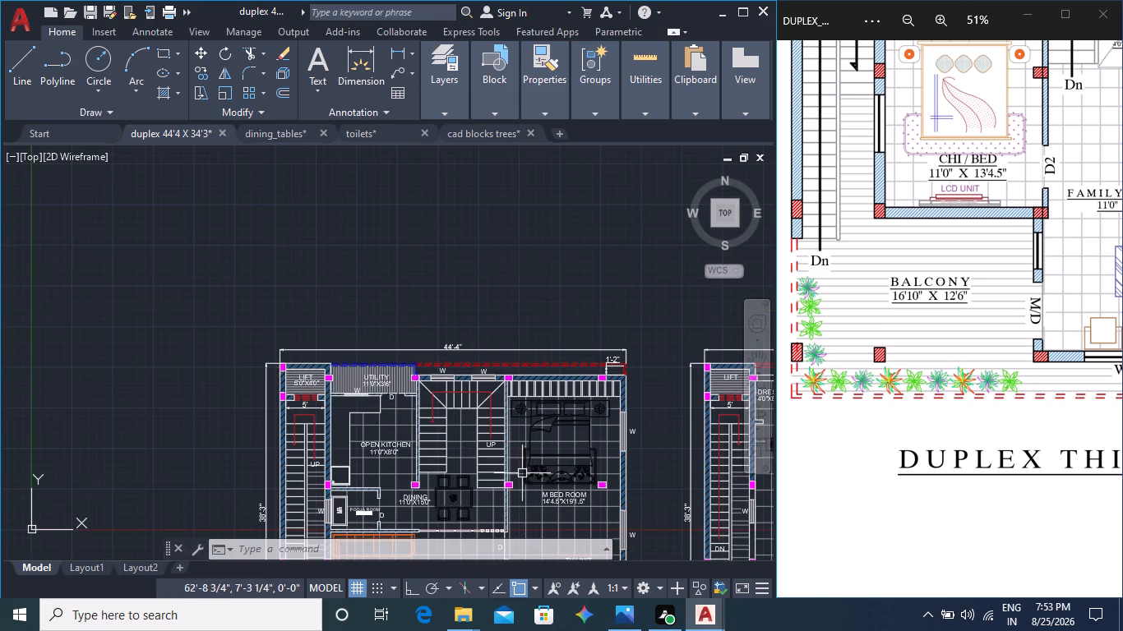
pyautogui.moveTo(514, 463); pyautogui.dragTo(386, 388, button='middle')
pyautogui.moveTo(548, 448); pyautogui.dragTo(359, 356, button='middle')
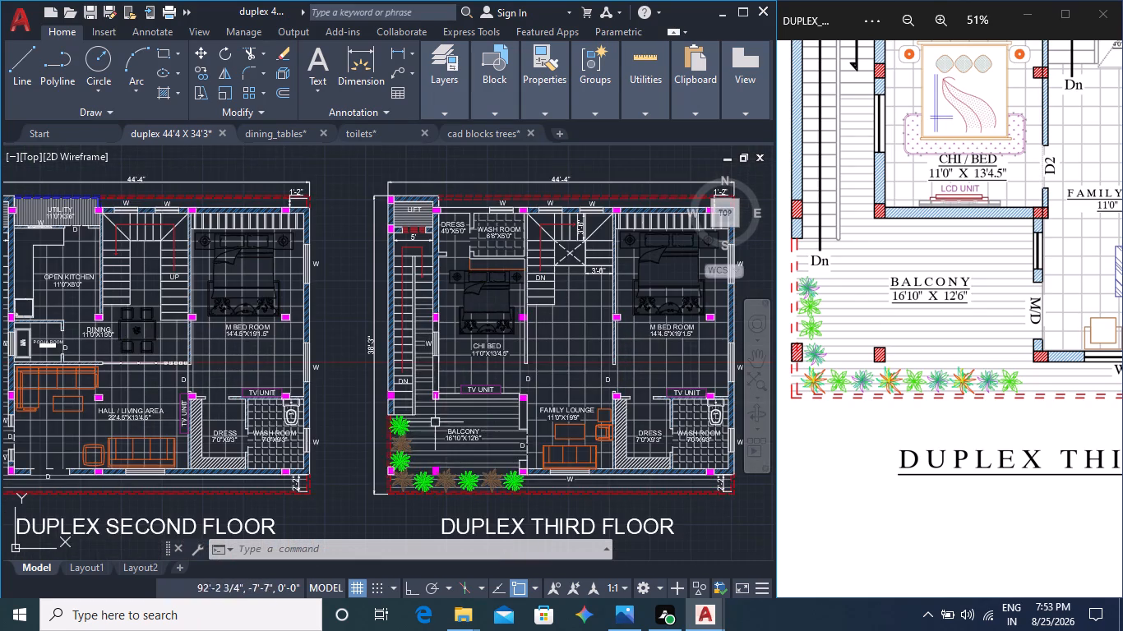
pyautogui.moveTo(440, 435); pyautogui.dragTo(389, 352, button='middle')
# Compare the whole duplex third-floor reference drawing with the finished plans shown side by side in the model.
pyautogui.middleClick(862, 469)
pyautogui.scroll(-2, 862, 469)
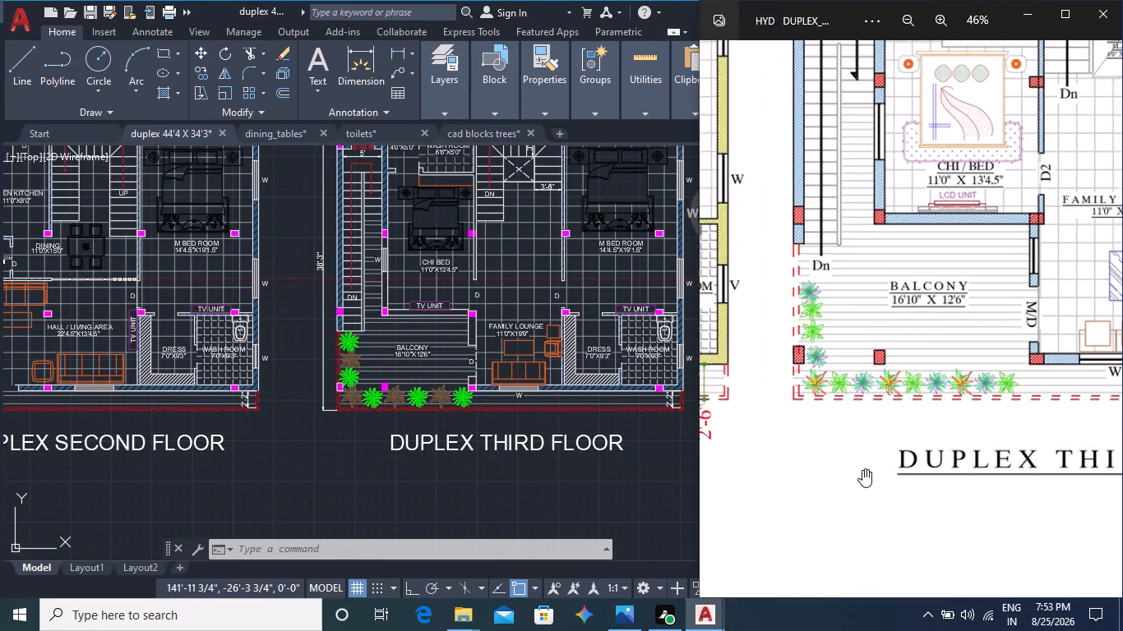
pyautogui.scroll(-4, 862, 469)
pyautogui.moveTo(981, 377); pyautogui.dragTo(887, 385, button='middle')
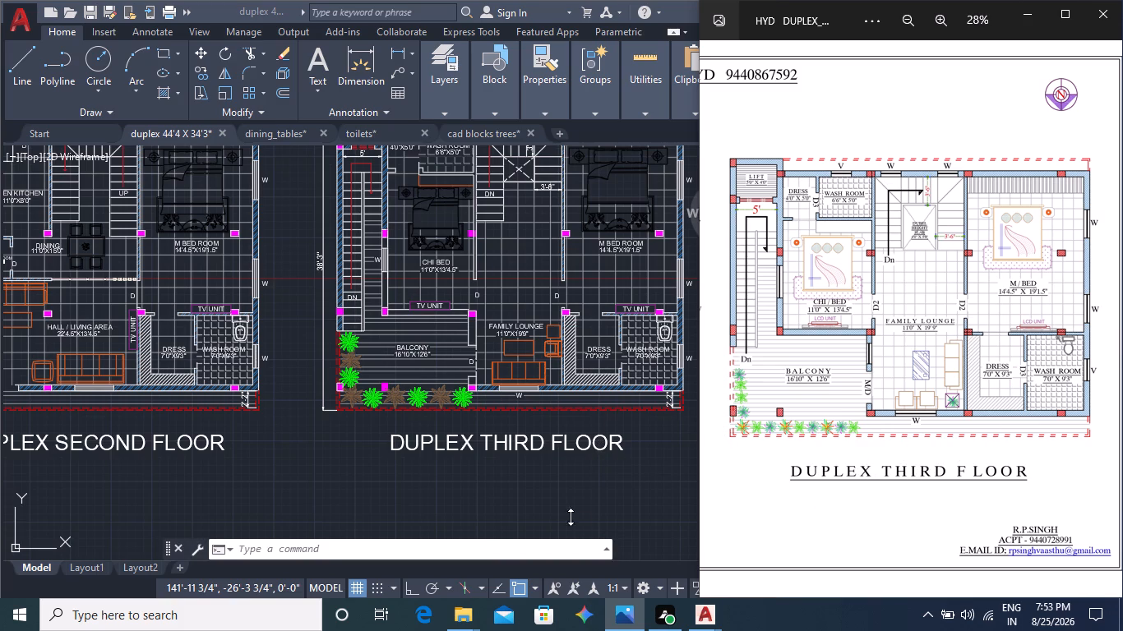
pyautogui.middleClick(594, 512)
pyautogui.scroll(-1, 612, 501)
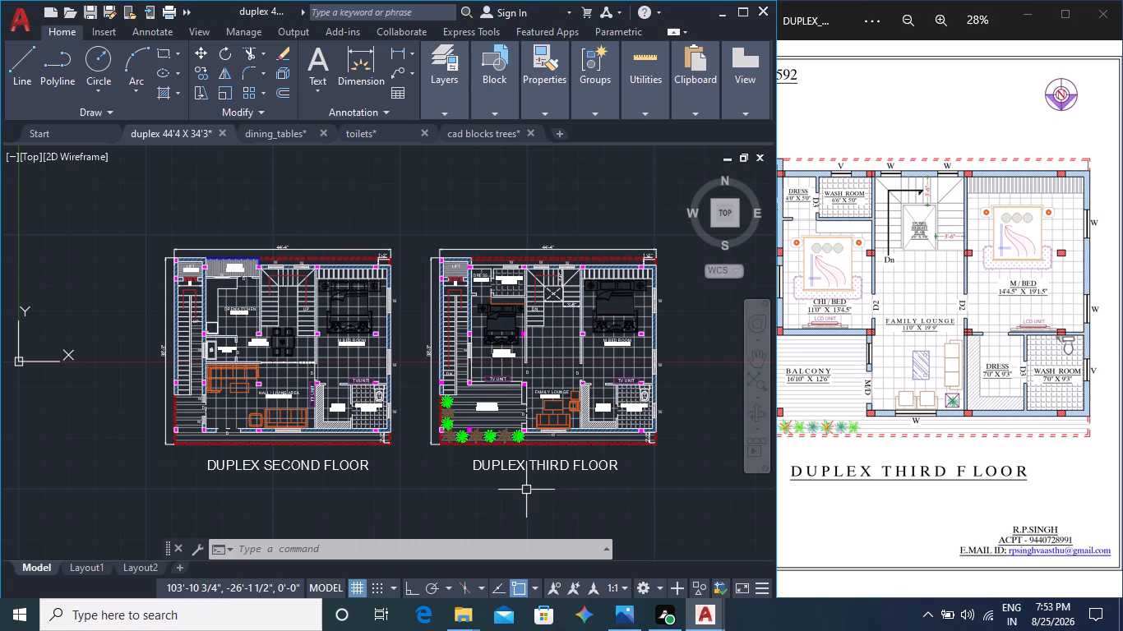
# Start a plot of the duplex drawing using Batch Plot (Publish) and look over the sheet list.
pyautogui.hotkey('ctrl', 'p')
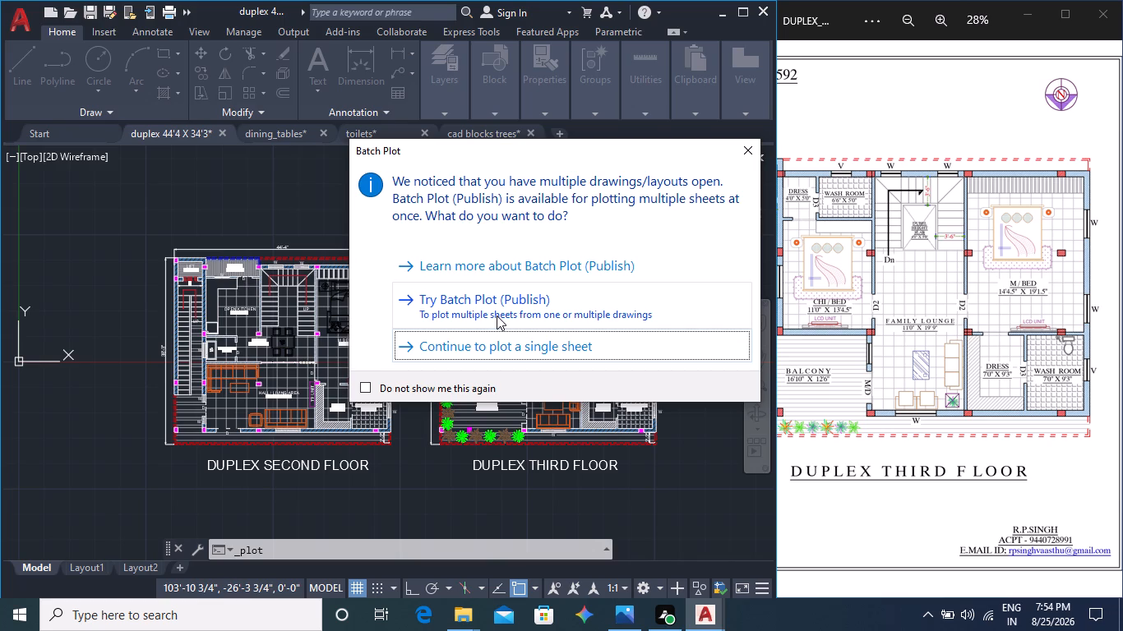
pyautogui.click(497, 315)
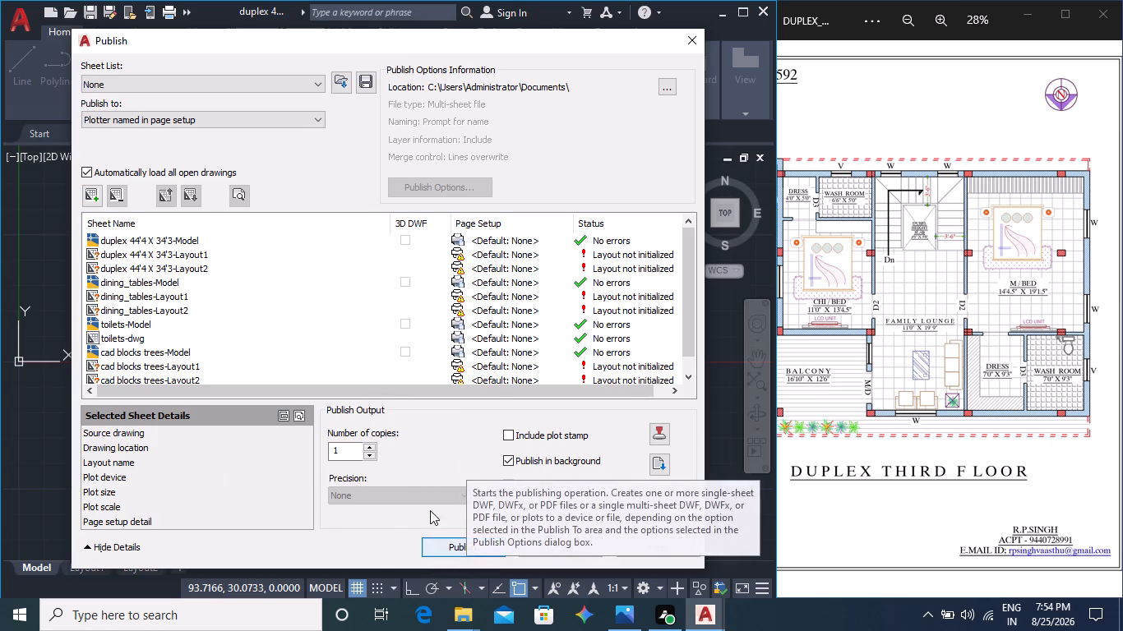
pyautogui.scroll(-2, 435, 459)
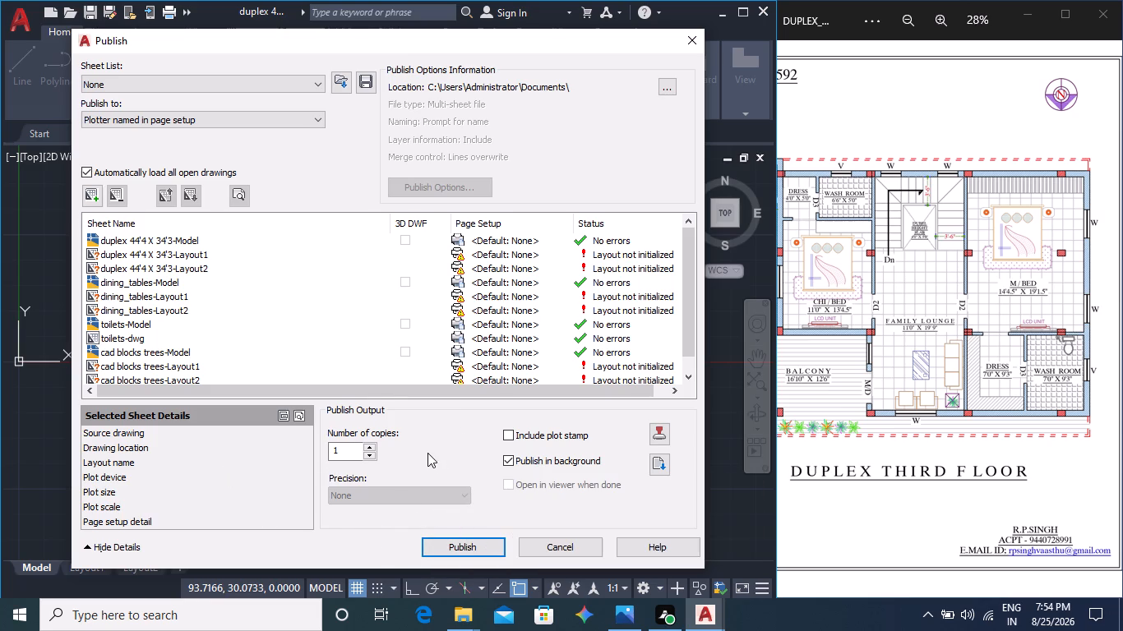
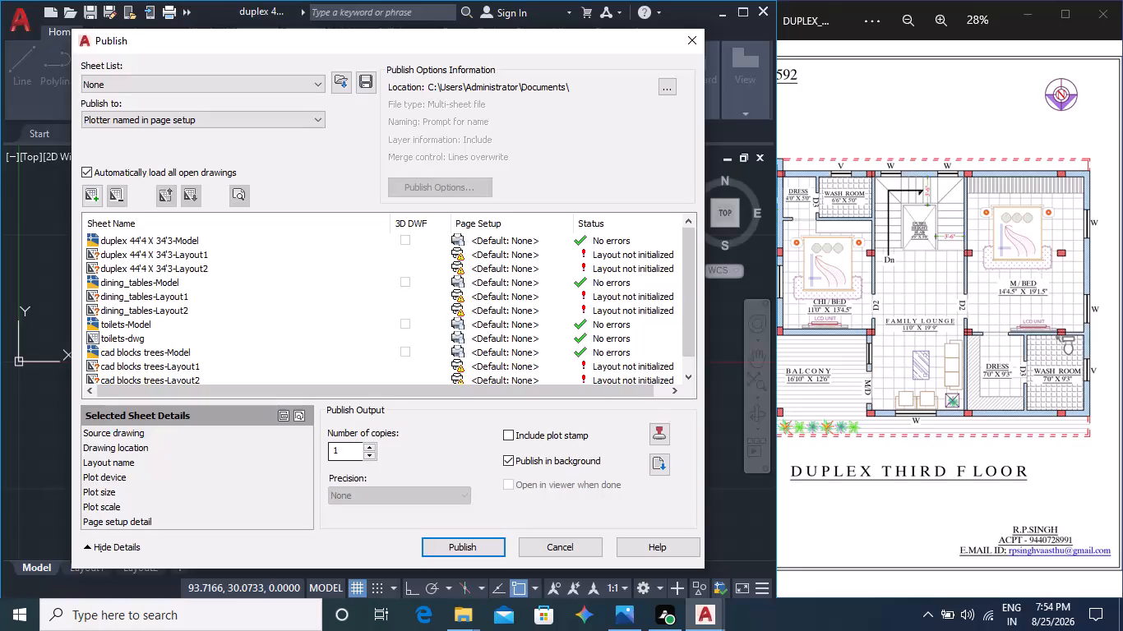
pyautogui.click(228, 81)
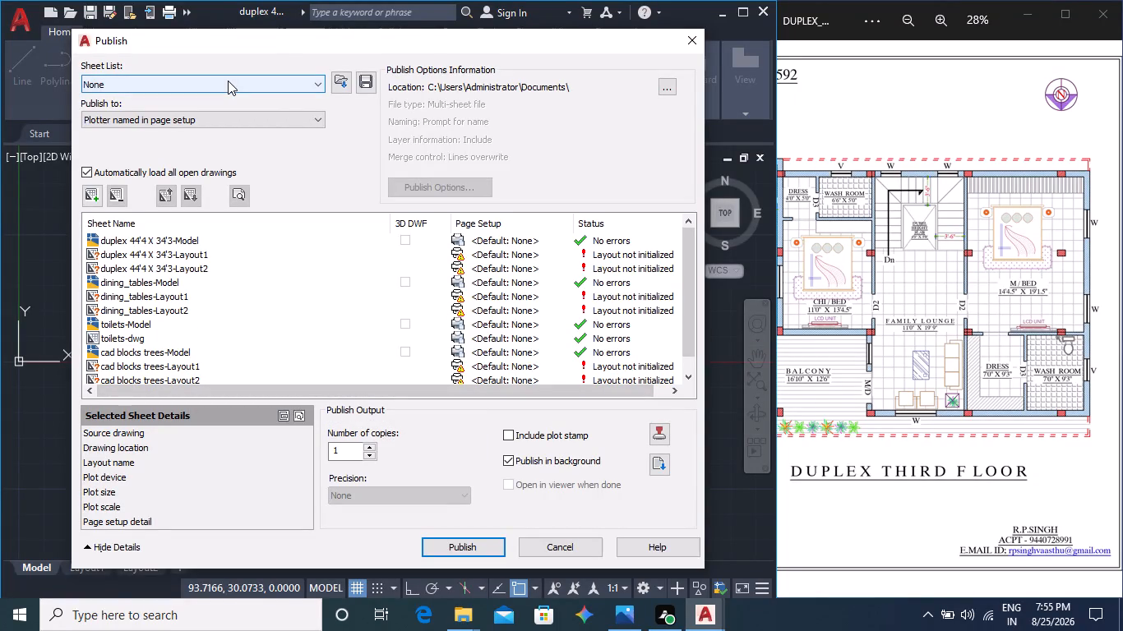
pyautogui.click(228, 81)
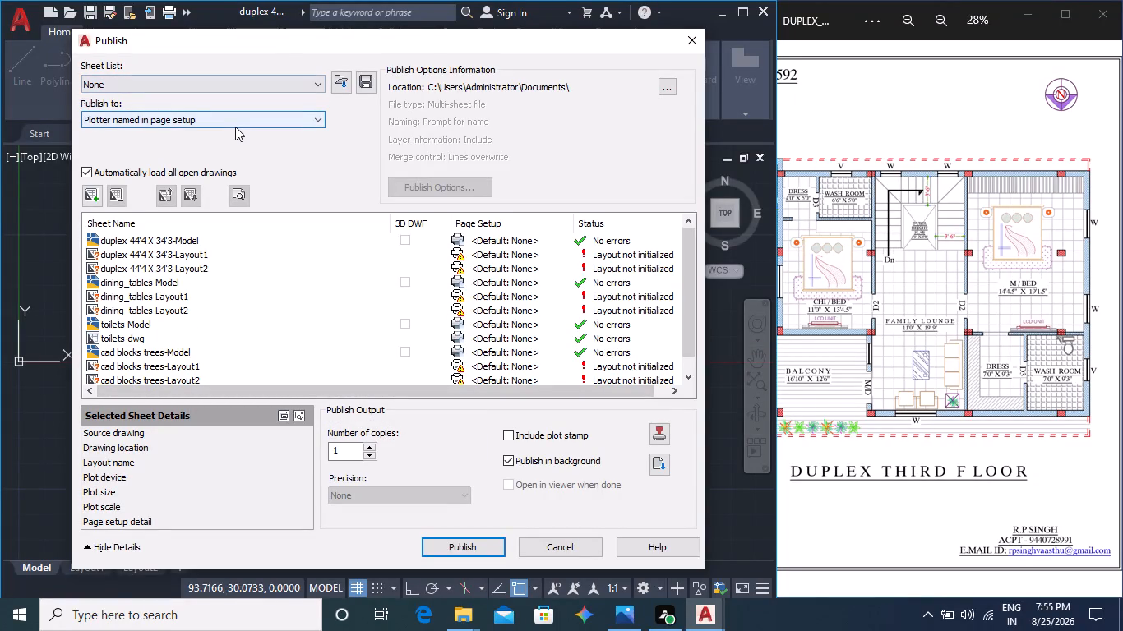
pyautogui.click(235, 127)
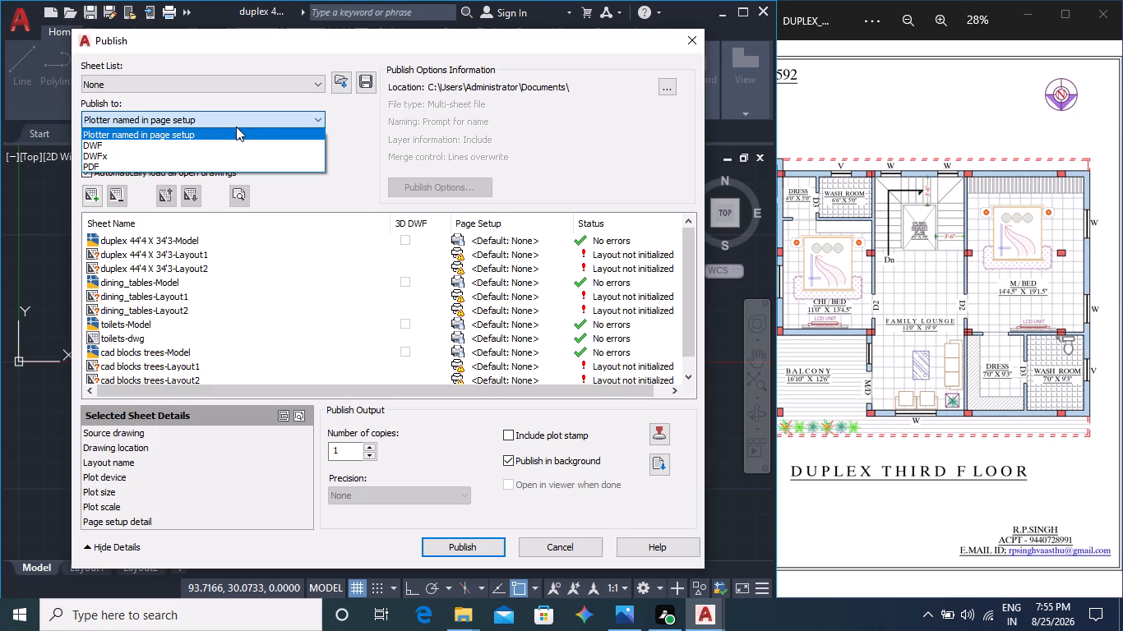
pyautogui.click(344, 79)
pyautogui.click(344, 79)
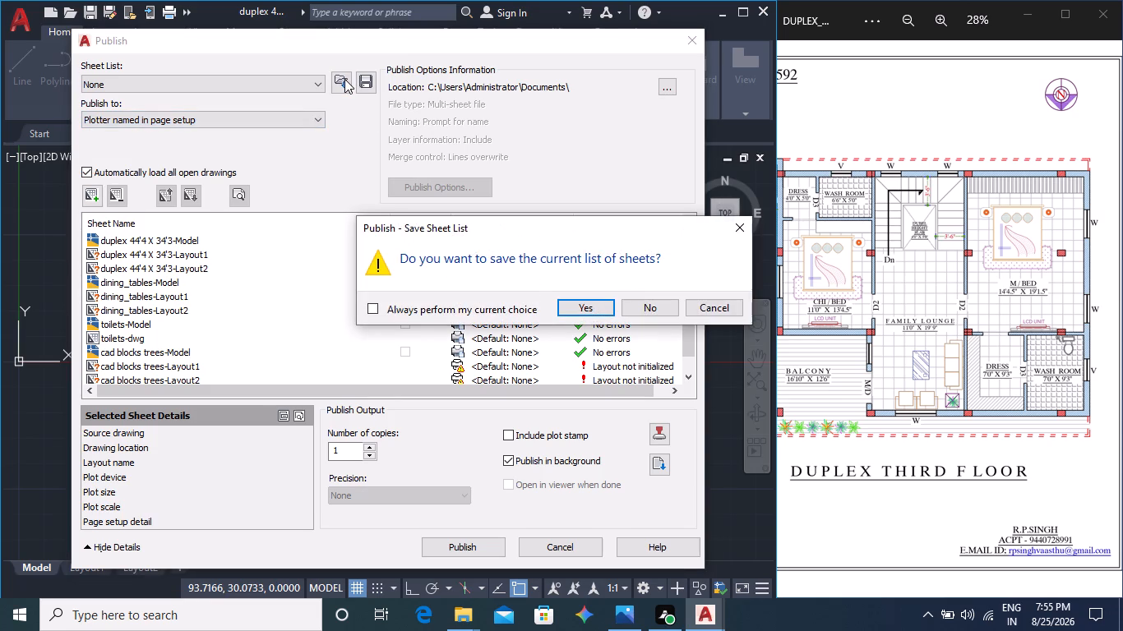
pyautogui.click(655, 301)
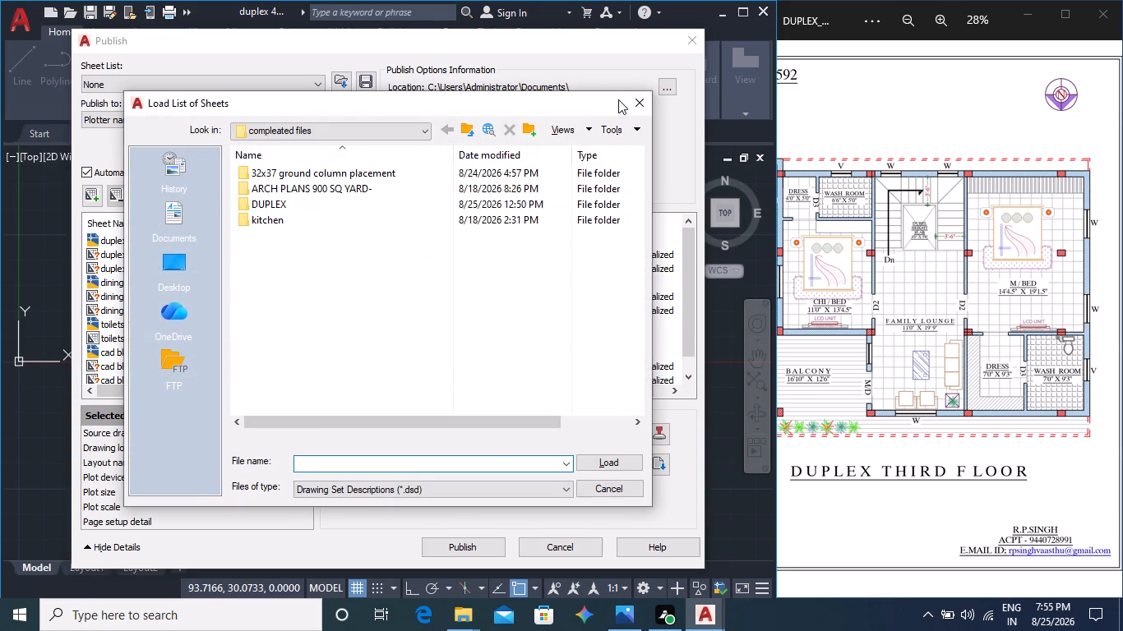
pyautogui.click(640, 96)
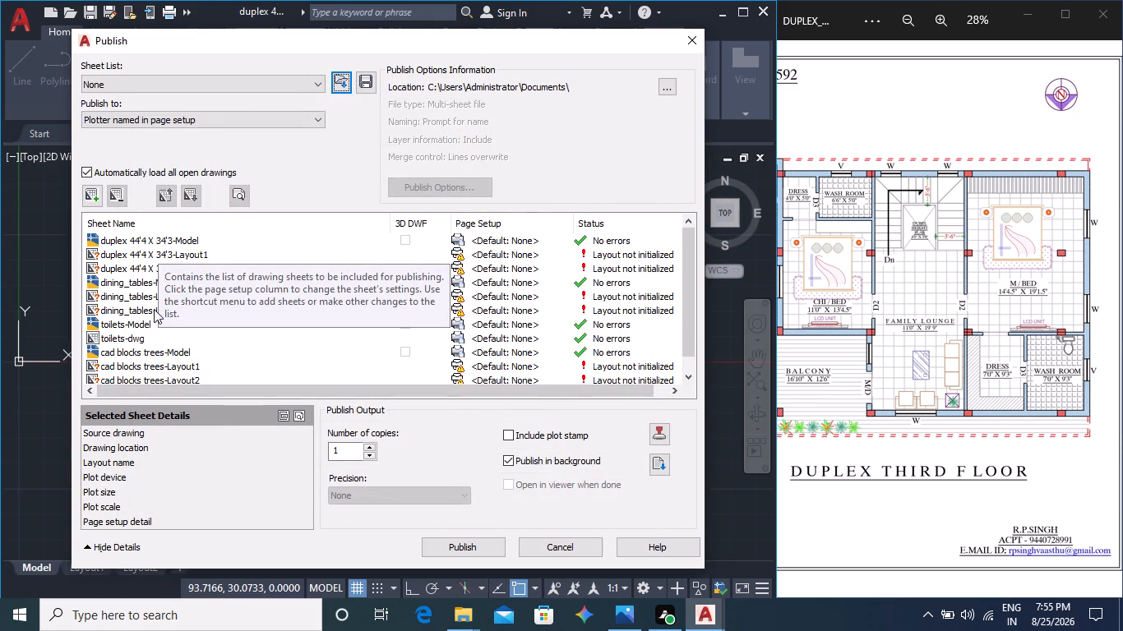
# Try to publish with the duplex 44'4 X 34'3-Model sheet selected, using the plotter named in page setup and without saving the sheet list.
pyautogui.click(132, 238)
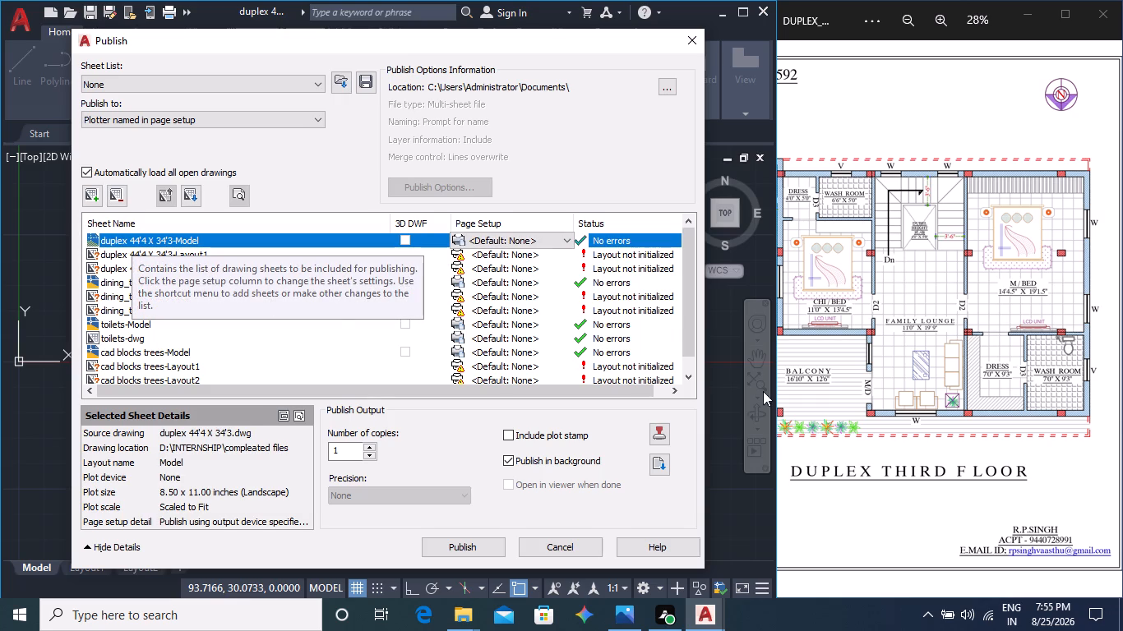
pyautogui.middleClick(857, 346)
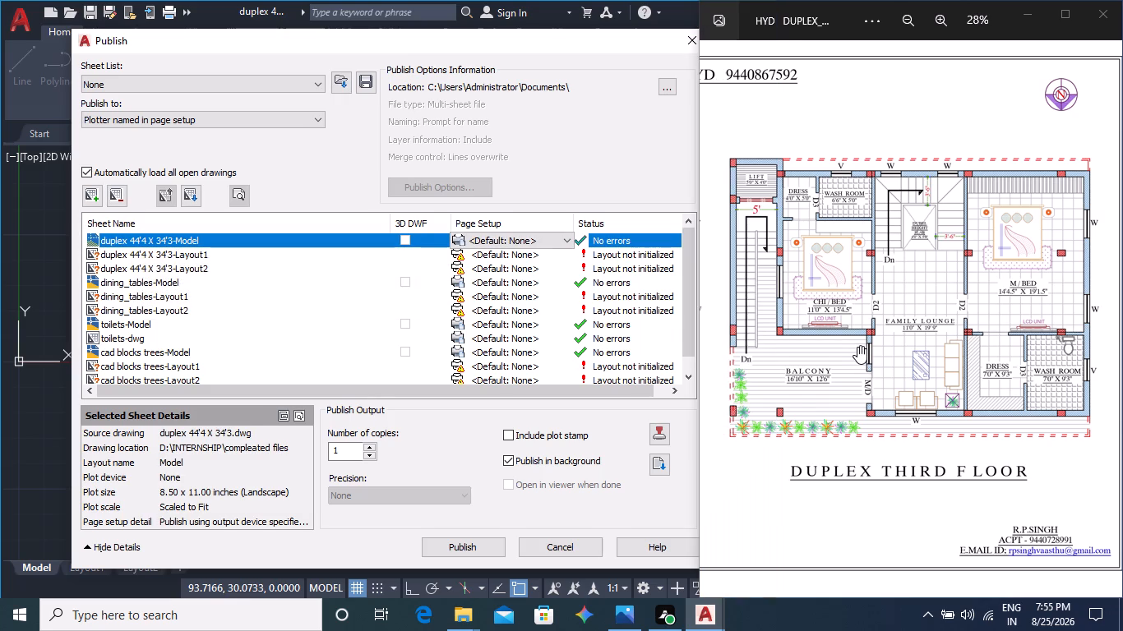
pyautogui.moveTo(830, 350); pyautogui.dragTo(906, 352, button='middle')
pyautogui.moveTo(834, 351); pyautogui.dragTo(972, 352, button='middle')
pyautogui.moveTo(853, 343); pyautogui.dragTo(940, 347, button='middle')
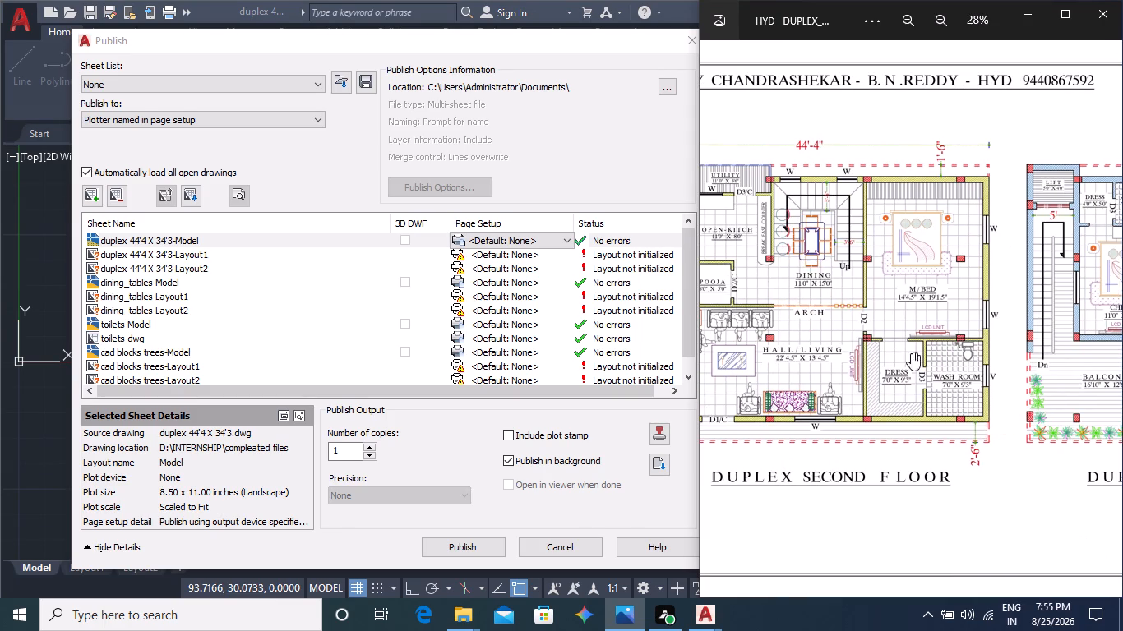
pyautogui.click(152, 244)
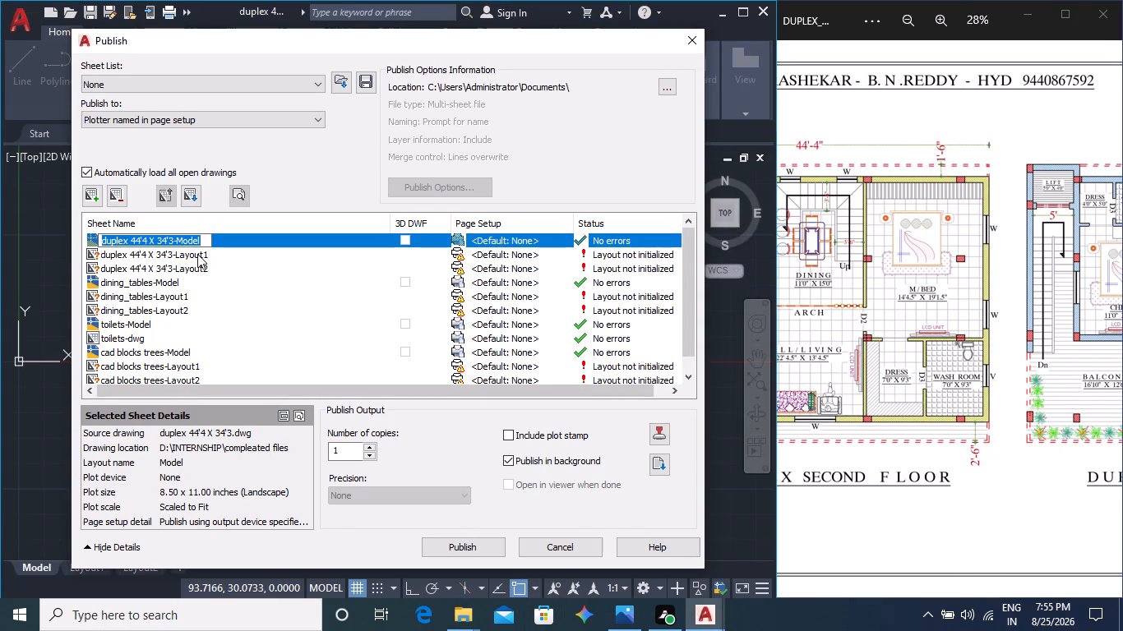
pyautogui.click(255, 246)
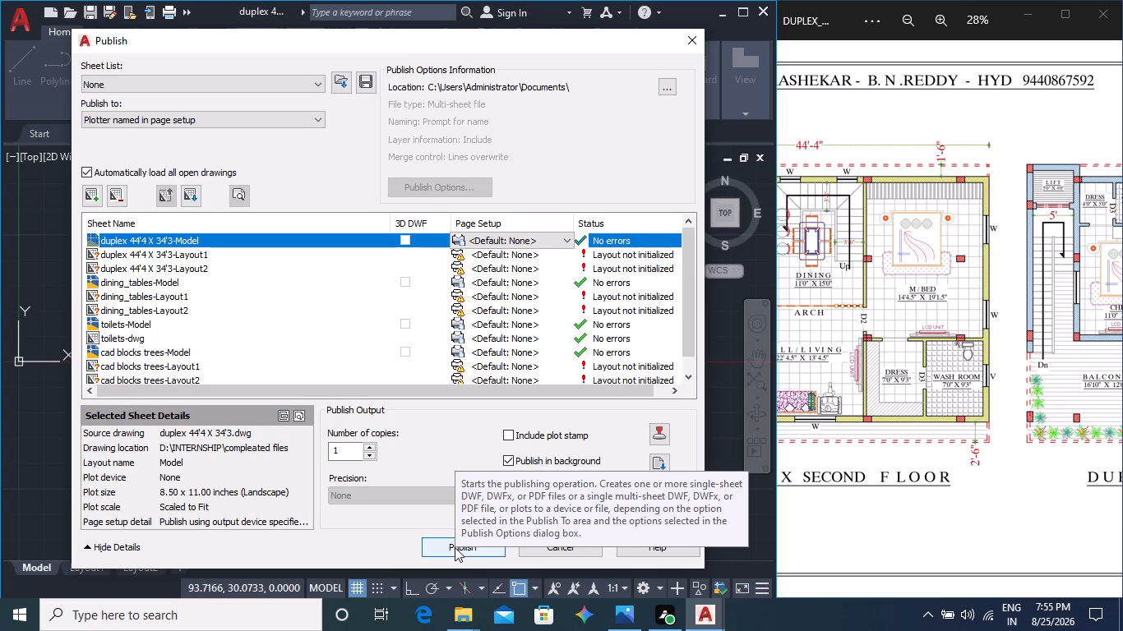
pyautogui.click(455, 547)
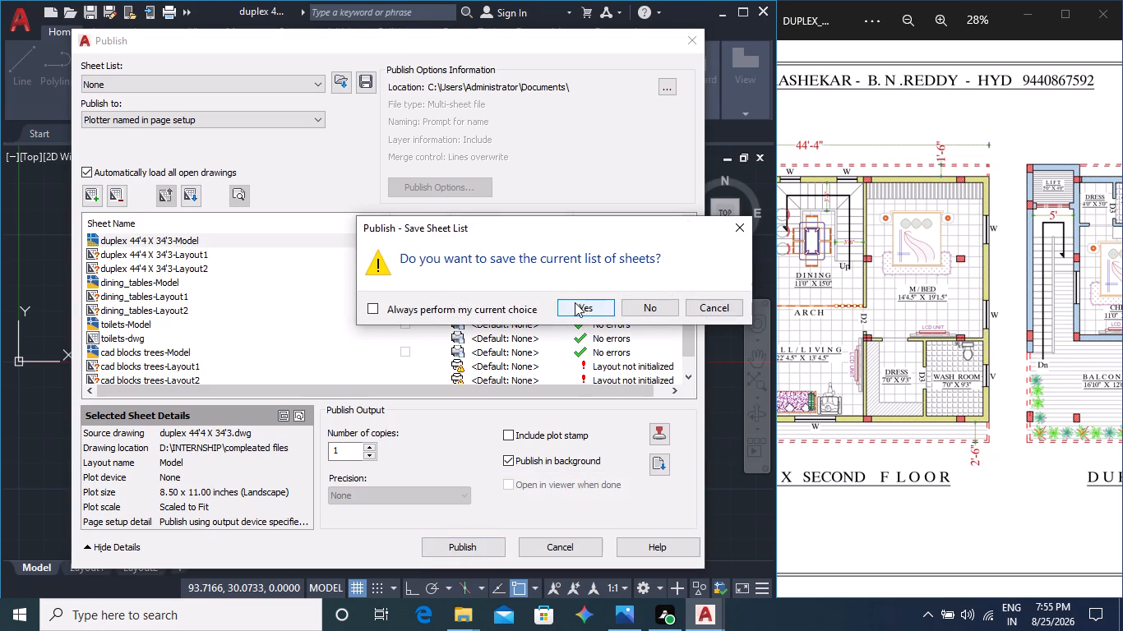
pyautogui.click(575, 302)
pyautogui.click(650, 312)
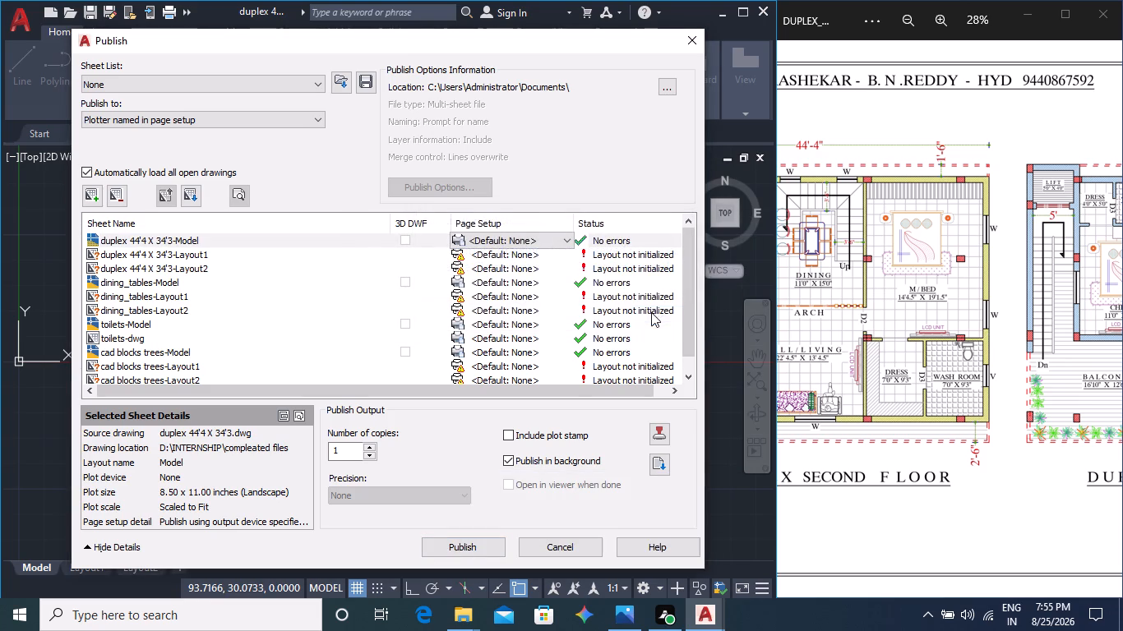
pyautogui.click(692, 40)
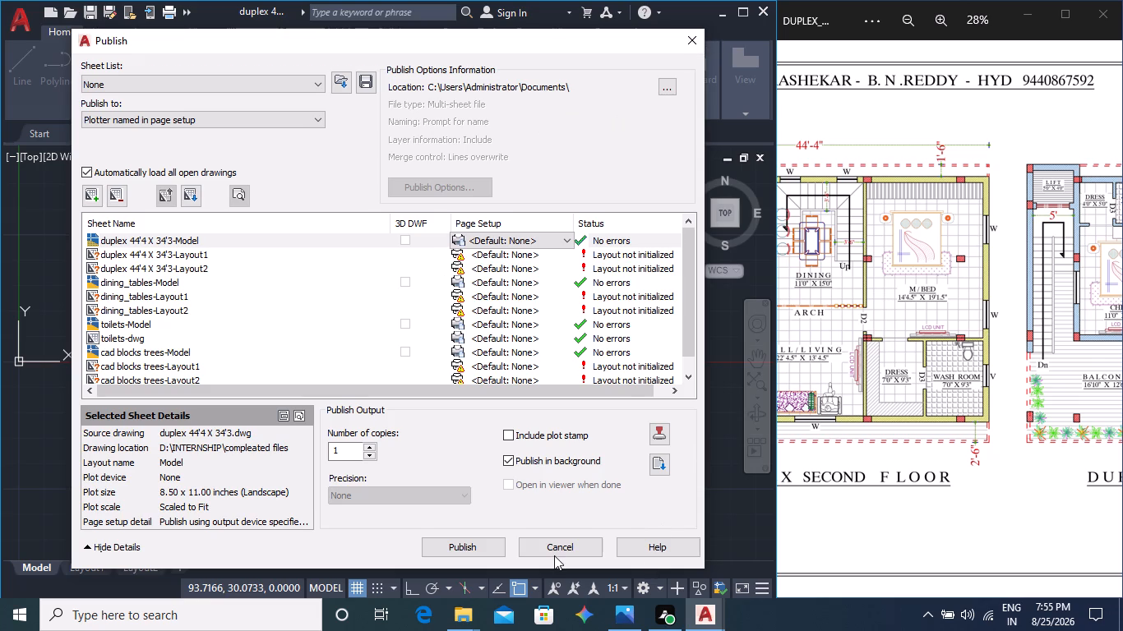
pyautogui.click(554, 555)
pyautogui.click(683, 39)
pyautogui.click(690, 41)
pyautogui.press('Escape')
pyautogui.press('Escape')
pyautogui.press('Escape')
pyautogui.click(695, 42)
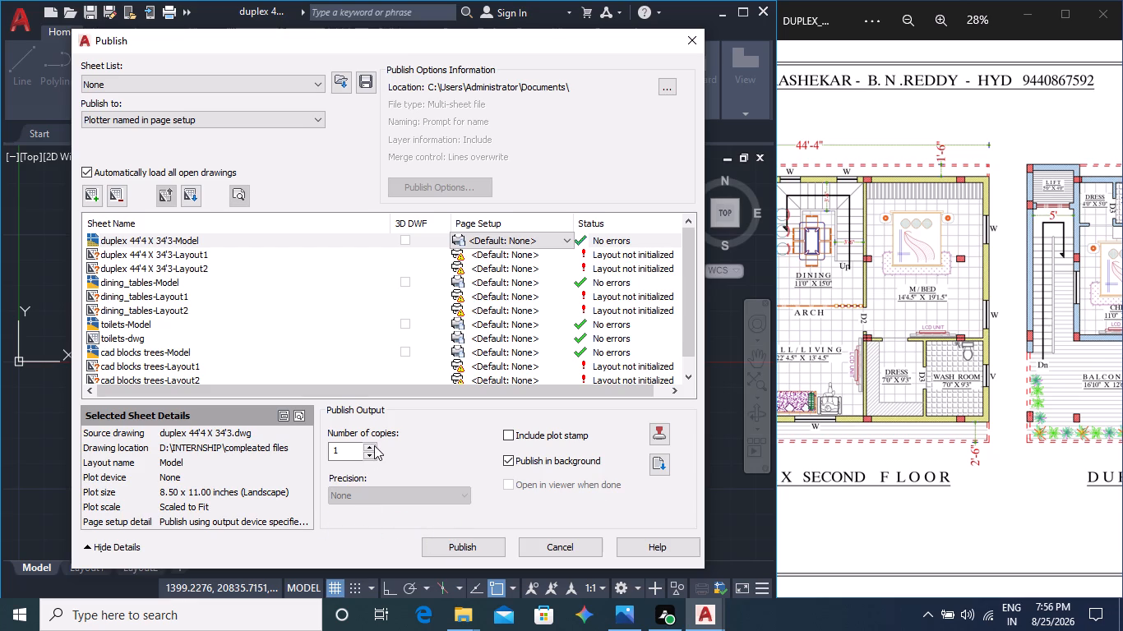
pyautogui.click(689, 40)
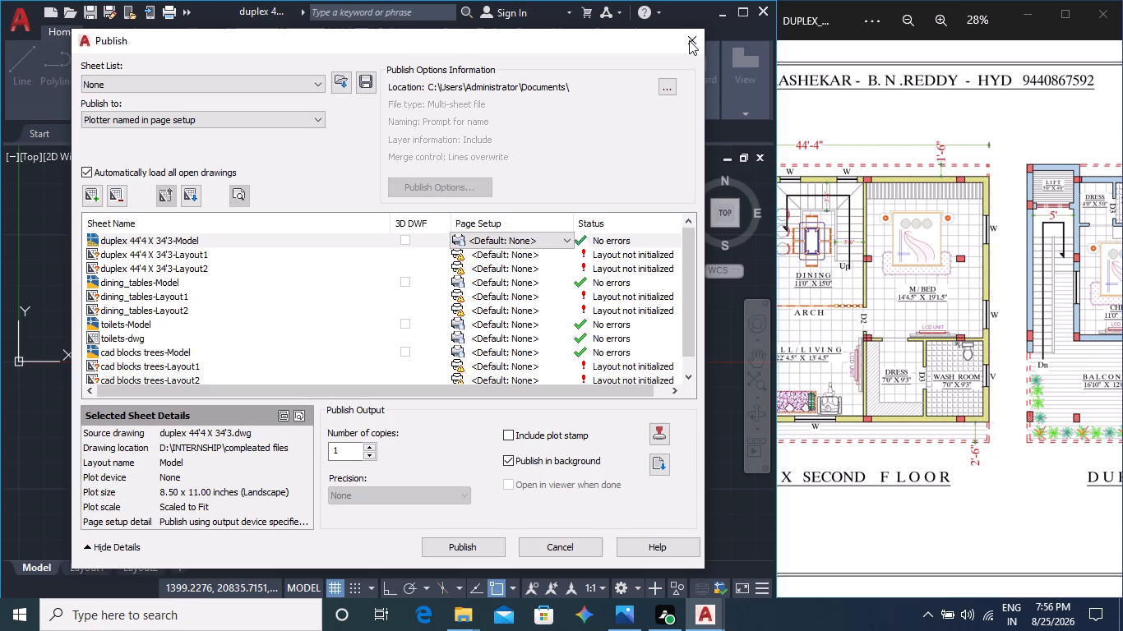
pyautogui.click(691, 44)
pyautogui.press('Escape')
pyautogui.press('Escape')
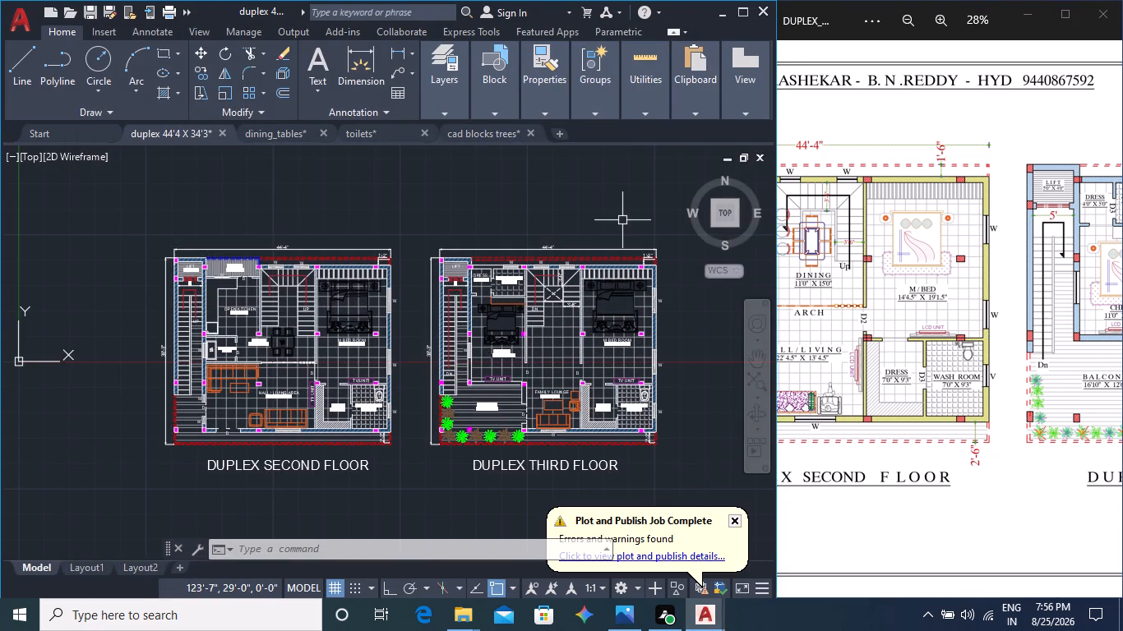
# Examine the duplex second- and third-floor plans in the model and dismiss the publish notification.
pyautogui.moveTo(622, 222); pyautogui.dragTo(622, 182, button='middle')
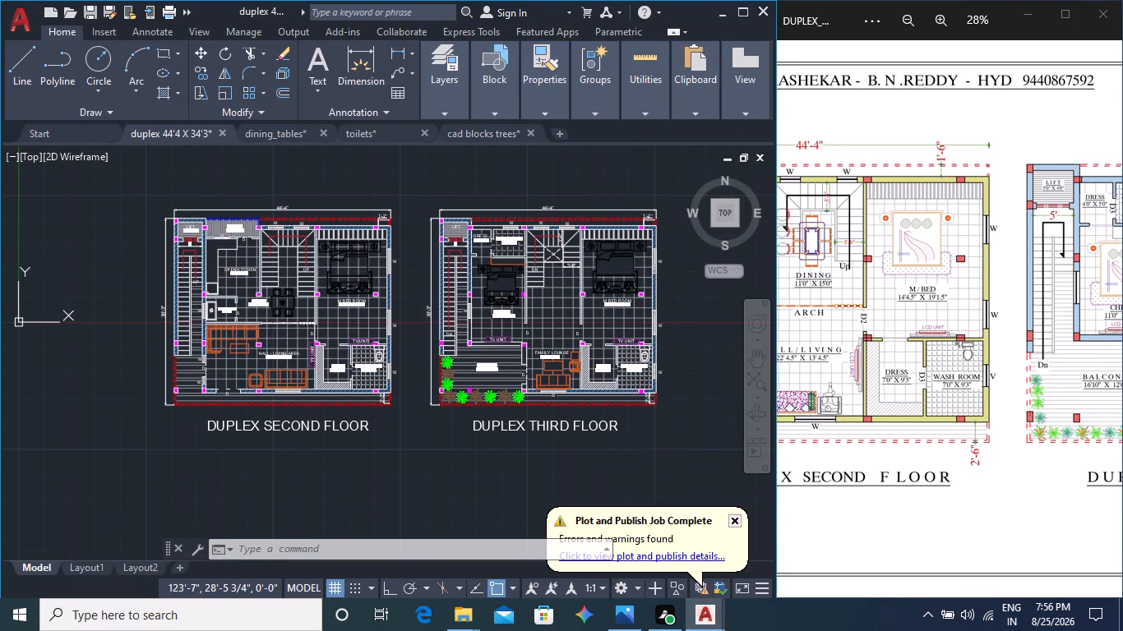
pyautogui.scroll(1, 466, 190)
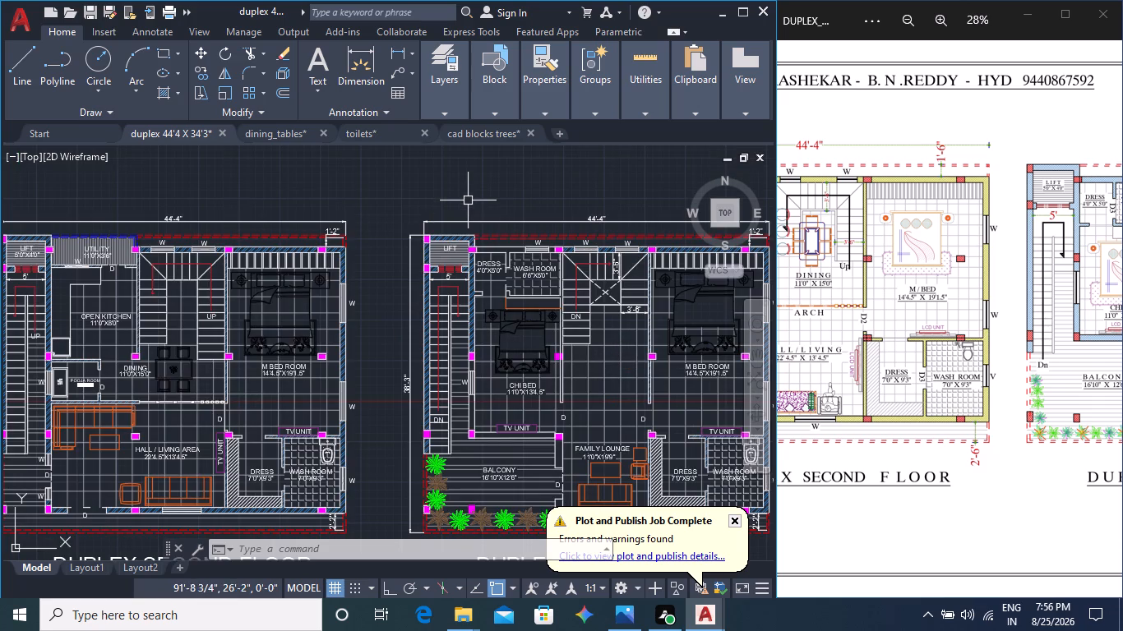
pyautogui.moveTo(542, 200); pyautogui.dragTo(471, 179, button='middle')
pyautogui.moveTo(581, 190); pyautogui.dragTo(517, 173, button='middle')
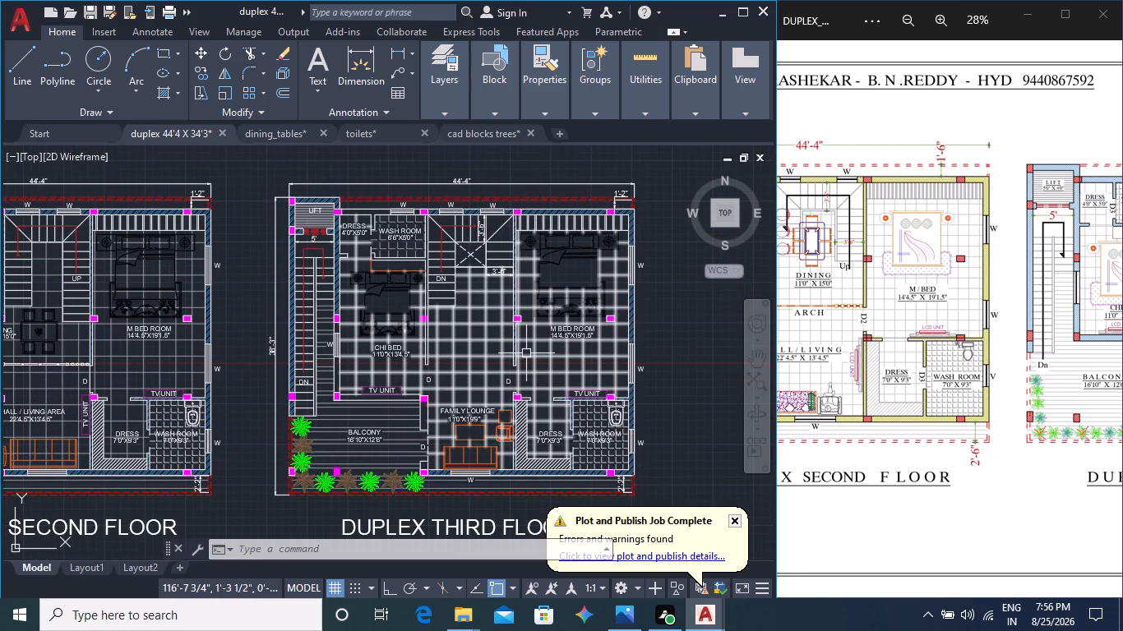
pyautogui.press('Escape')
pyautogui.press('Escape')
pyautogui.moveTo(596, 443); pyautogui.dragTo(600, 396, button='middle')
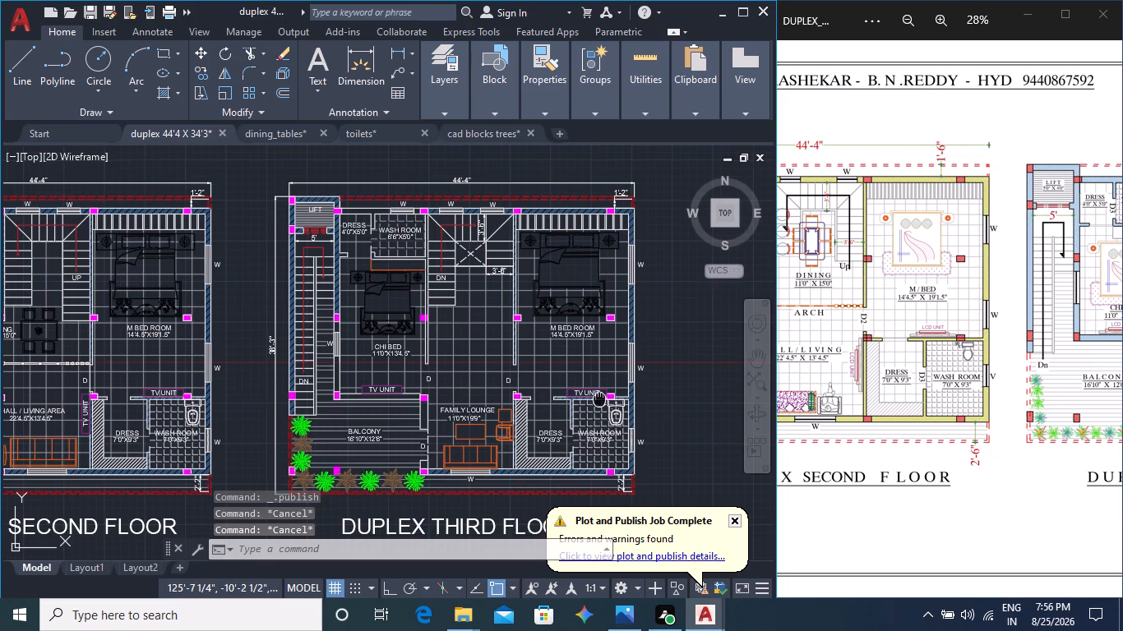
pyautogui.scroll(-1, 630, 461)
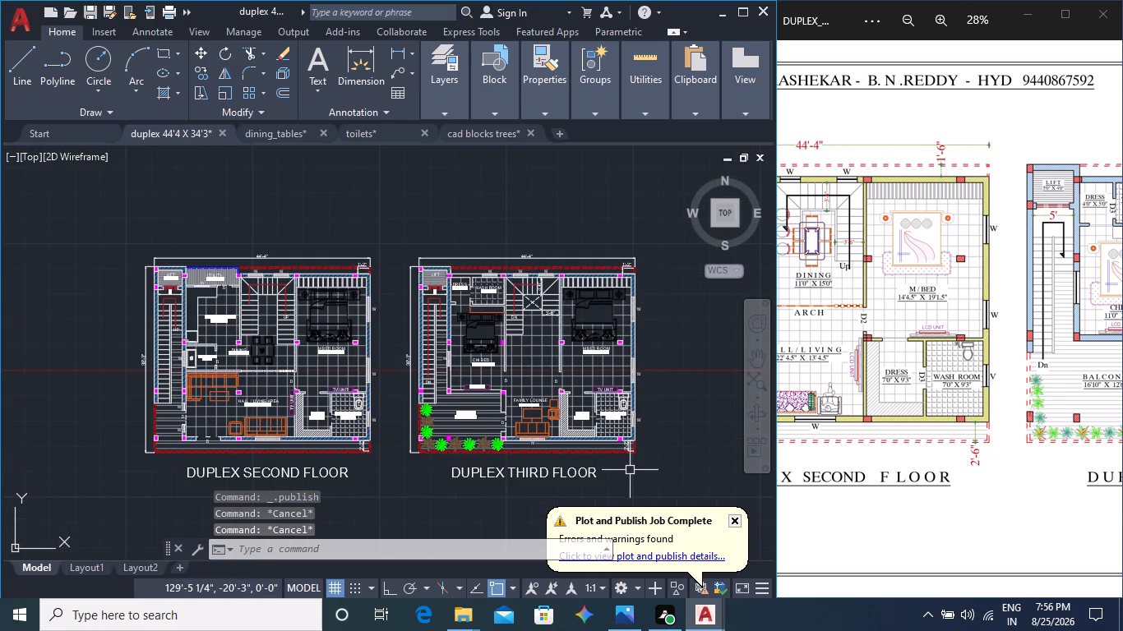
pyautogui.scroll(1, 630, 470)
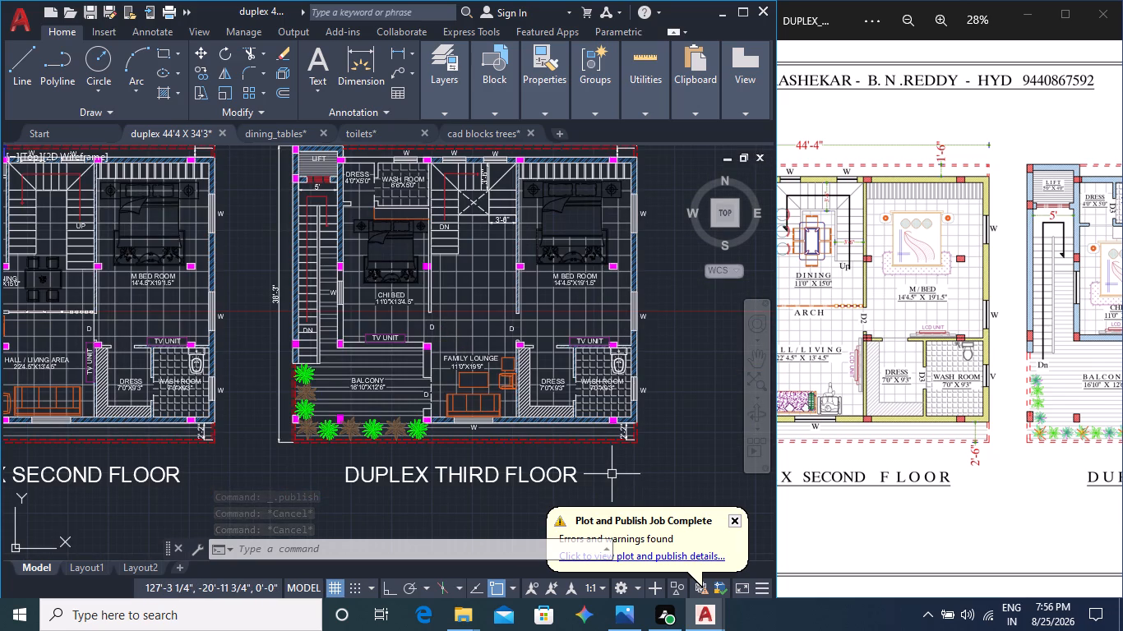
pyautogui.moveTo(612, 474); pyautogui.dragTo(594, 492, button='middle')
pyautogui.moveTo(594, 489); pyautogui.dragTo(589, 503, button='middle')
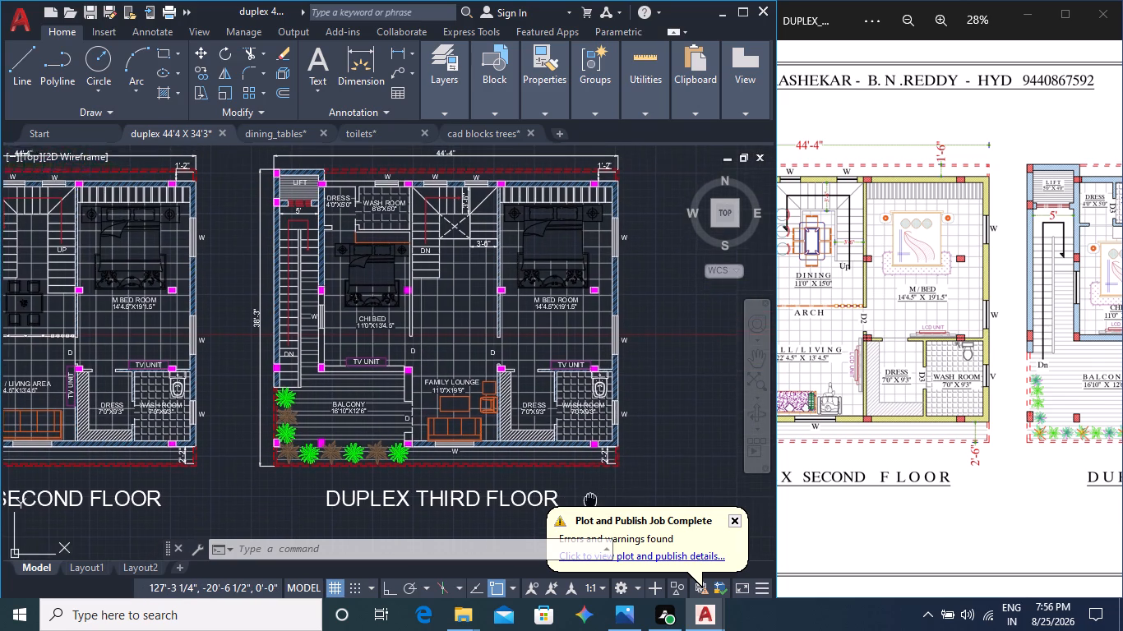
pyautogui.moveTo(589, 503); pyautogui.dragTo(587, 506, button='middle')
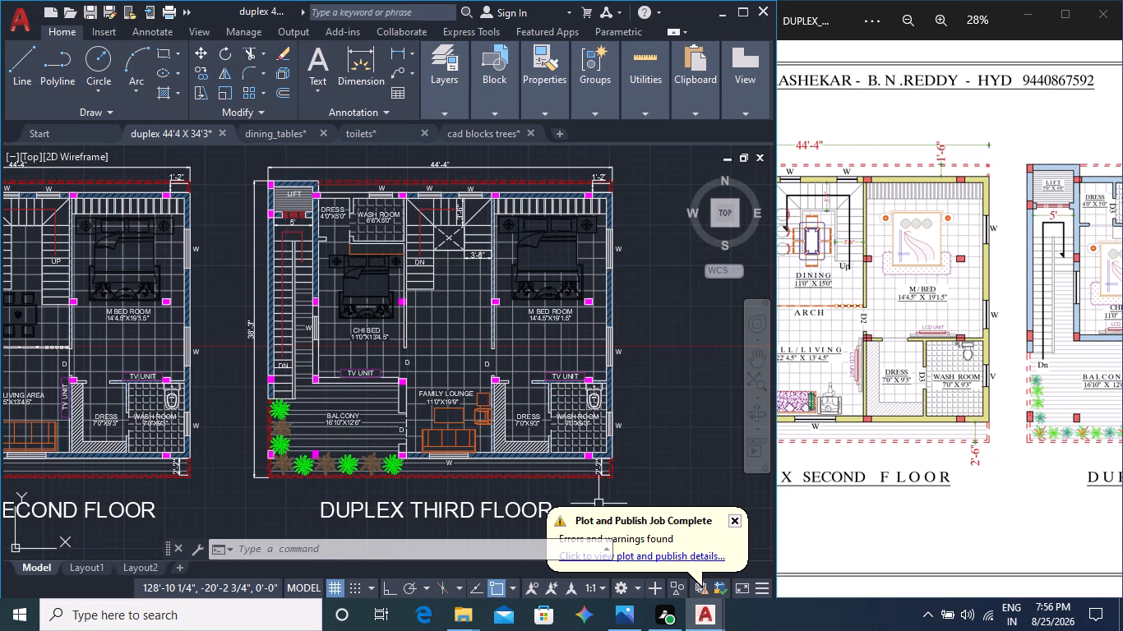
pyautogui.click(732, 521)
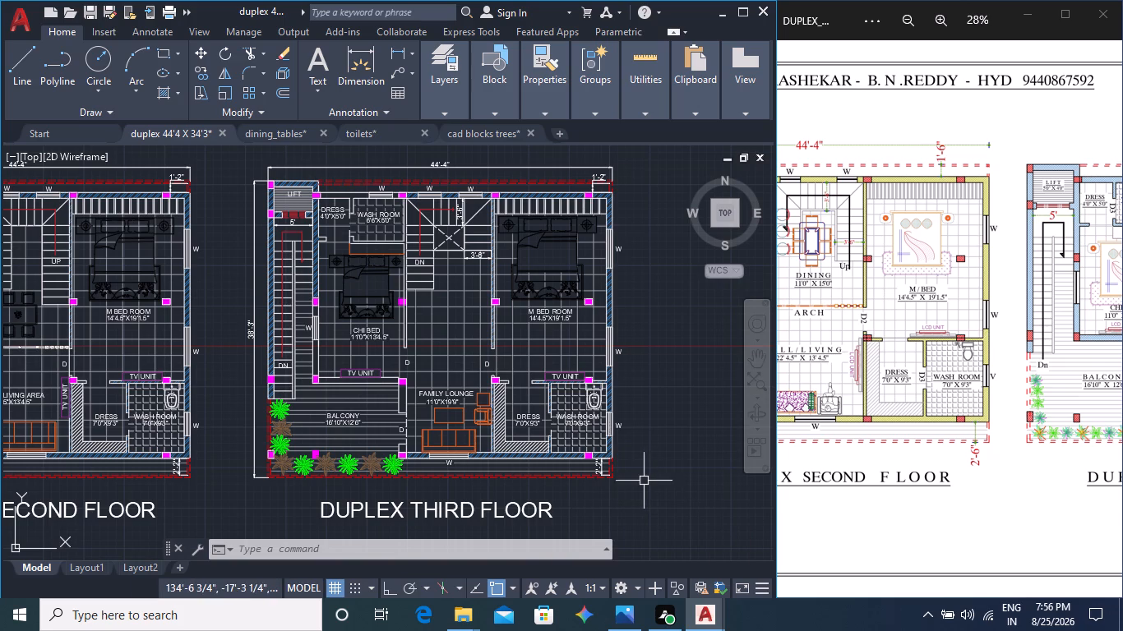
pyautogui.moveTo(643, 477); pyautogui.dragTo(648, 487, button='middle')
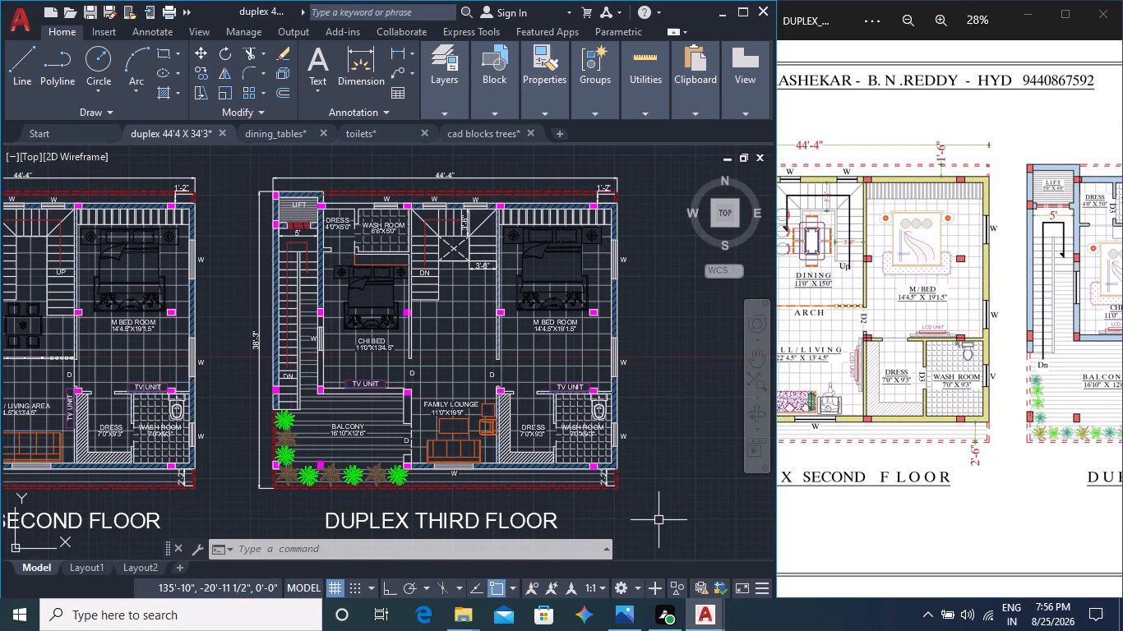
# Start a model plot with the DWG To PDF.pc3 plotter and ISO full bleed A4 (210.00 x 297.00 MM) paper.
pyautogui.hotkey('ctrl', 'p')
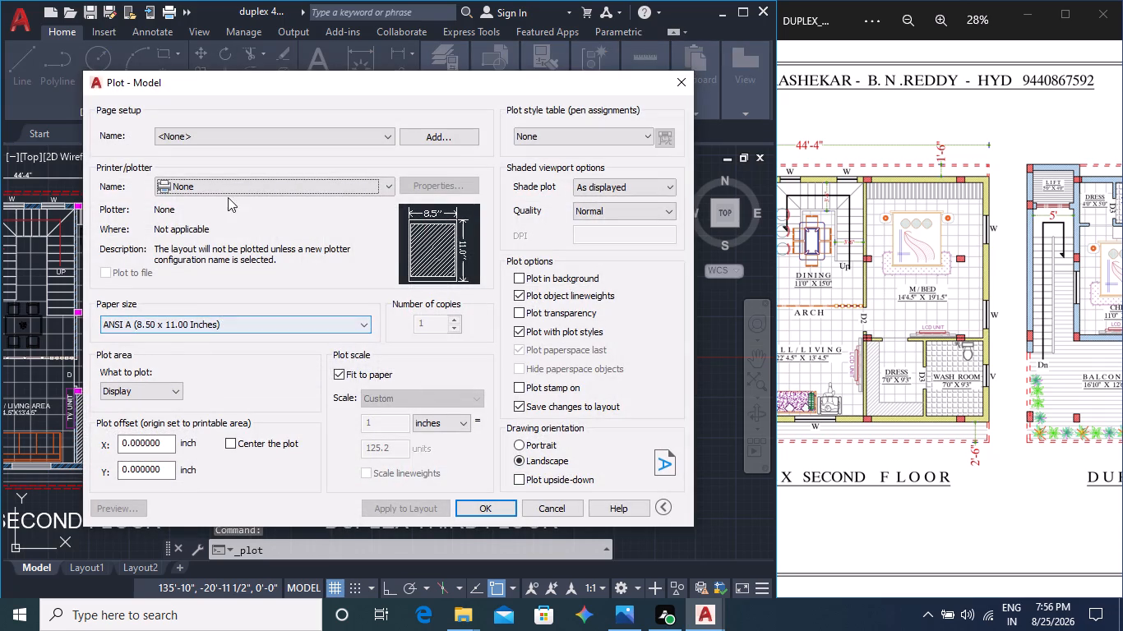
pyautogui.click(230, 189)
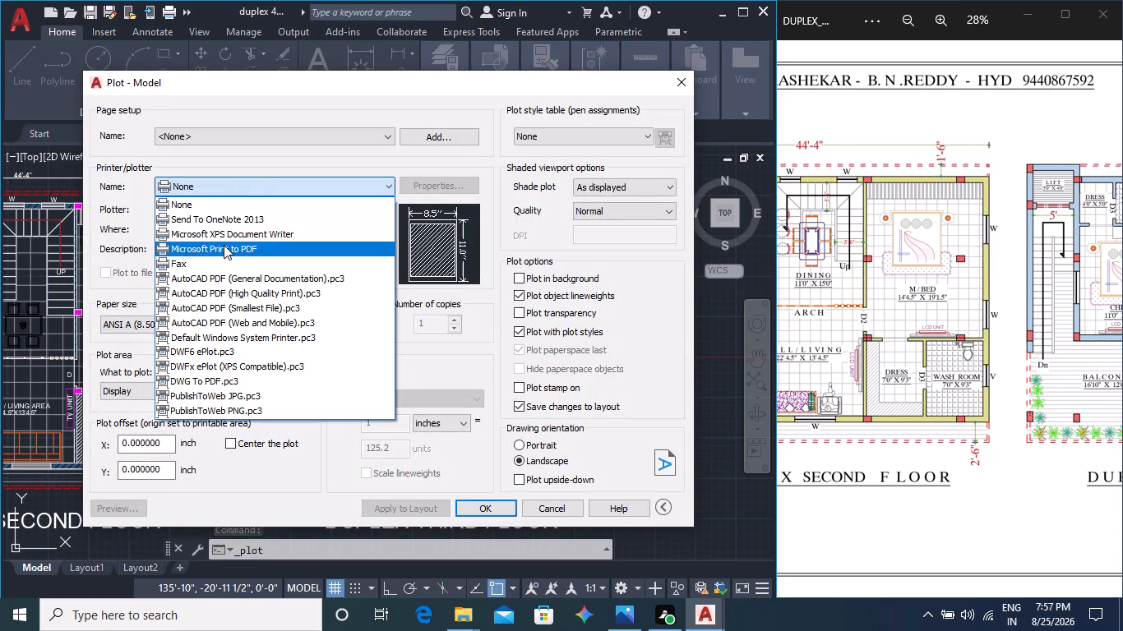
pyautogui.click(232, 381)
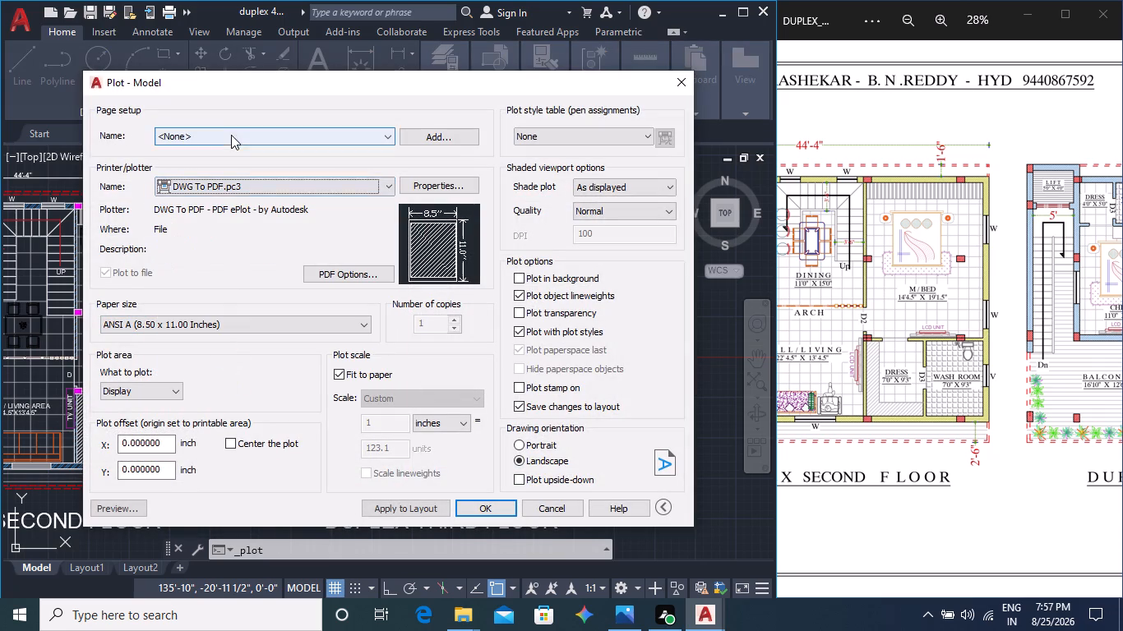
pyautogui.click(254, 326)
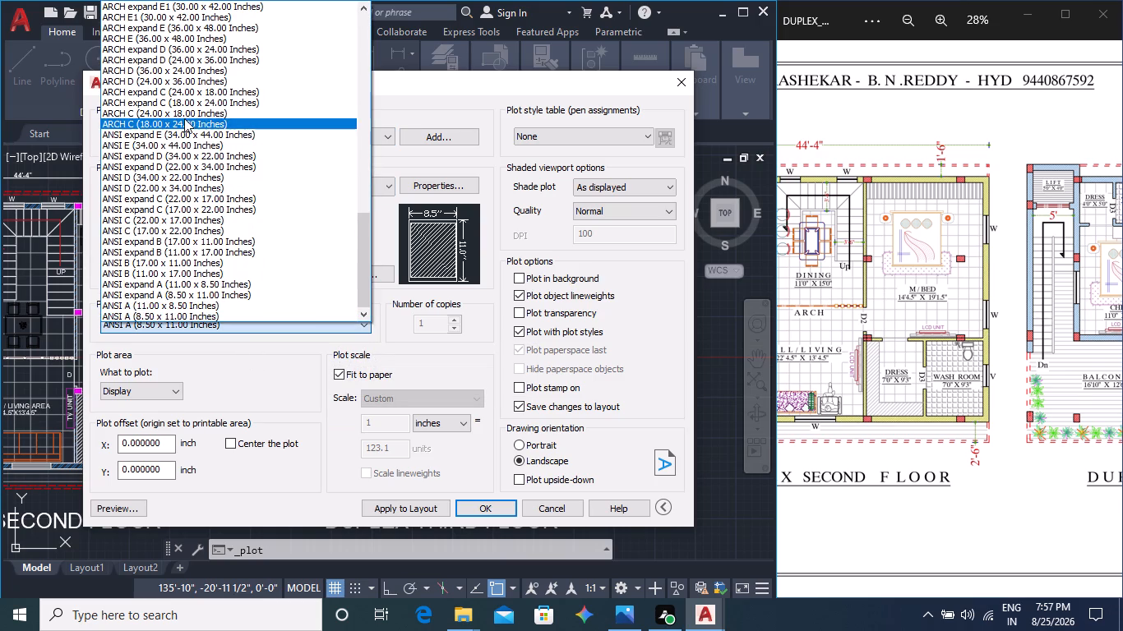
pyautogui.scroll(16, 184, 118)
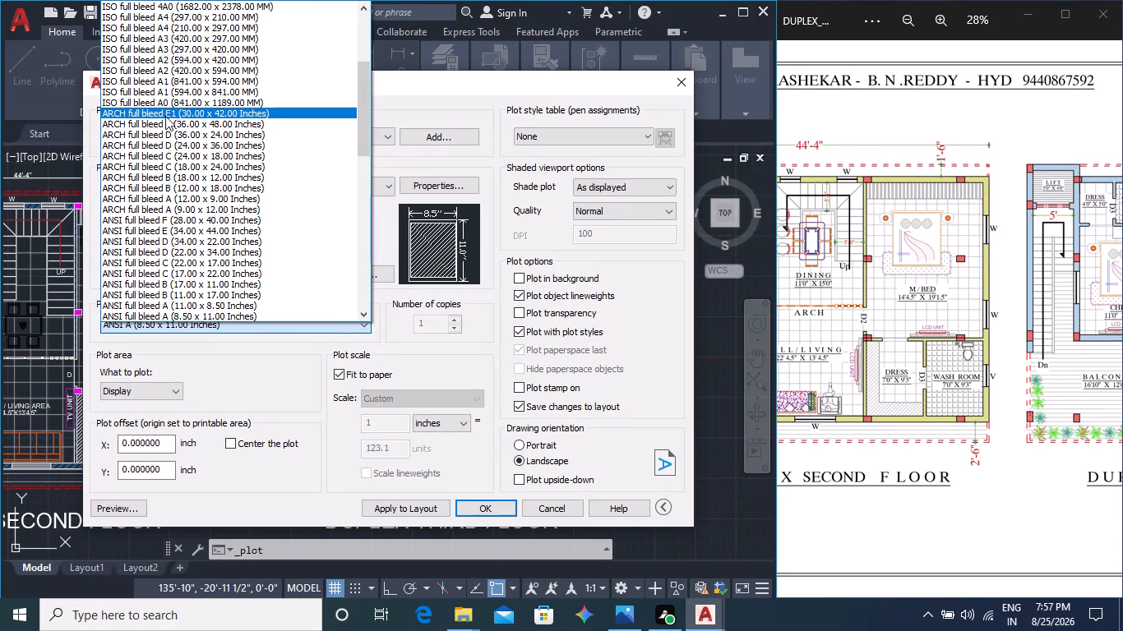
pyautogui.click(184, 26)
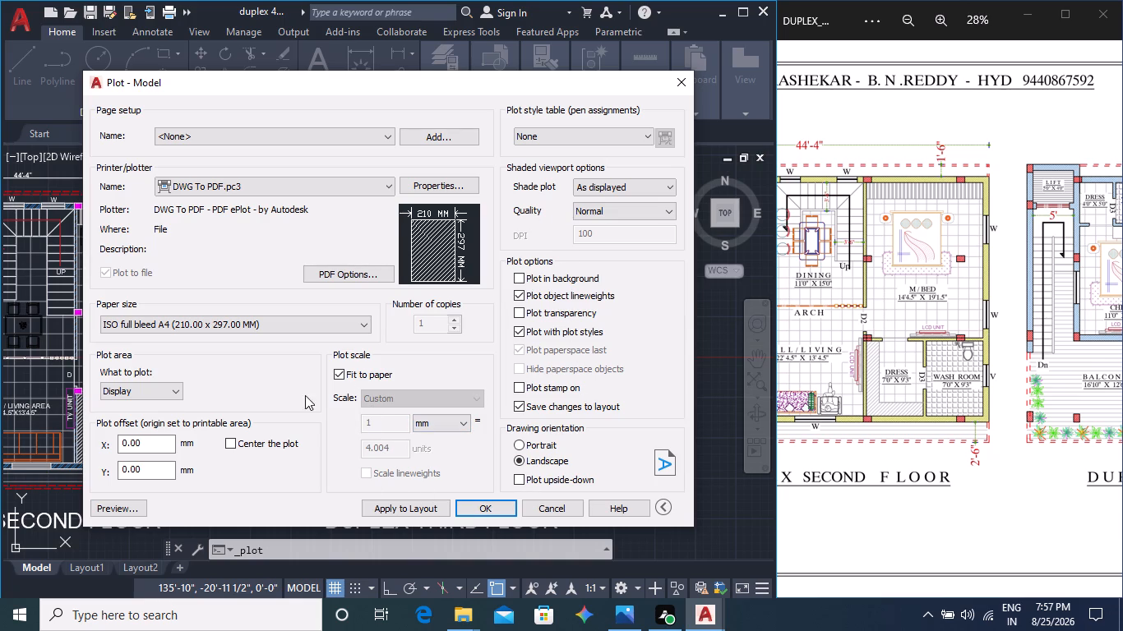
# Set the plot area to a window enclosing both the duplex second- and third-floor plans with their titles.
pyautogui.click(159, 389)
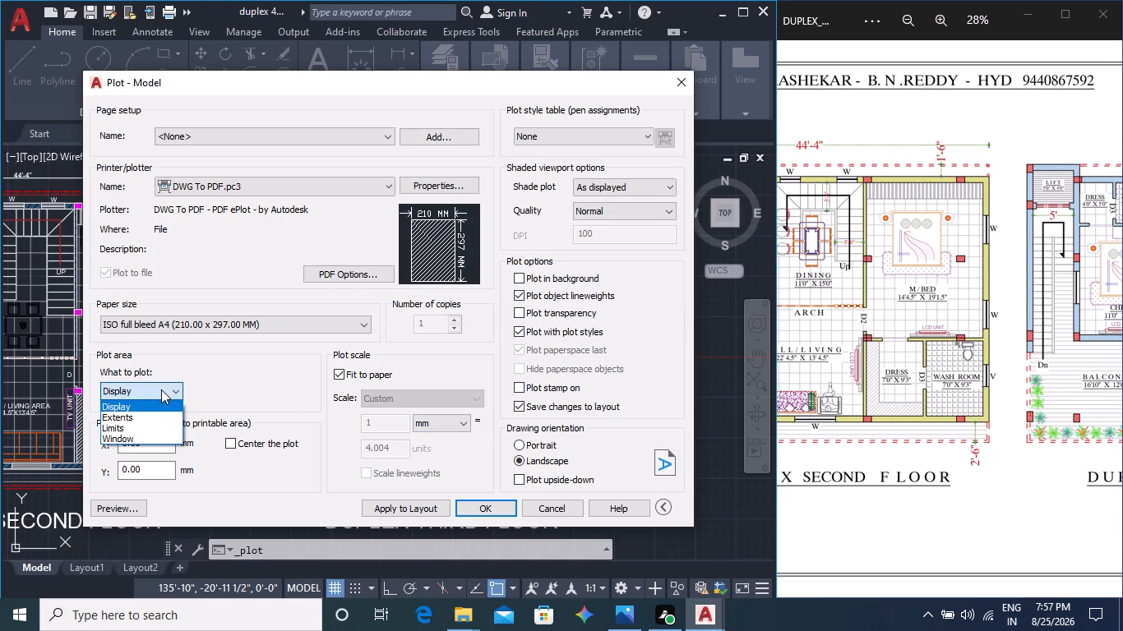
pyautogui.click(164, 443)
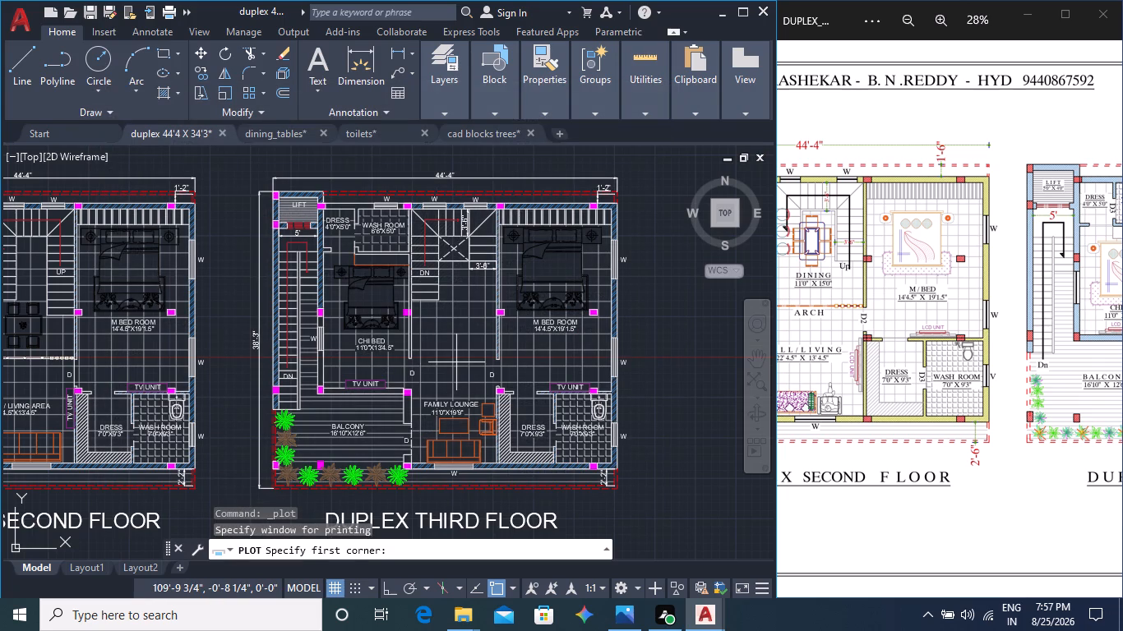
pyautogui.scroll(-1, 456, 362)
pyautogui.moveTo(392, 371); pyautogui.dragTo(539, 353, button='middle')
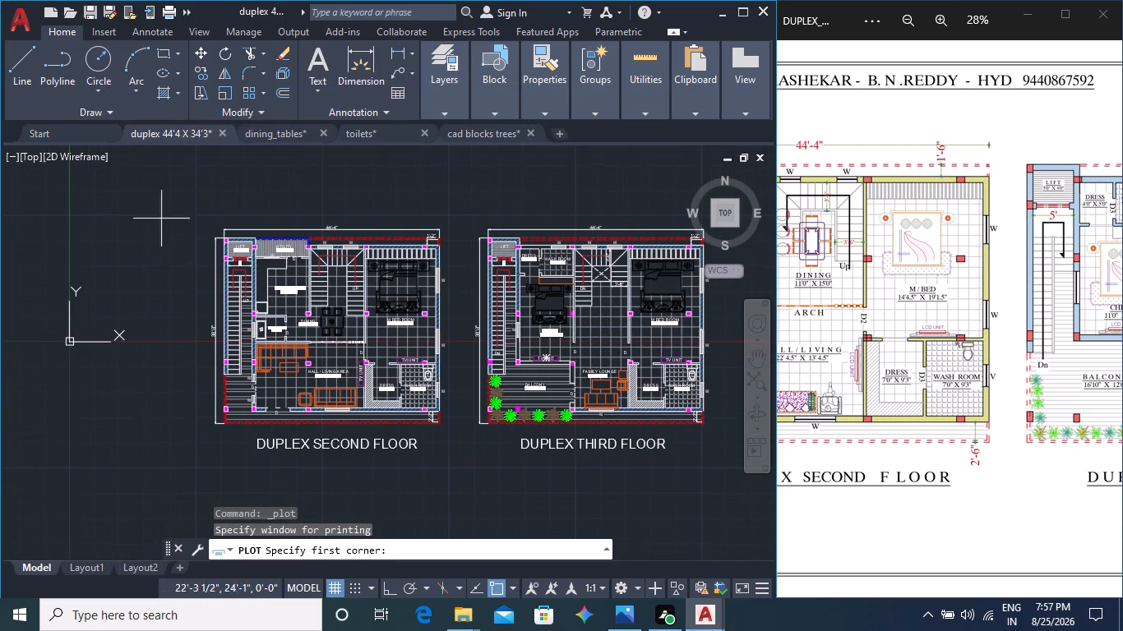
pyautogui.click(172, 198)
pyautogui.moveTo(534, 468); pyautogui.dragTo(367, 453, button='middle')
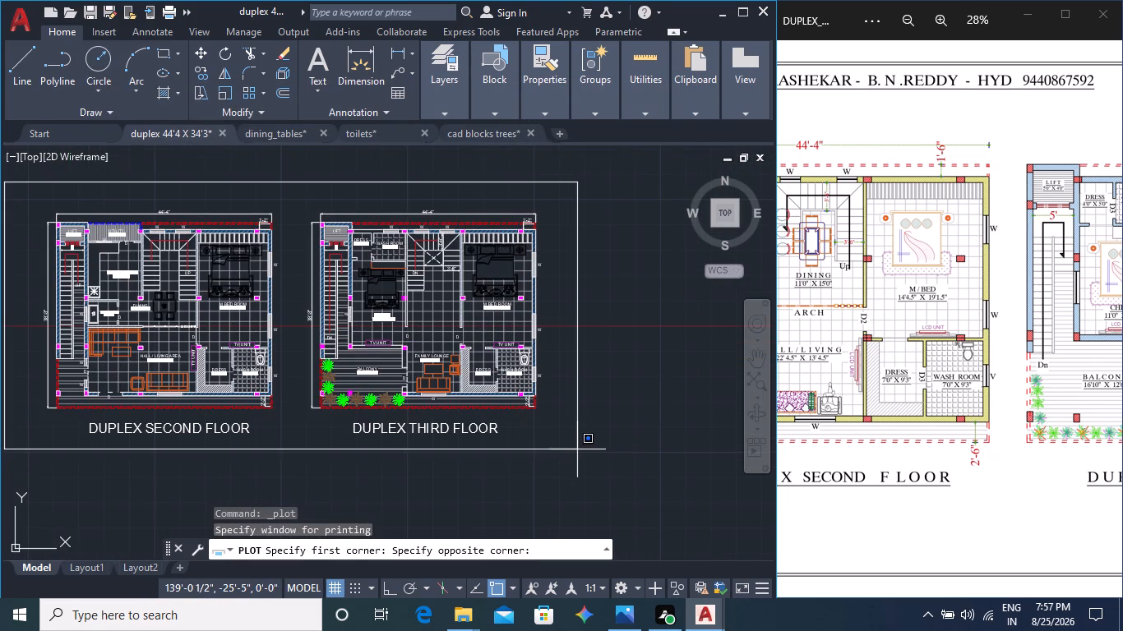
pyautogui.click(577, 449)
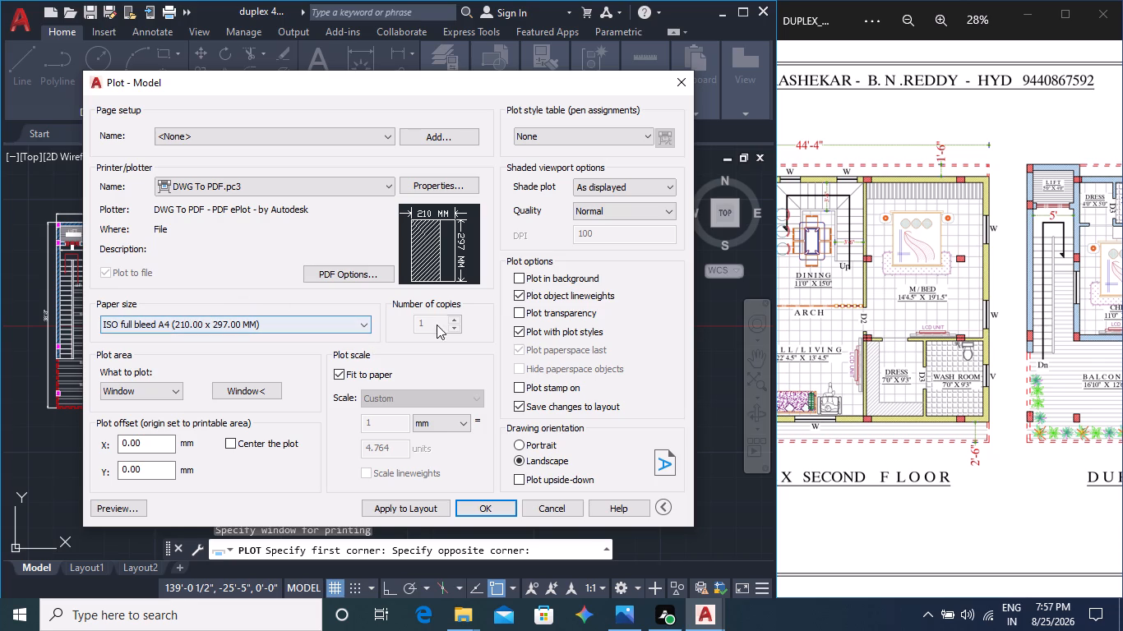
# Center the plot on the paper, keeping landscape orientation and fit-to-paper scaling.
pyautogui.click(231, 444)
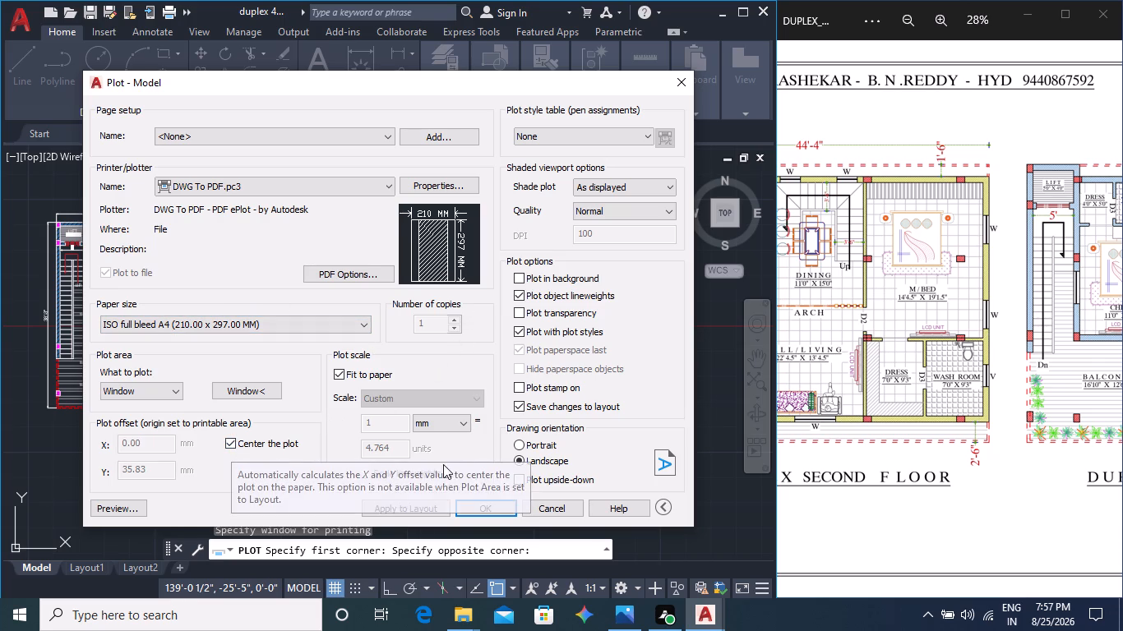
pyautogui.click(518, 444)
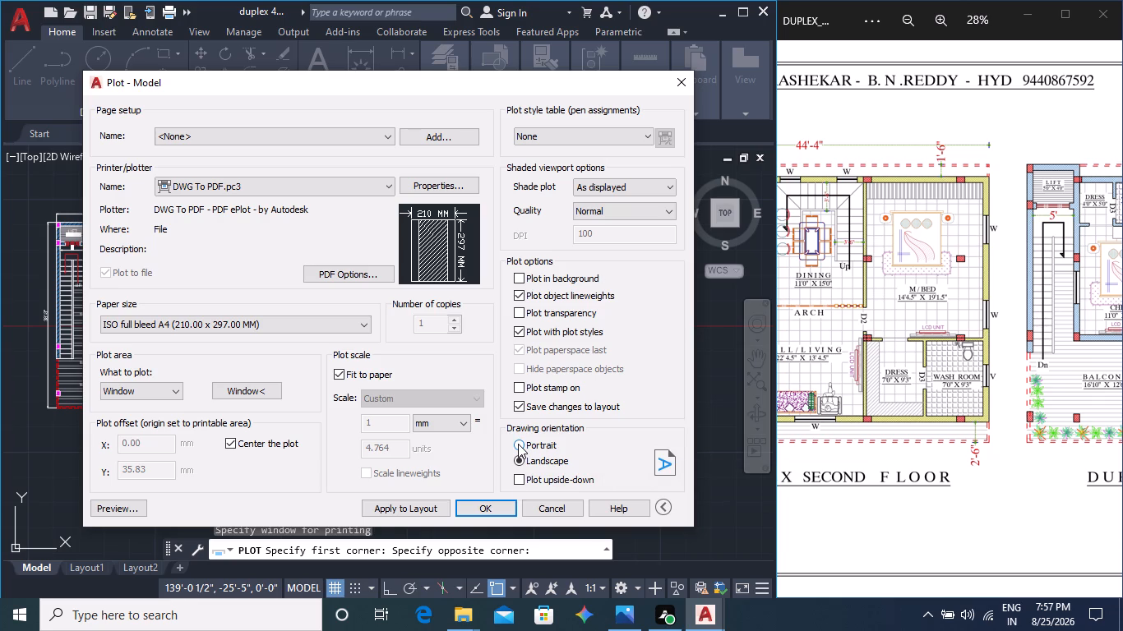
pyautogui.click(515, 463)
pyautogui.click(335, 374)
pyautogui.click(335, 374)
# Look over the PDF quality, data and font options and leave them unchanged.
pyautogui.click(371, 277)
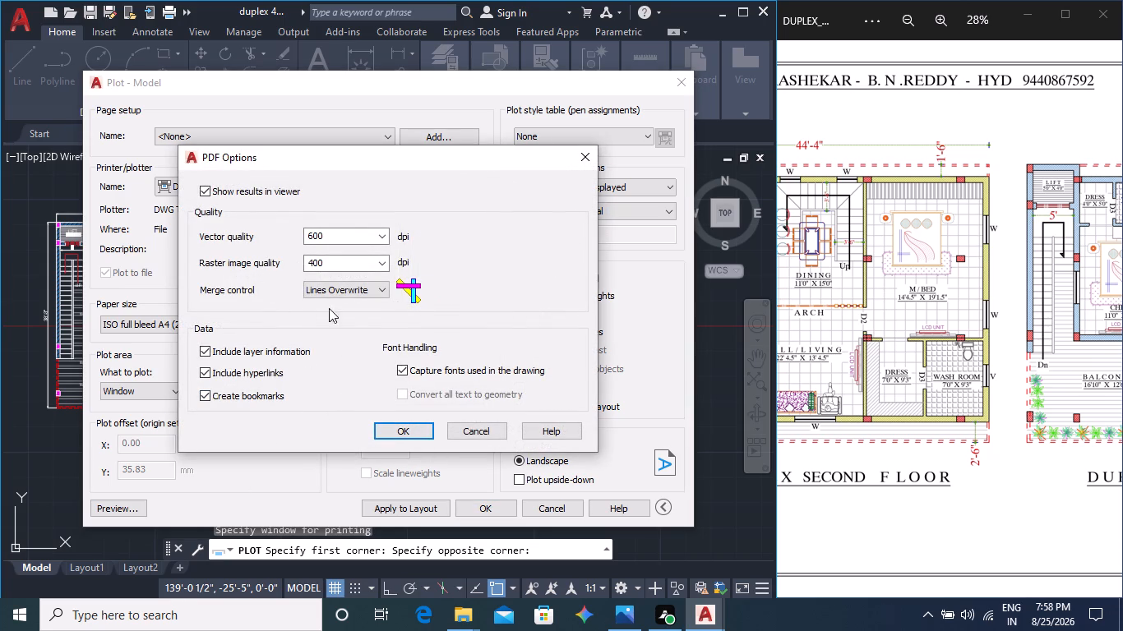
pyautogui.click(588, 160)
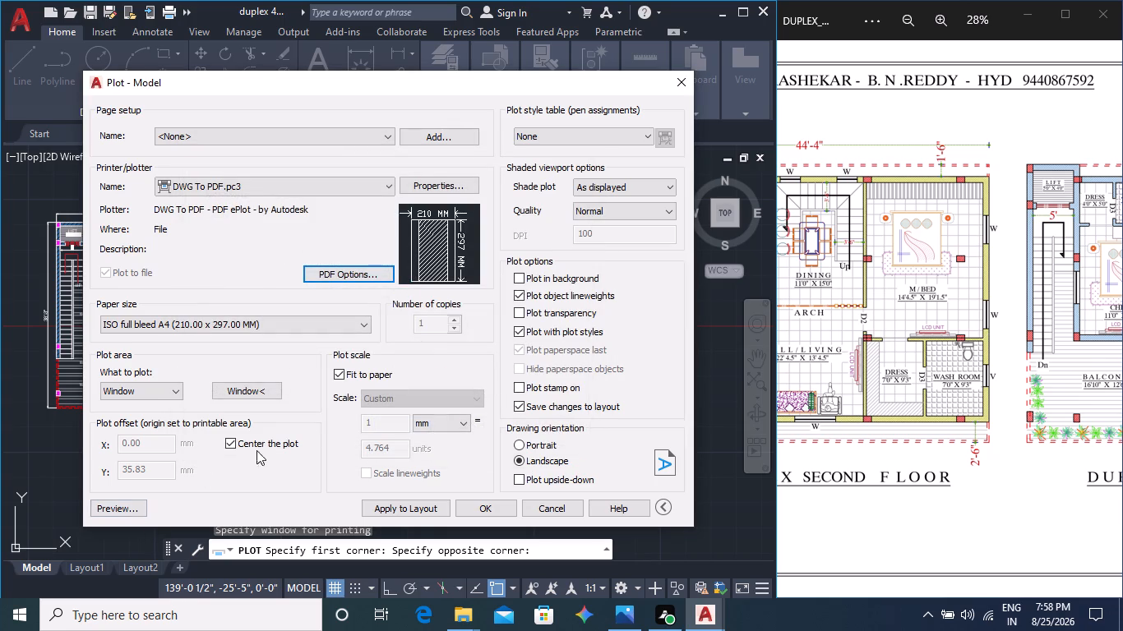
# Preview the plot and examine line thickness and label legibility on the second-floor plan, especially around the utility area.
pyautogui.click(122, 515)
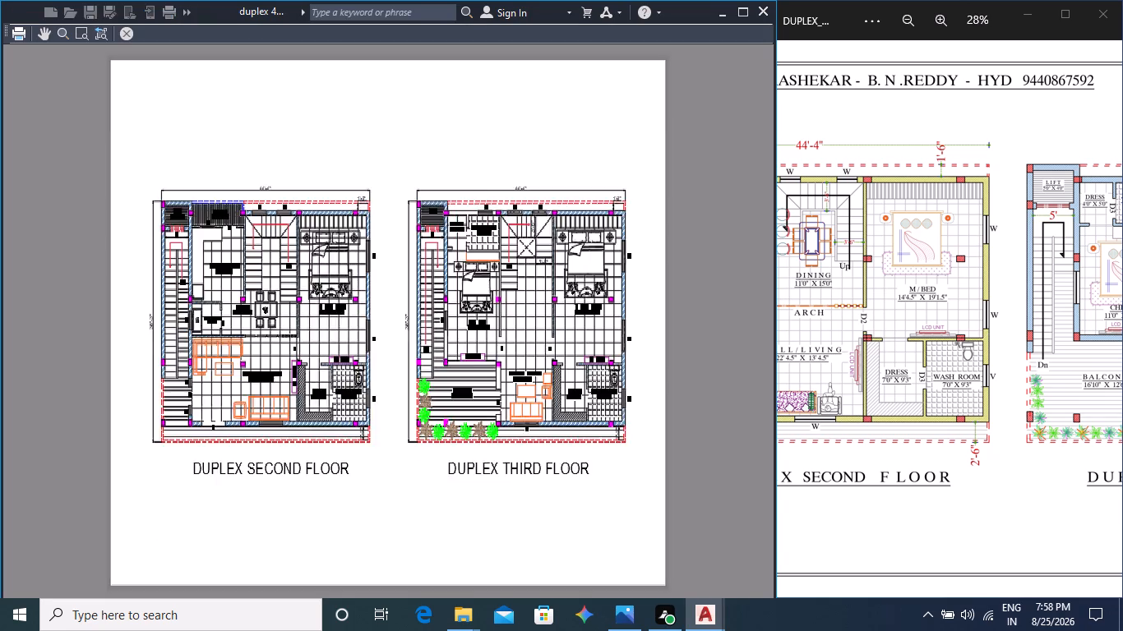
pyautogui.scroll(4, 303, 294)
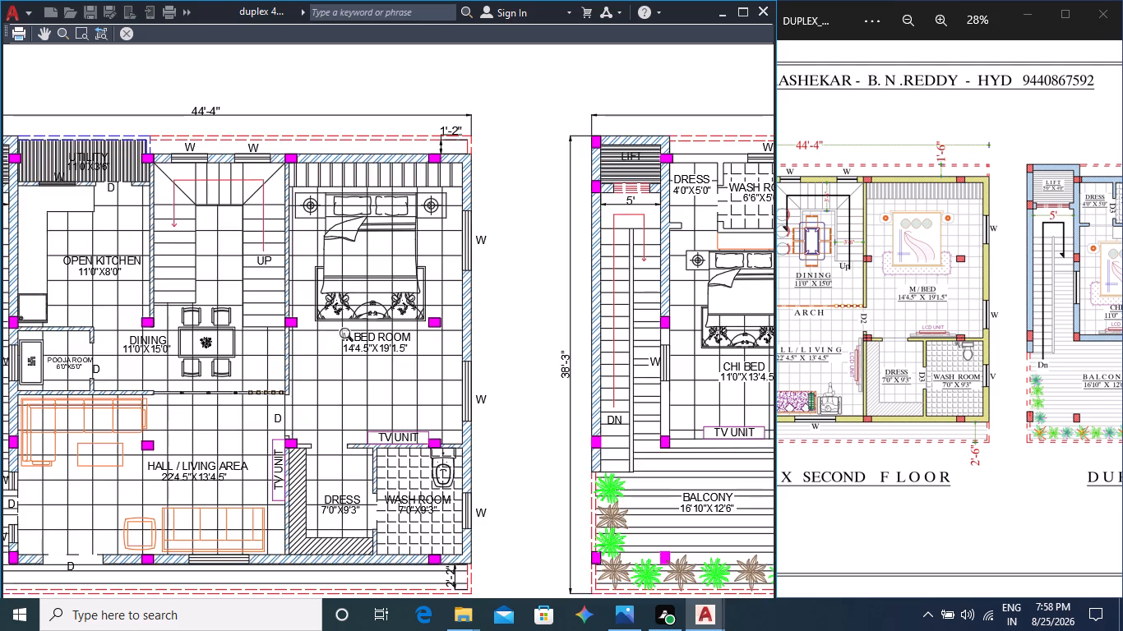
pyautogui.scroll(1, 351, 338)
pyautogui.scroll(-2, 380, 342)
pyautogui.scroll(3, 129, 182)
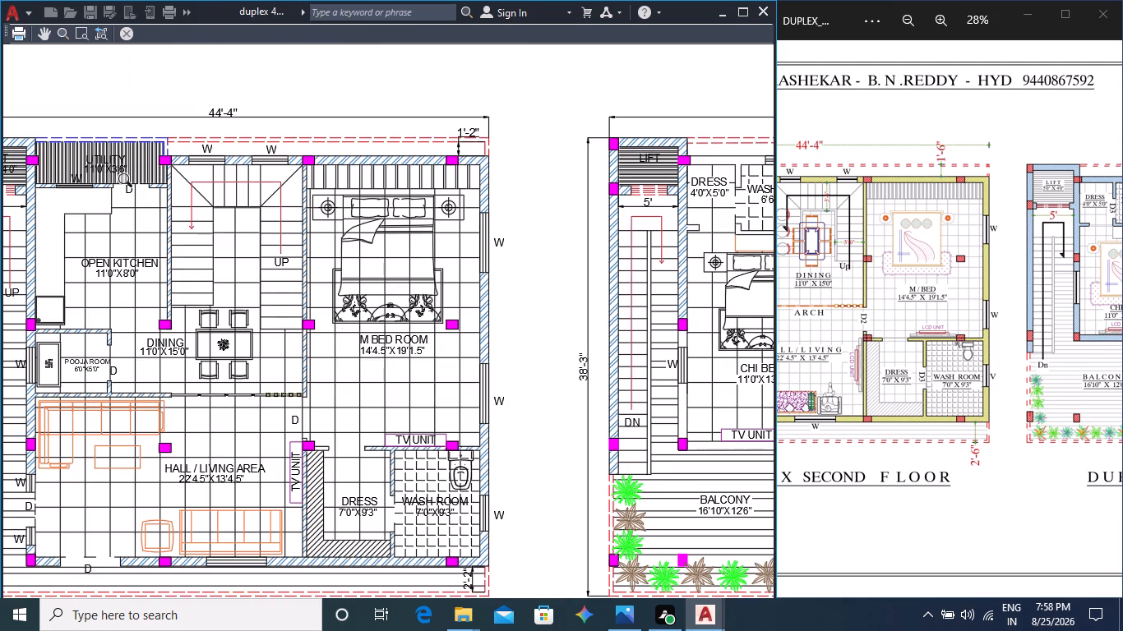
pyautogui.scroll(-2, 141, 290)
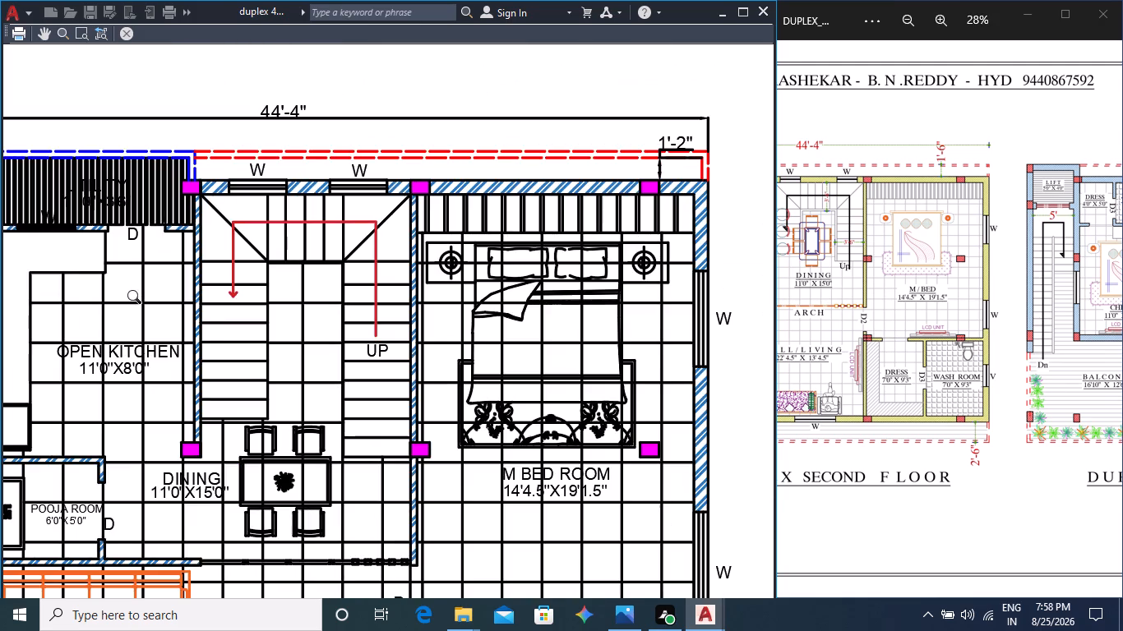
pyautogui.moveTo(137, 304); pyautogui.dragTo(240, 325, button='middle')
pyautogui.scroll(5, 218, 240)
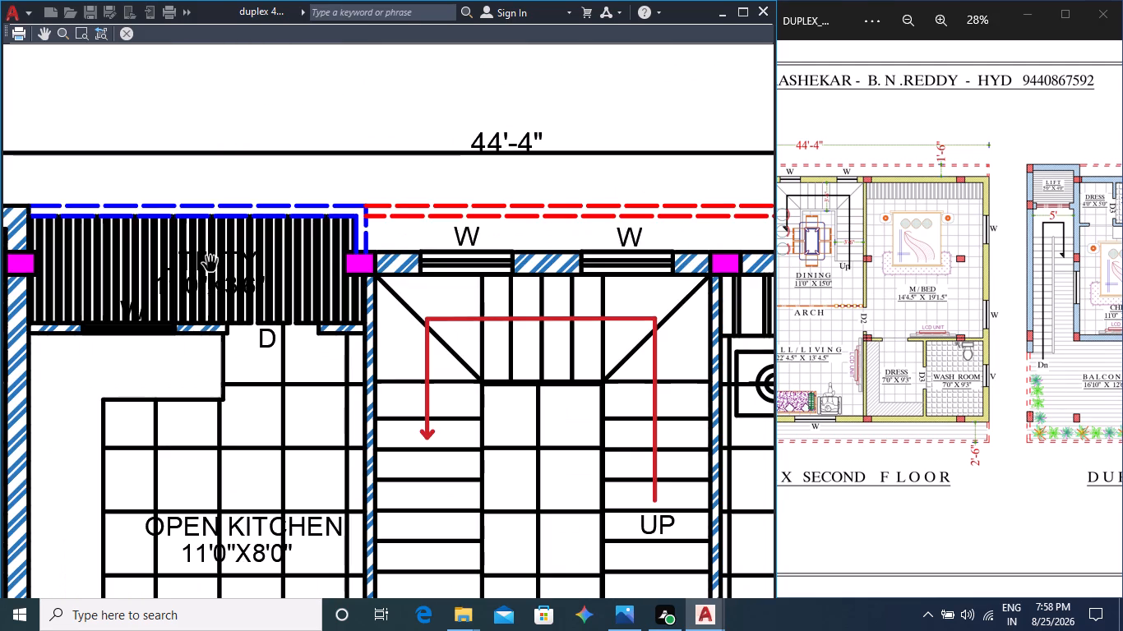
pyautogui.scroll(-2, 209, 284)
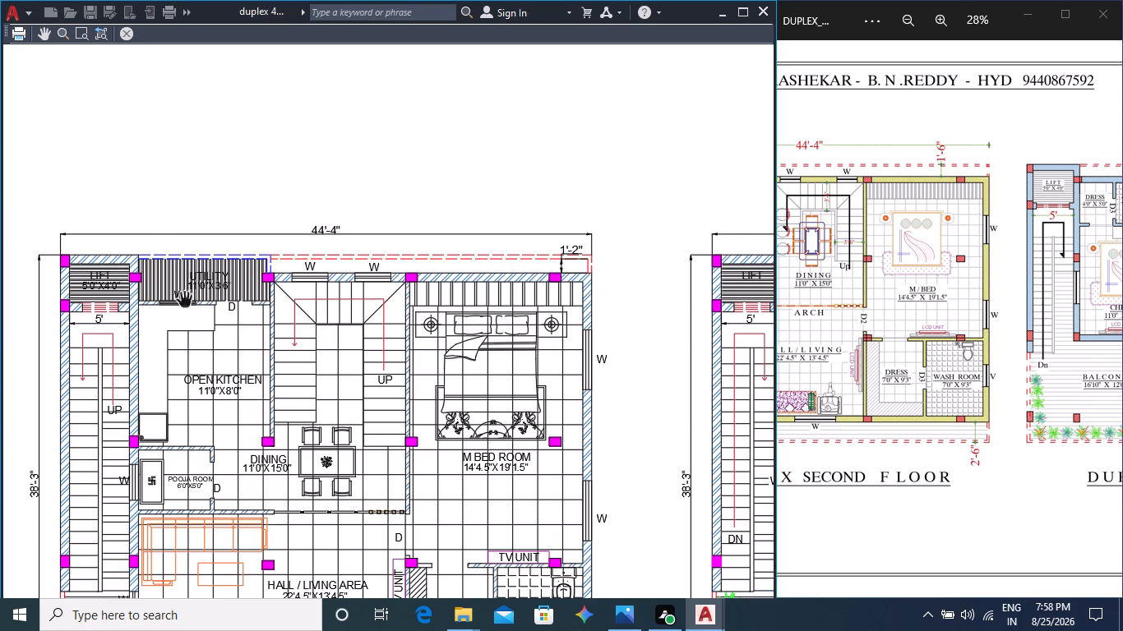
pyautogui.scroll(1, 201, 286)
pyautogui.scroll(-1, 202, 286)
# Examine the third-floor lift, dress and wash room area in the plot preview, and close the preview.
pyautogui.moveTo(525, 369); pyautogui.dragTo(120, 378, button='middle')
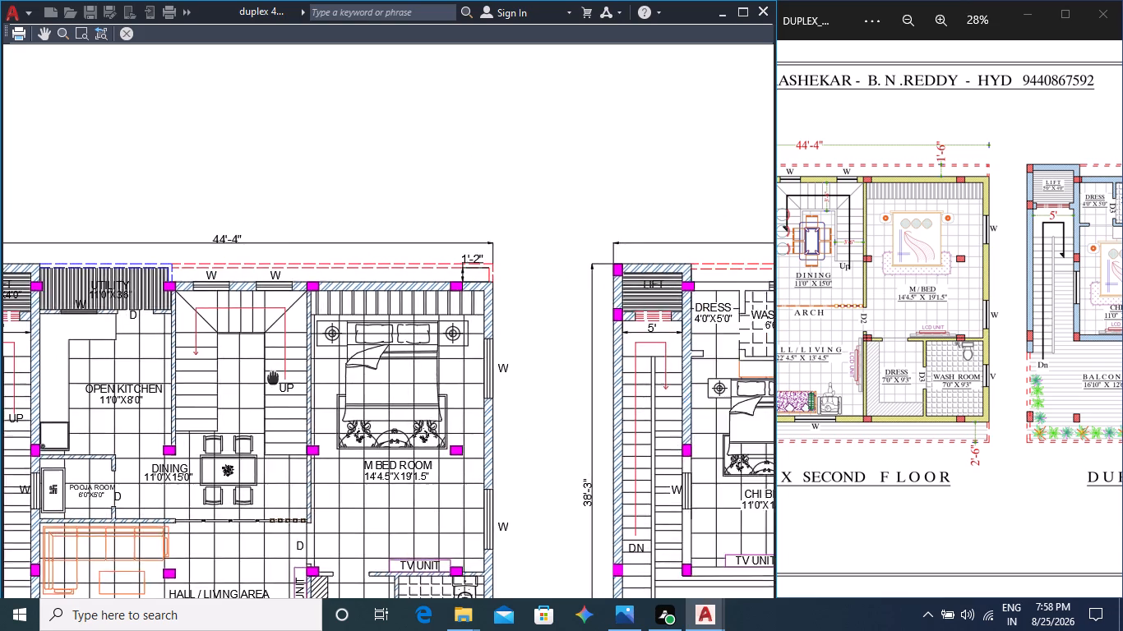
pyautogui.moveTo(120, 378); pyautogui.dragTo(112, 378, button='middle')
pyautogui.scroll(2, 290, 290)
pyautogui.scroll(2, 394, 289)
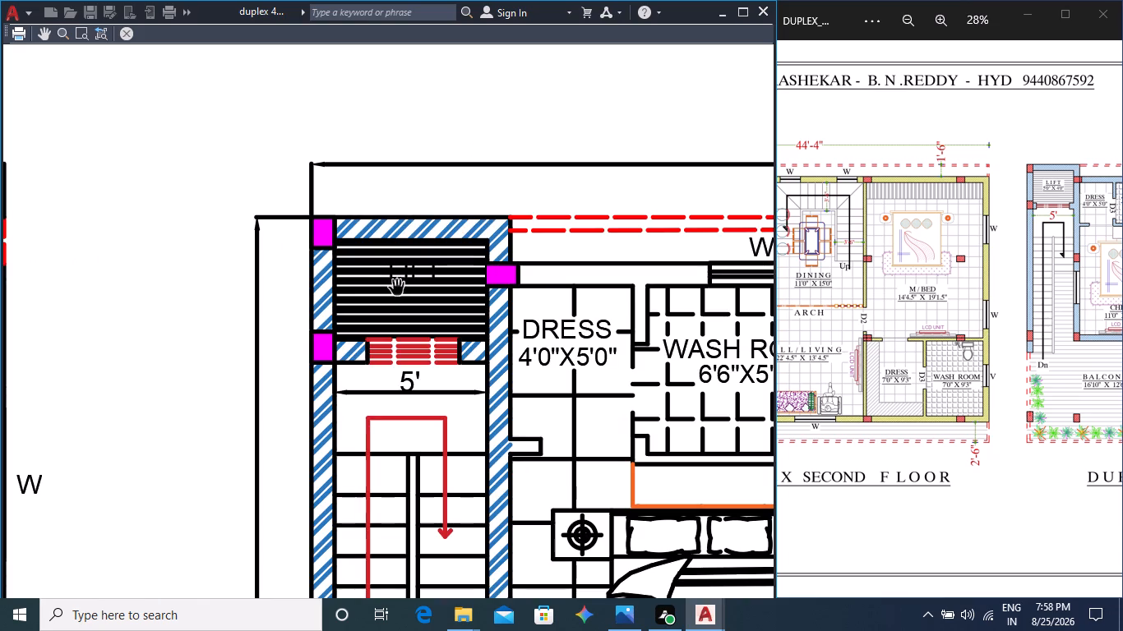
pyautogui.scroll(-2, 397, 291)
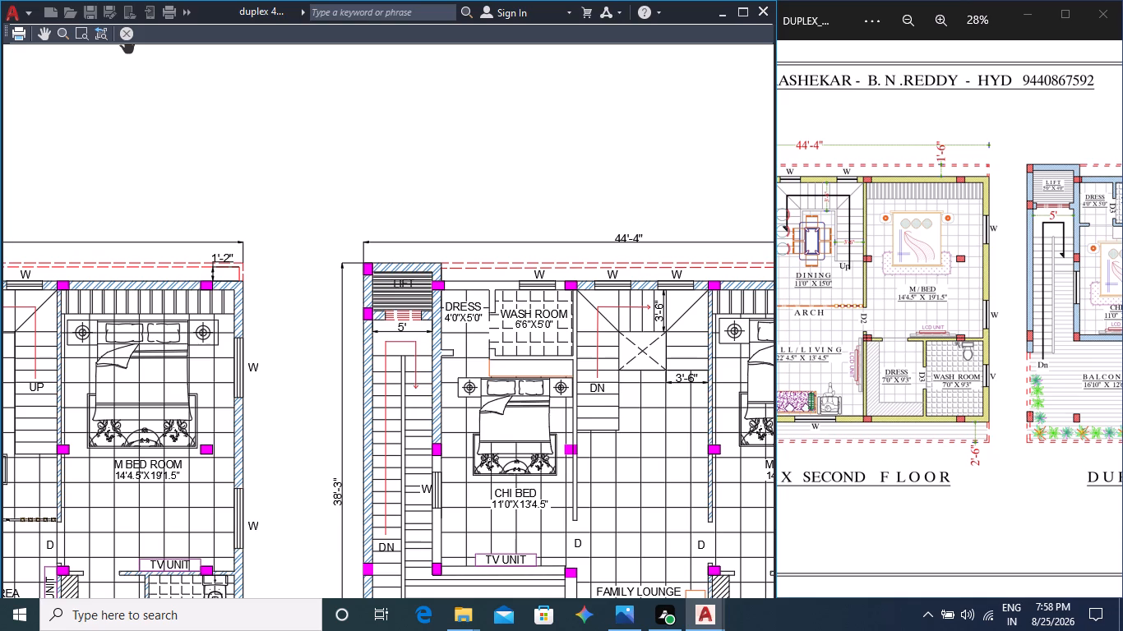
pyautogui.click(121, 30)
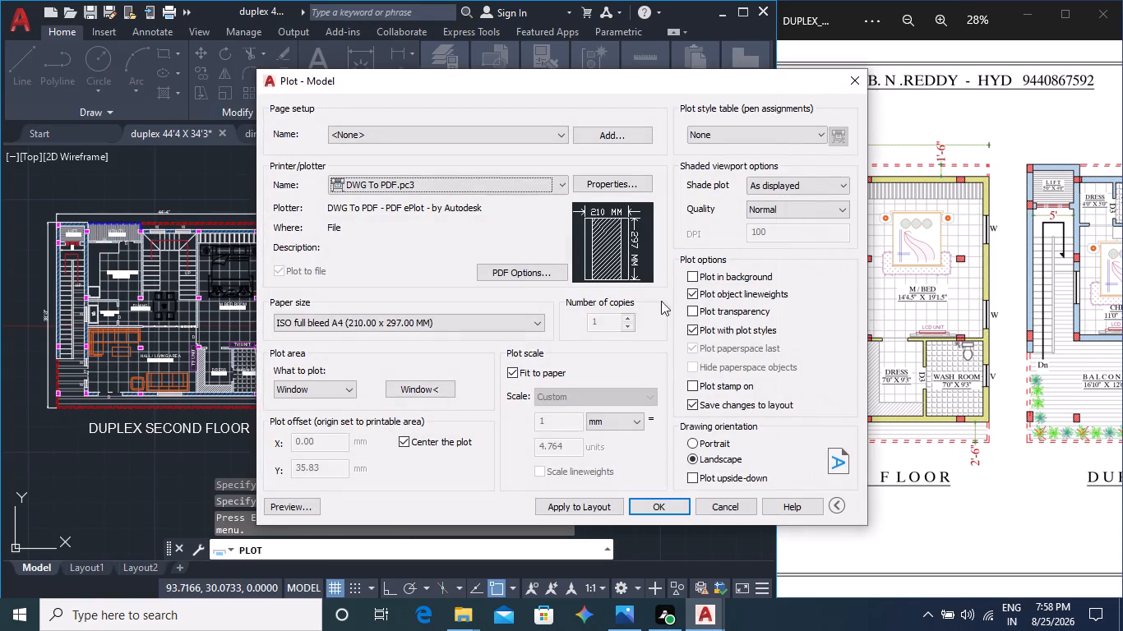
# Turn off plotting of object lineweights.
pyautogui.click(693, 293)
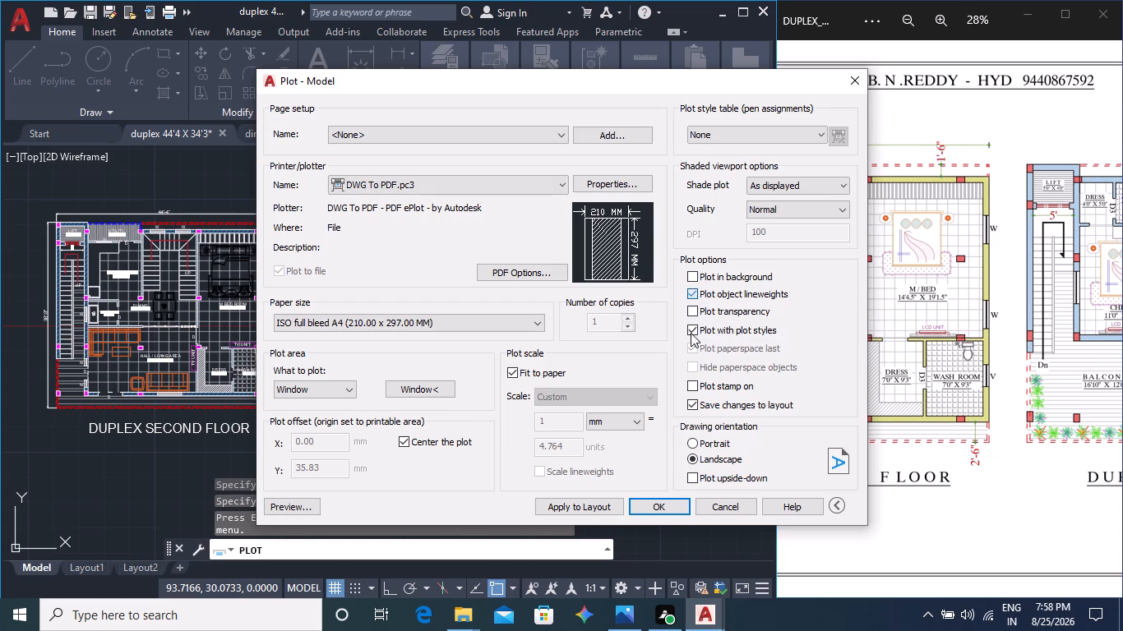
# Preview the plot again and examine the second-floor plan's linework and room labels, including the utility hatch.
pyautogui.click(293, 504)
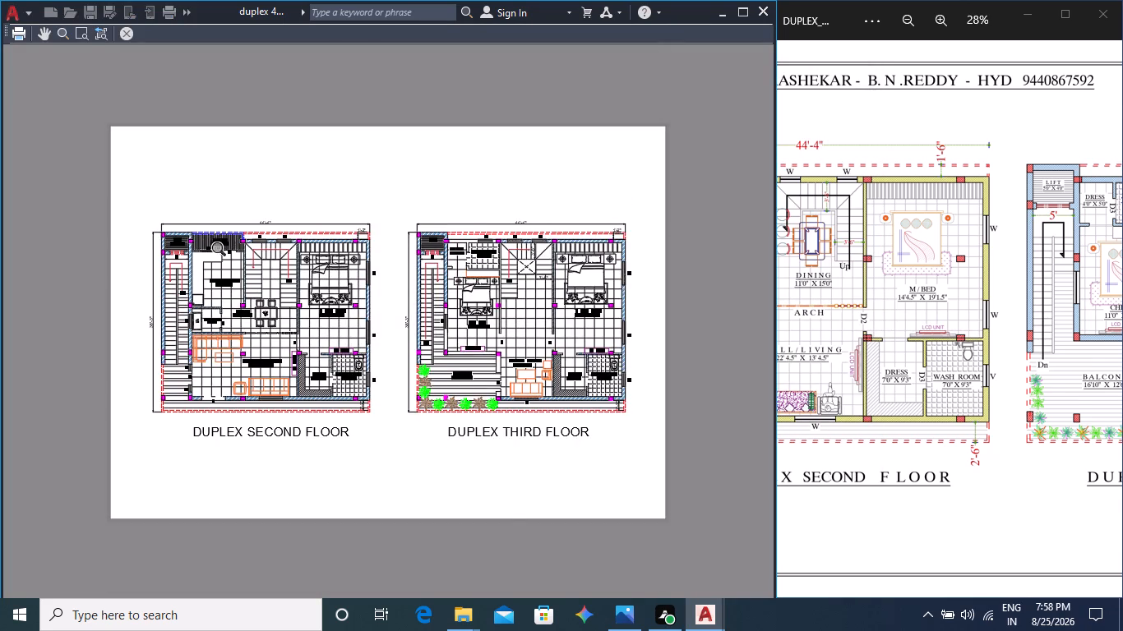
pyautogui.scroll(8, 235, 246)
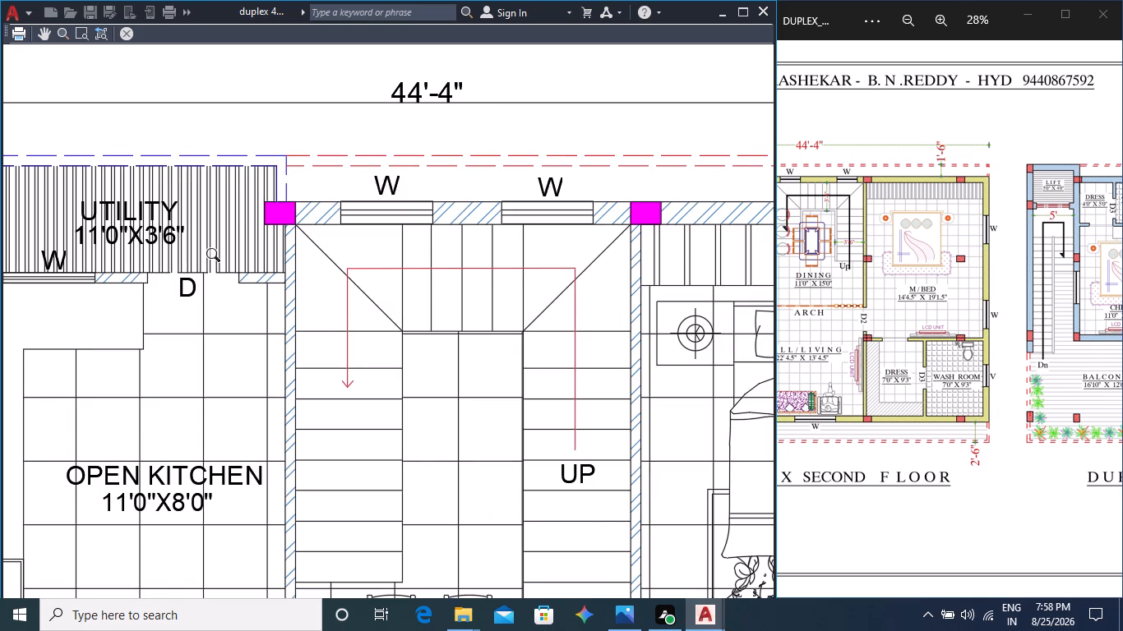
pyautogui.scroll(-2, 201, 233)
pyautogui.scroll(3, 181, 239)
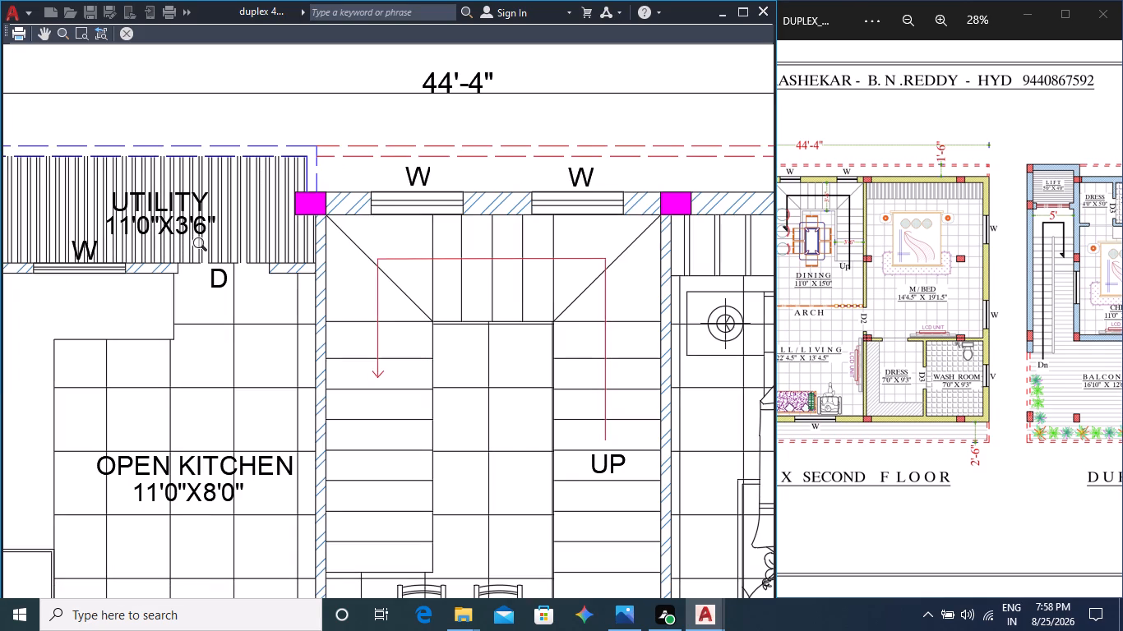
pyautogui.scroll(-2, 401, 398)
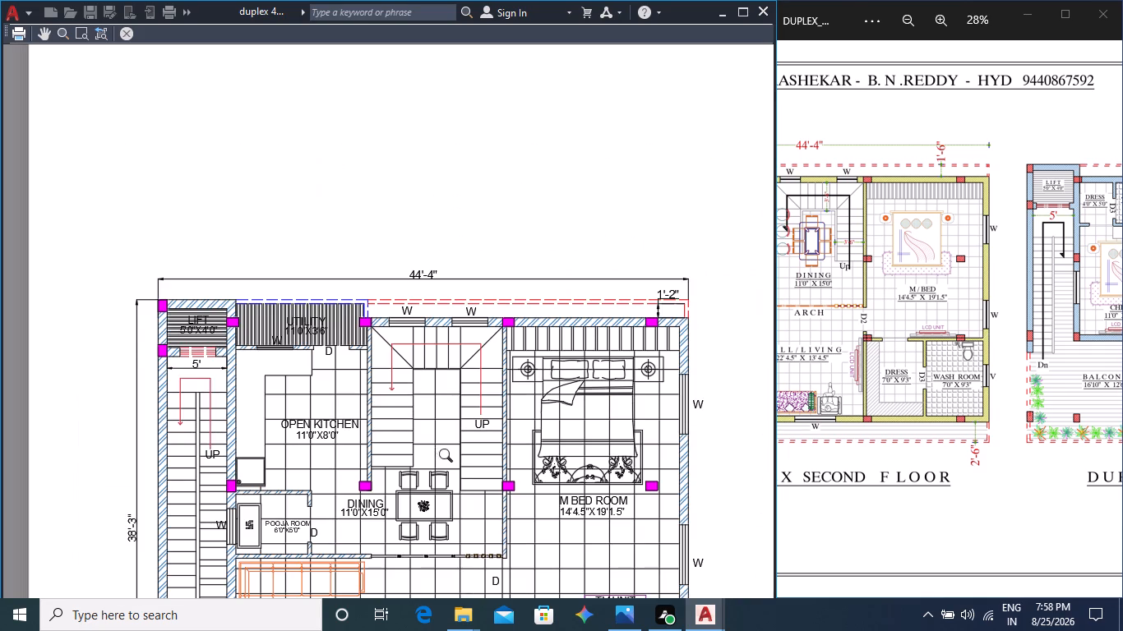
pyautogui.moveTo(451, 458); pyautogui.dragTo(408, 361, button='middle')
pyautogui.moveTo(444, 443); pyautogui.dragTo(435, 351, button='middle')
pyautogui.moveTo(451, 410); pyautogui.dragTo(451, 385, button='middle')
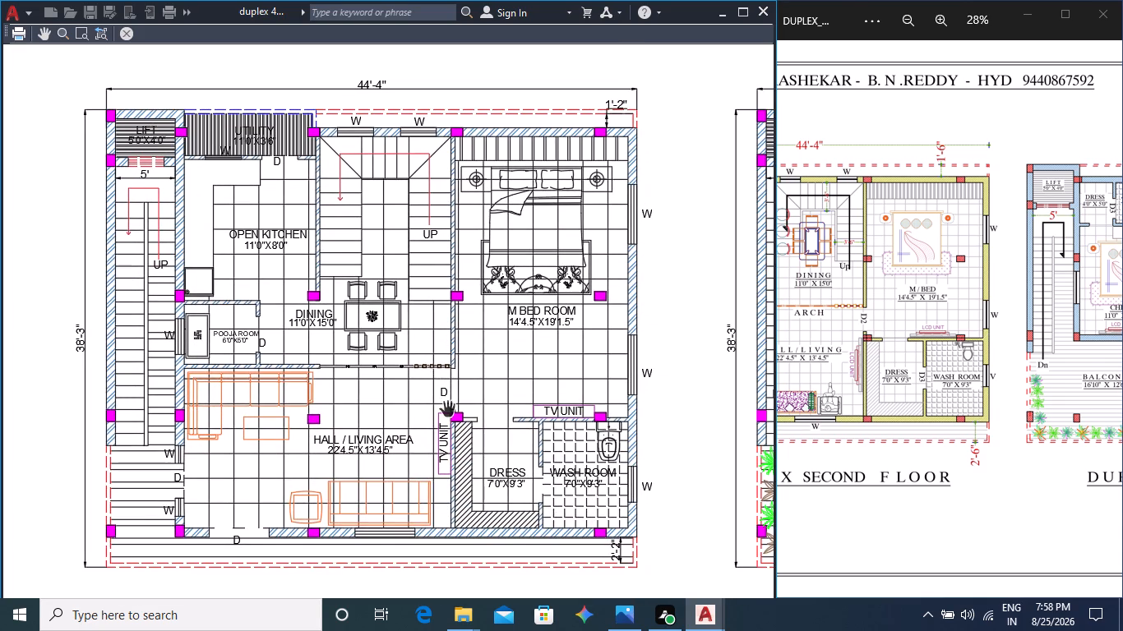
pyautogui.moveTo(451, 385); pyautogui.dragTo(450, 352, button='middle')
# Examine the third-floor plan's linework, room labels, balcony planting and dimensions in the plot preview.
pyautogui.moveTo(655, 454); pyautogui.dragTo(489, 454, button='middle')
pyautogui.moveTo(575, 450); pyautogui.dragTo(583, 449, button='middle')
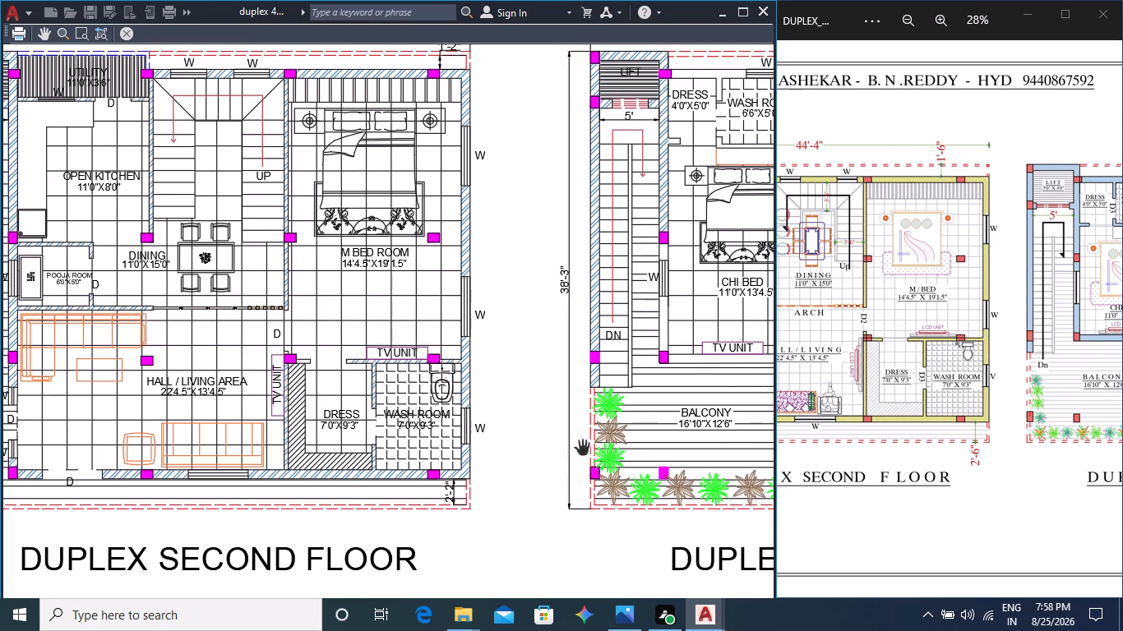
pyautogui.moveTo(583, 449); pyautogui.dragTo(413, 458, button='middle')
pyautogui.moveTo(552, 457); pyautogui.dragTo(462, 453, button='middle')
pyautogui.moveTo(544, 449); pyautogui.dragTo(447, 478, button='middle')
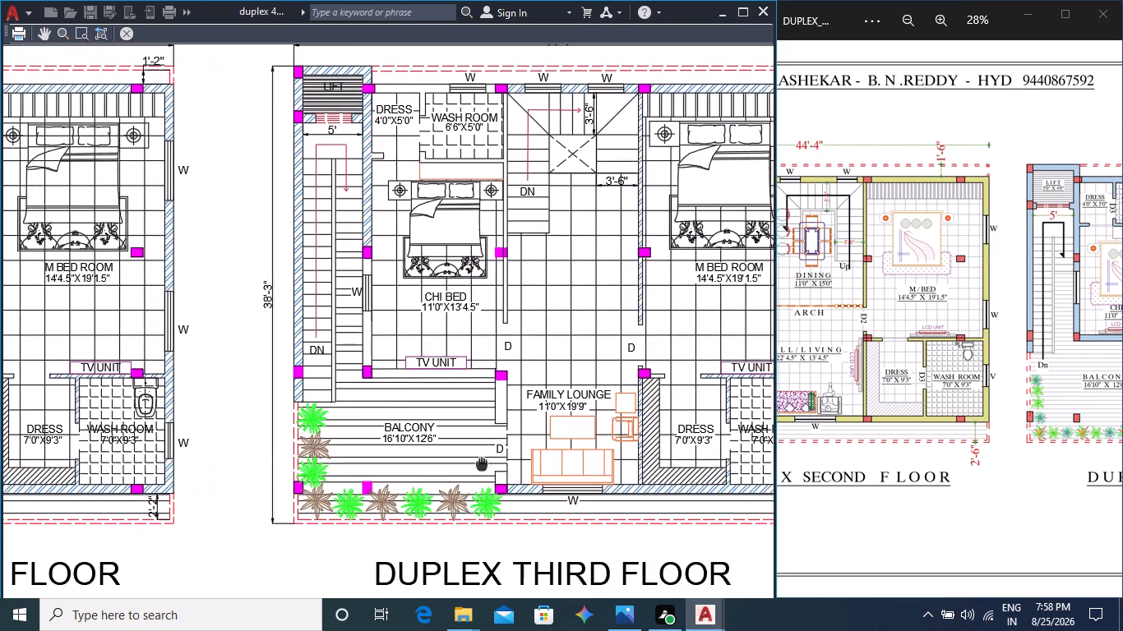
pyautogui.moveTo(540, 454); pyautogui.dragTo(468, 457, button='middle')
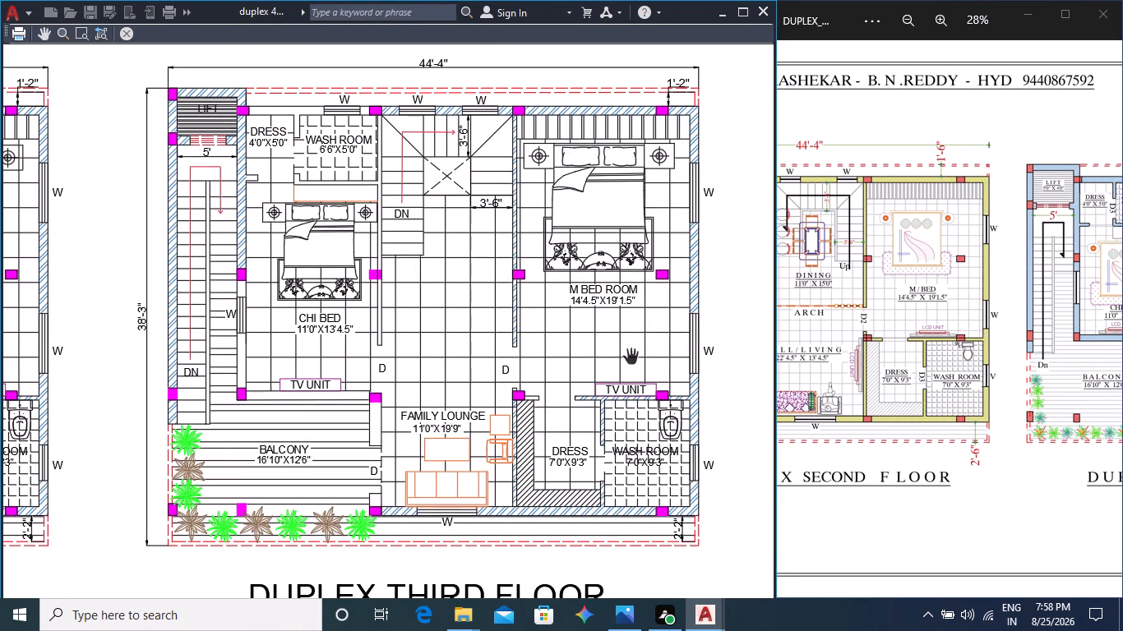
pyautogui.moveTo(622, 440); pyautogui.dragTo(624, 393, button='middle')
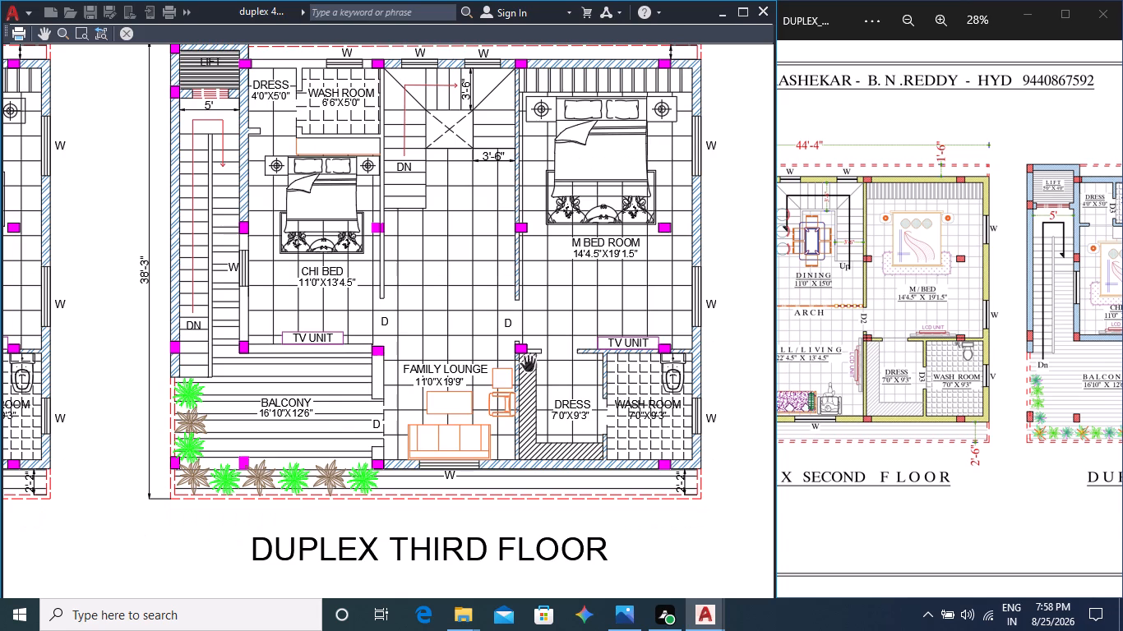
pyautogui.moveTo(505, 321); pyautogui.dragTo(535, 438, button='middle')
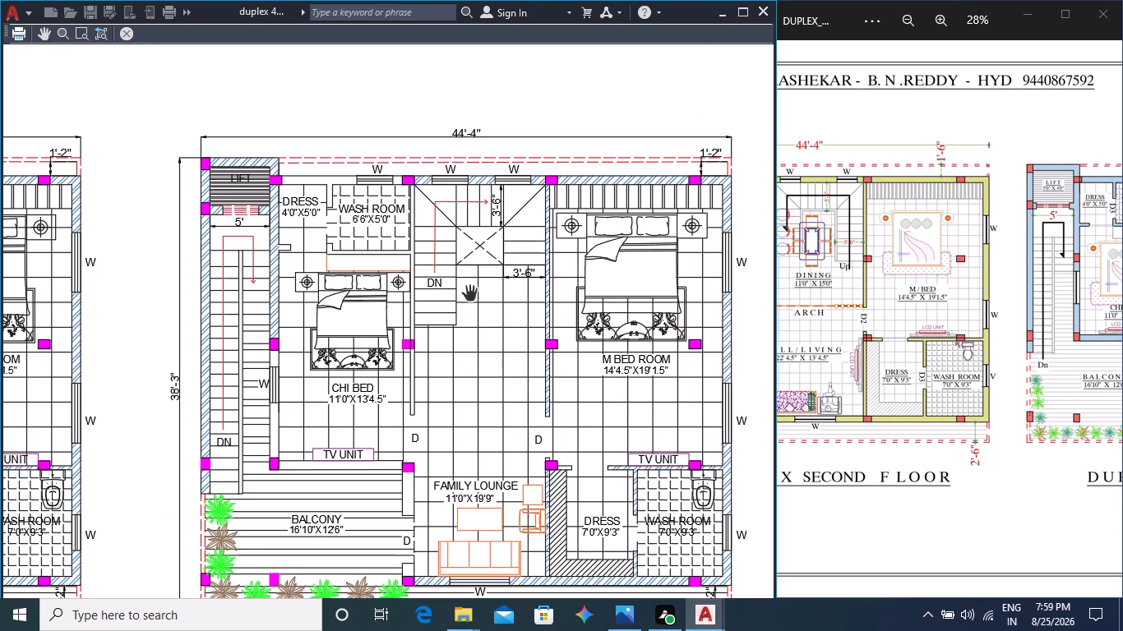
# Compare the previewed third-floor plan with the third floor in the reference image, and close the plot preview.
pyautogui.middleClick(932, 367)
pyautogui.moveTo(1003, 353); pyautogui.dragTo(860, 370, button='middle')
pyautogui.moveTo(973, 345); pyautogui.dragTo(857, 350, button='middle')
pyautogui.scroll(3, 945, 277)
pyautogui.scroll(-3, 958, 302)
pyautogui.middleClick(482, 409)
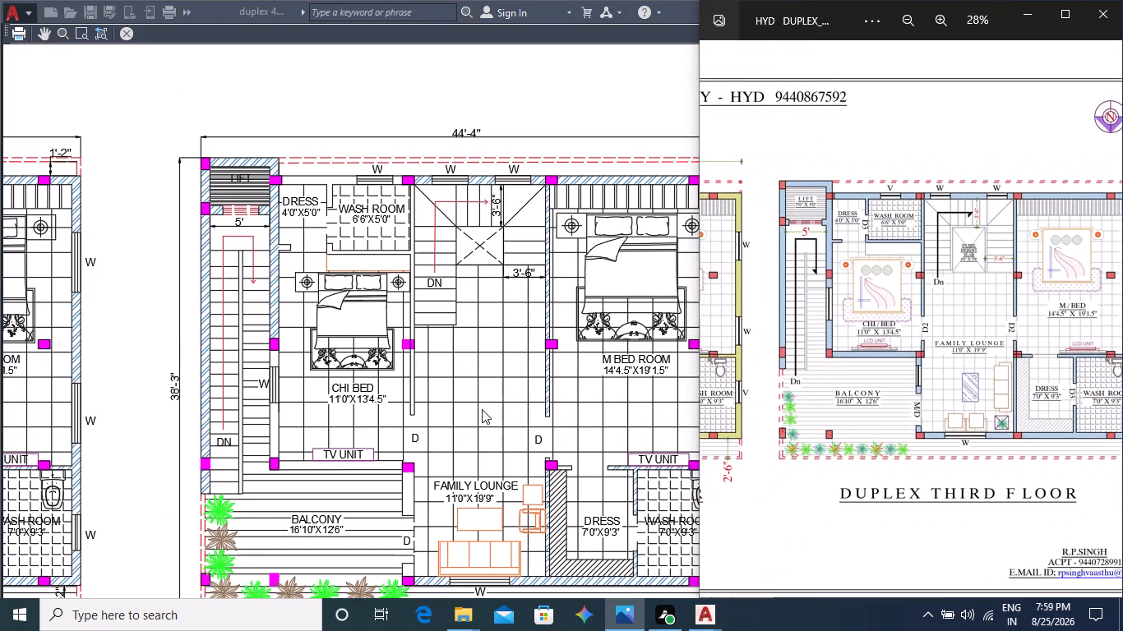
pyautogui.scroll(-1, 515, 410)
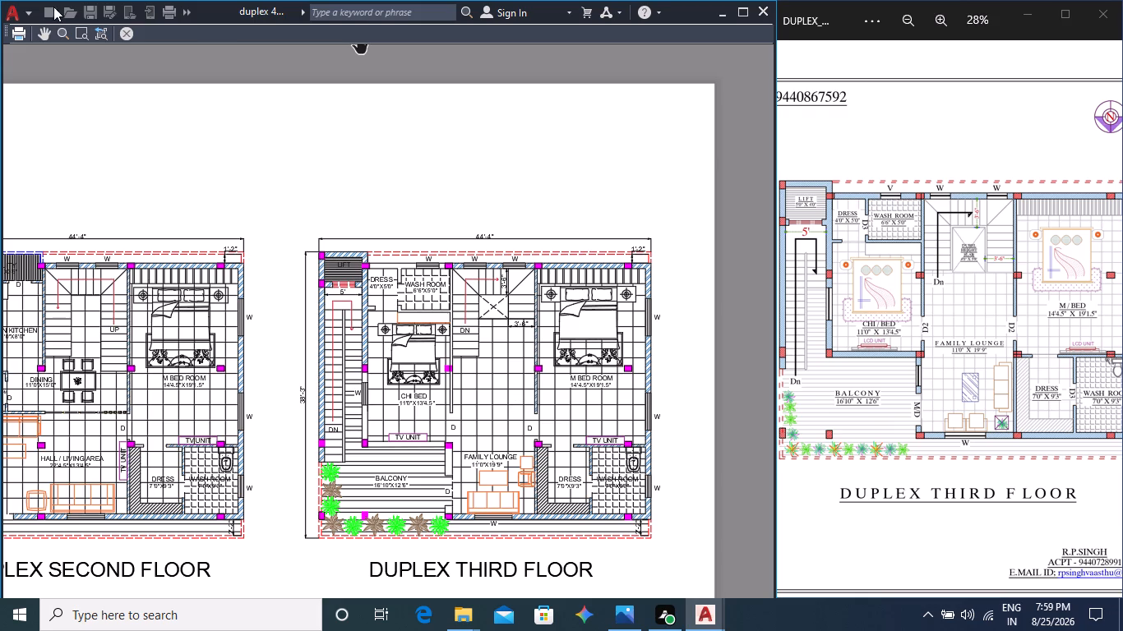
pyautogui.click(130, 33)
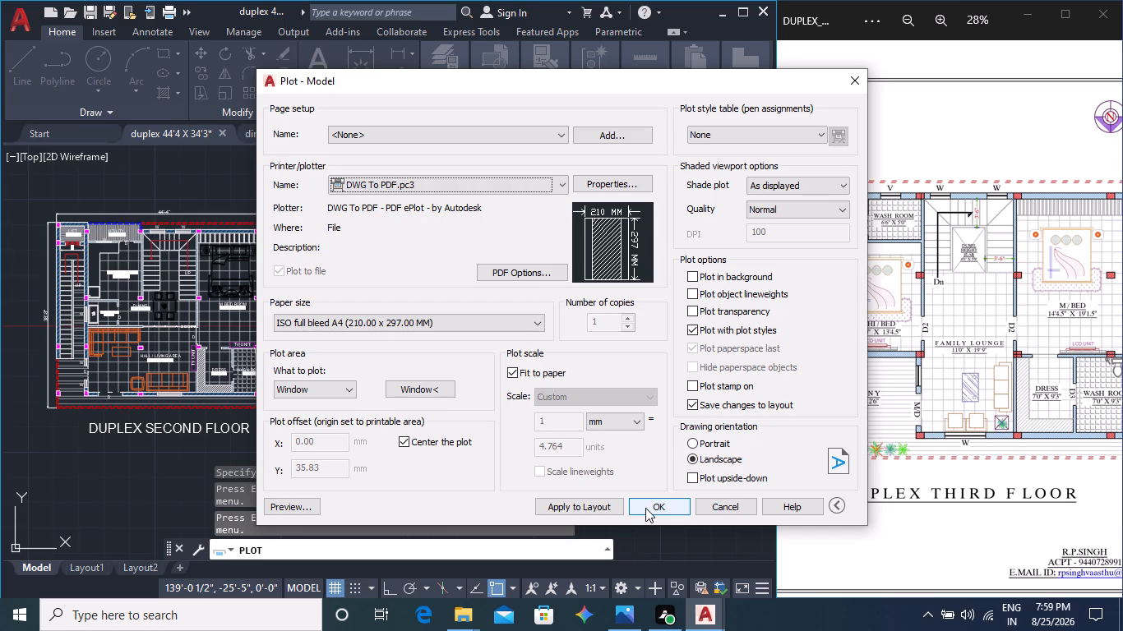
# Plot the plans to duplex 44'4 X 34'3-Model.pdf, saved in the INTERNSHIP "compleated files" folder on New Volume (D:).
pyautogui.click(645, 508)
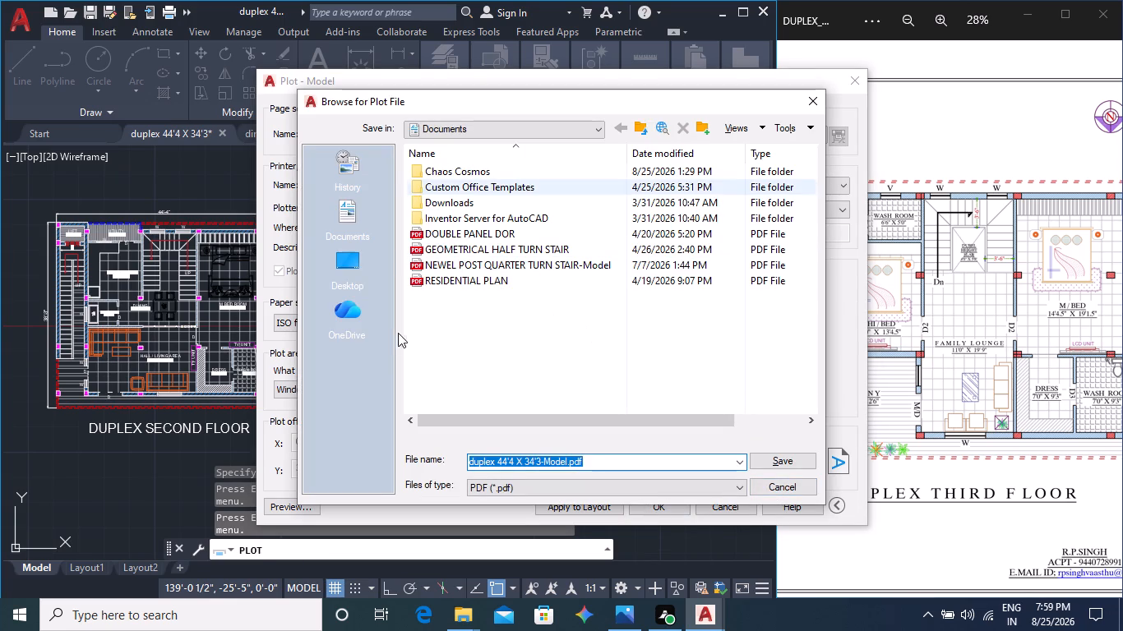
pyautogui.click(482, 128)
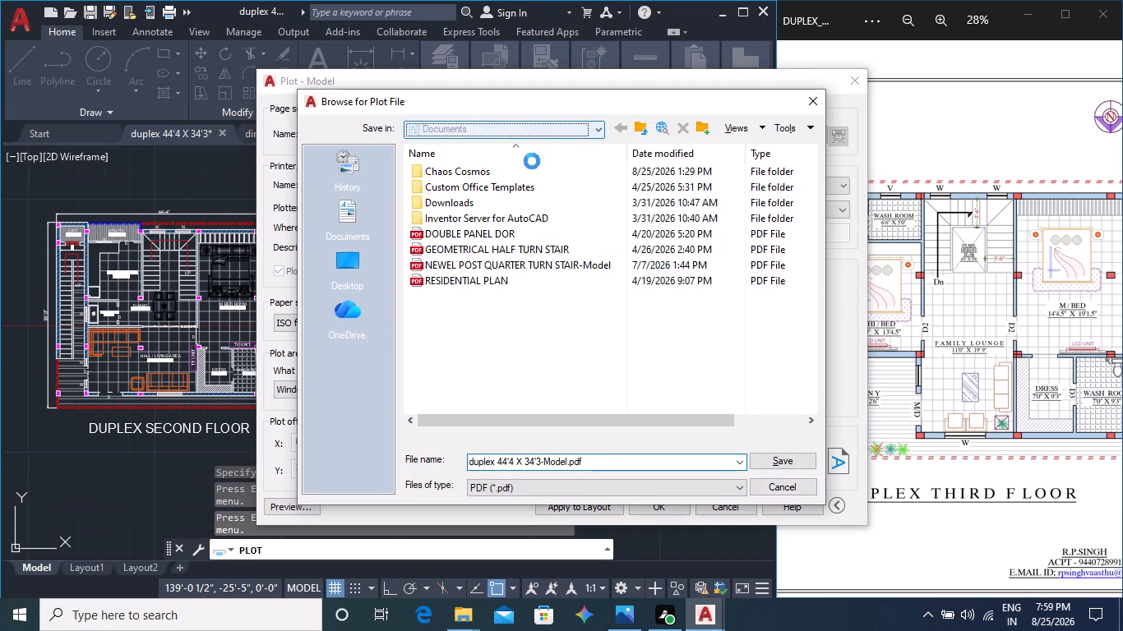
pyautogui.click(522, 219)
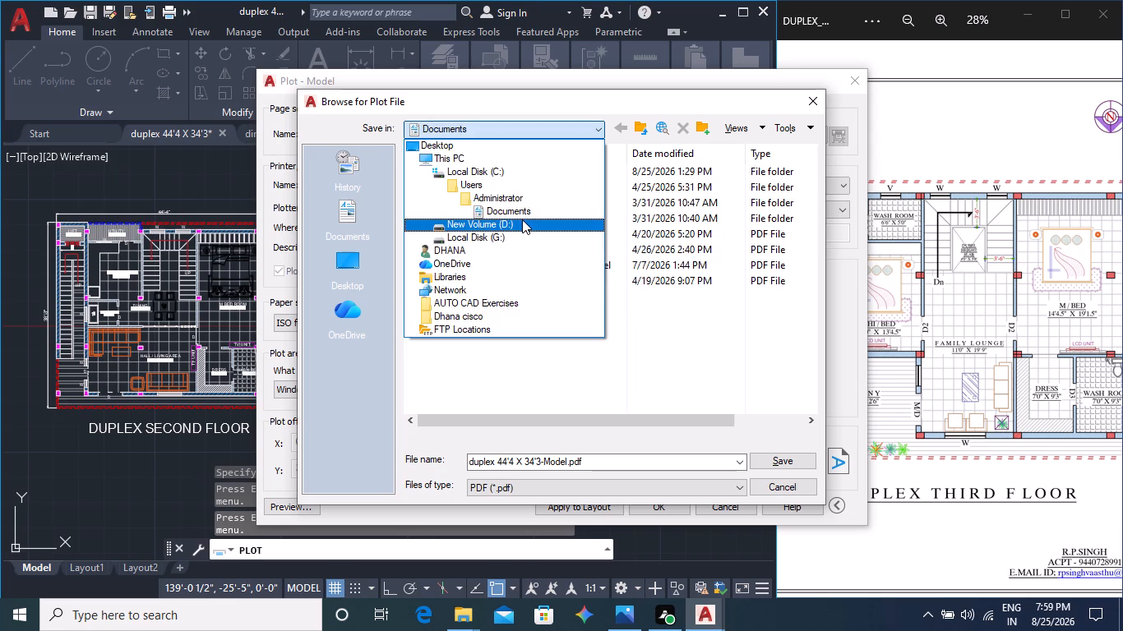
pyautogui.doubleClick(488, 277)
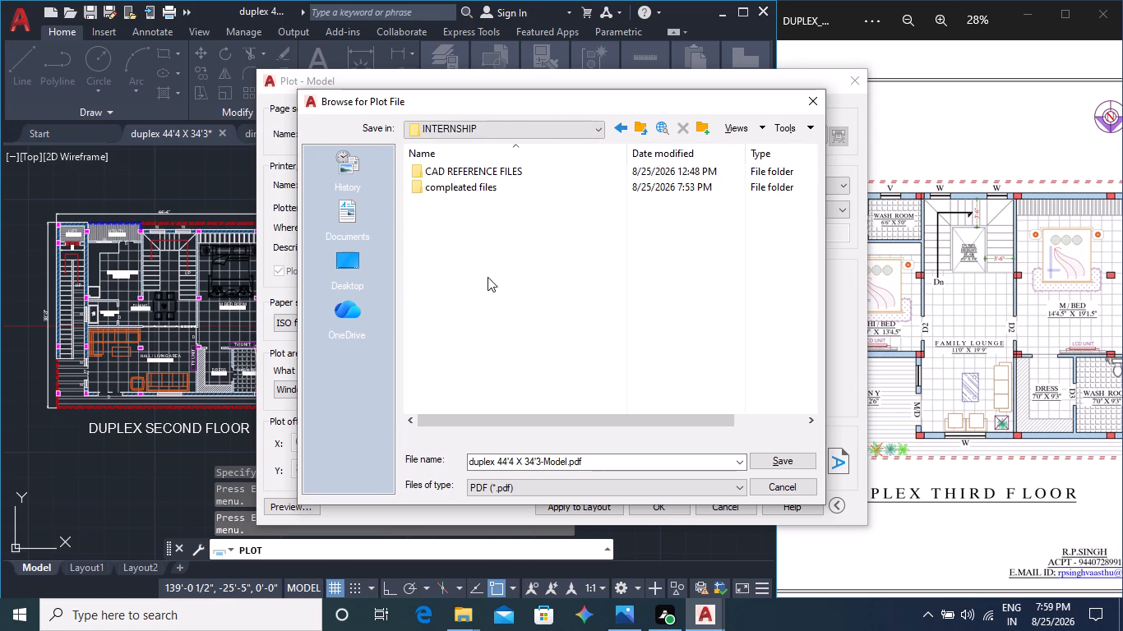
pyautogui.doubleClick(497, 183)
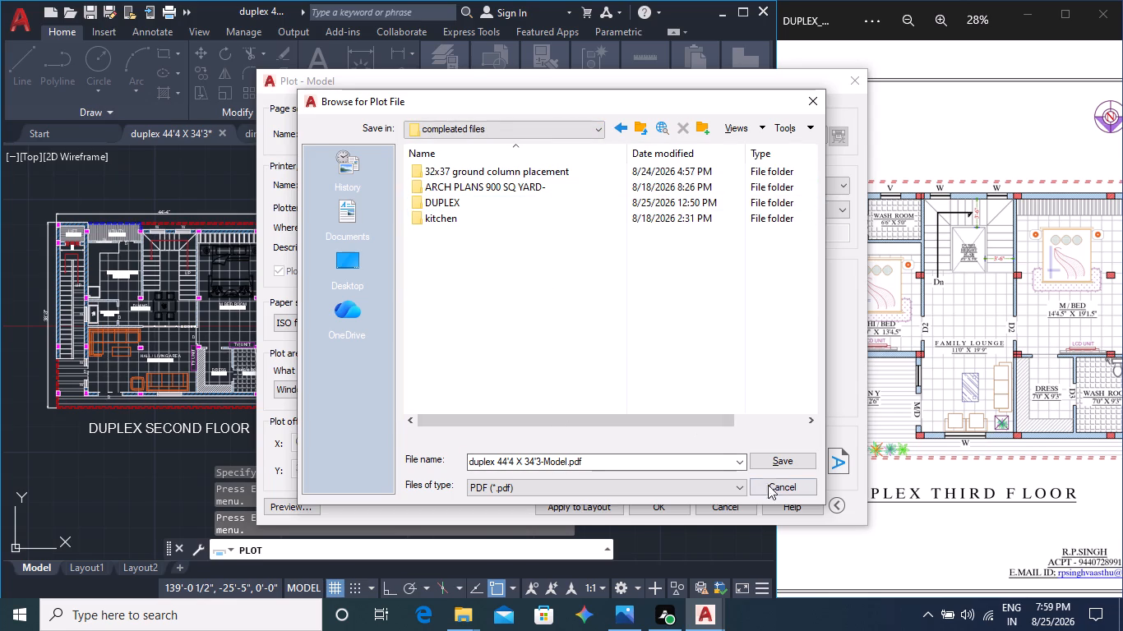
pyautogui.click(774, 463)
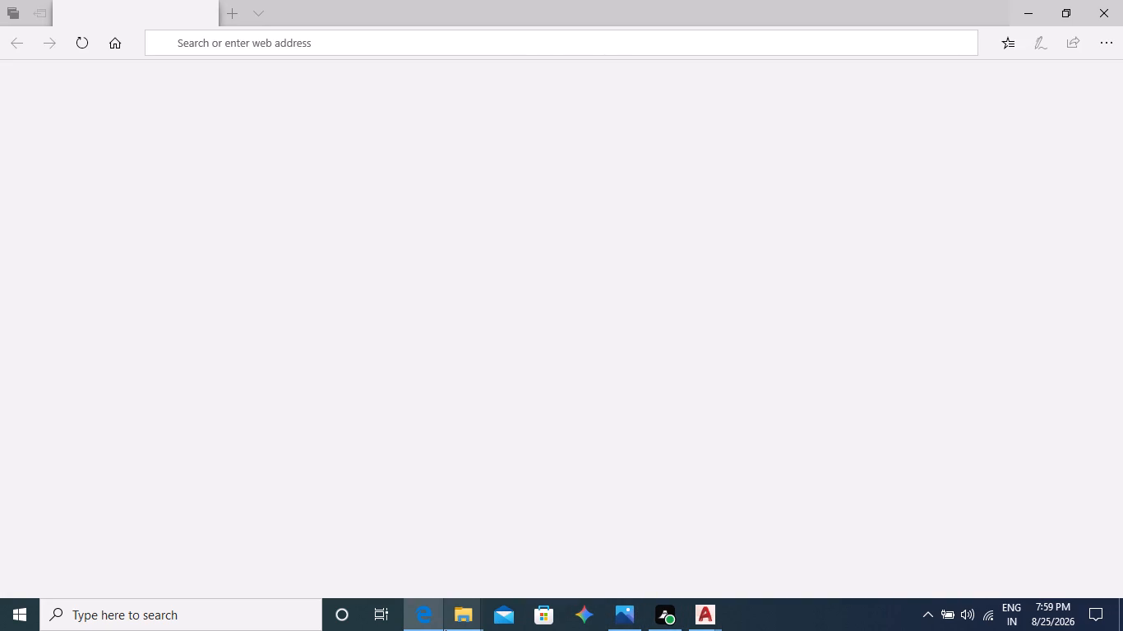
# Close the blank web browser window to get back to the drawing.
pyautogui.click(1101, 7)
pyautogui.click(1033, 13)
pyautogui.click(1107, 10)
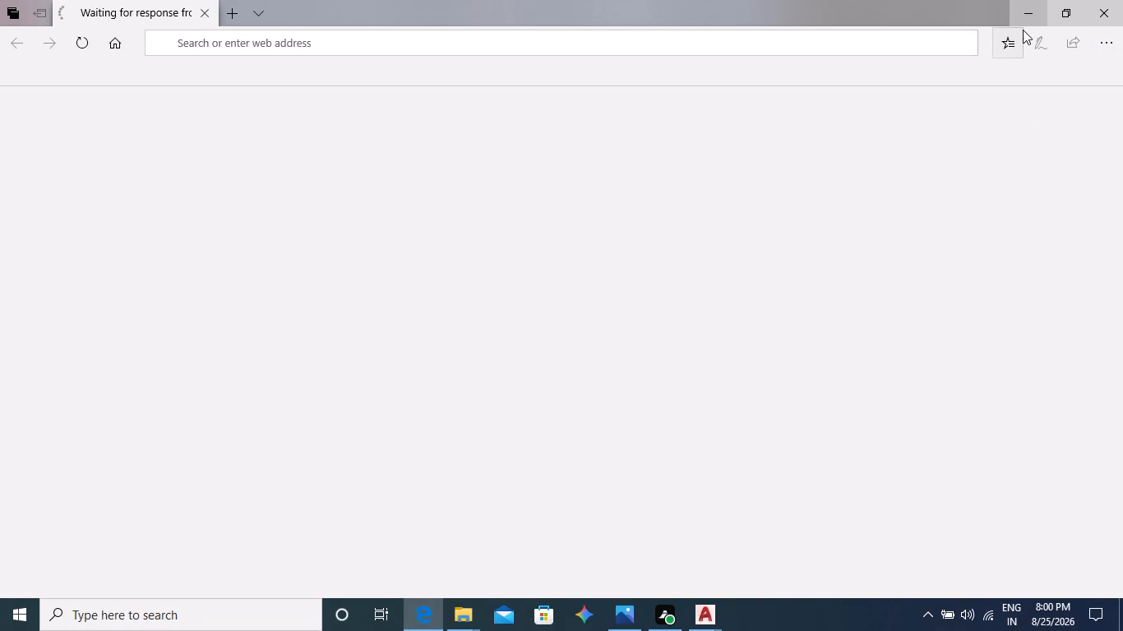
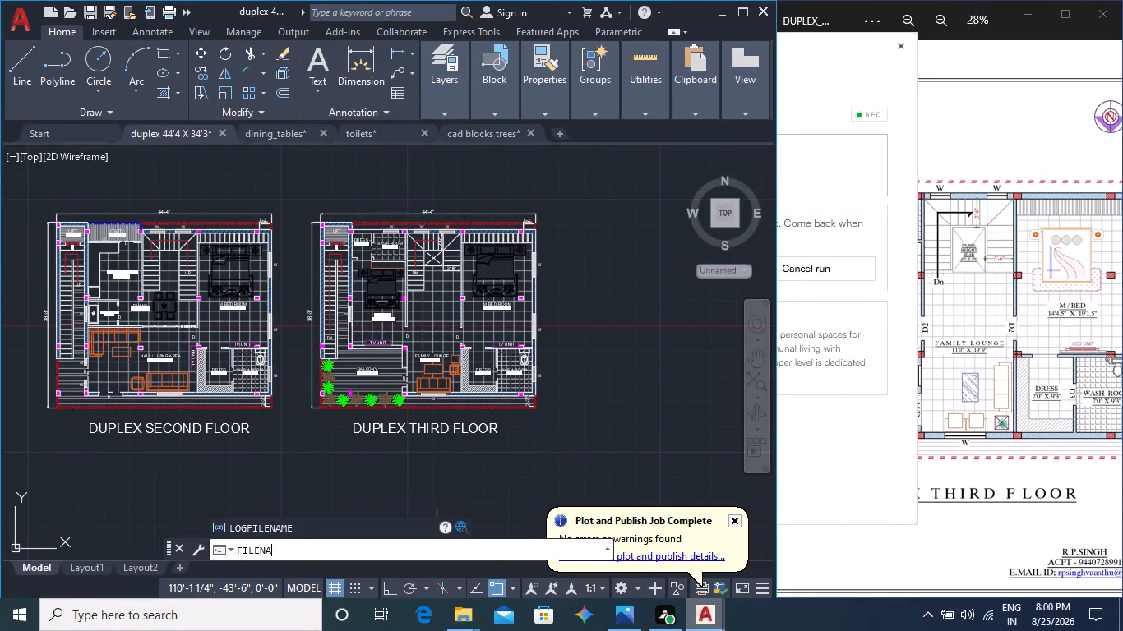
# Query the drawing's log file name and path with the LOGFILENAME system variable.
pyautogui.press('Return')
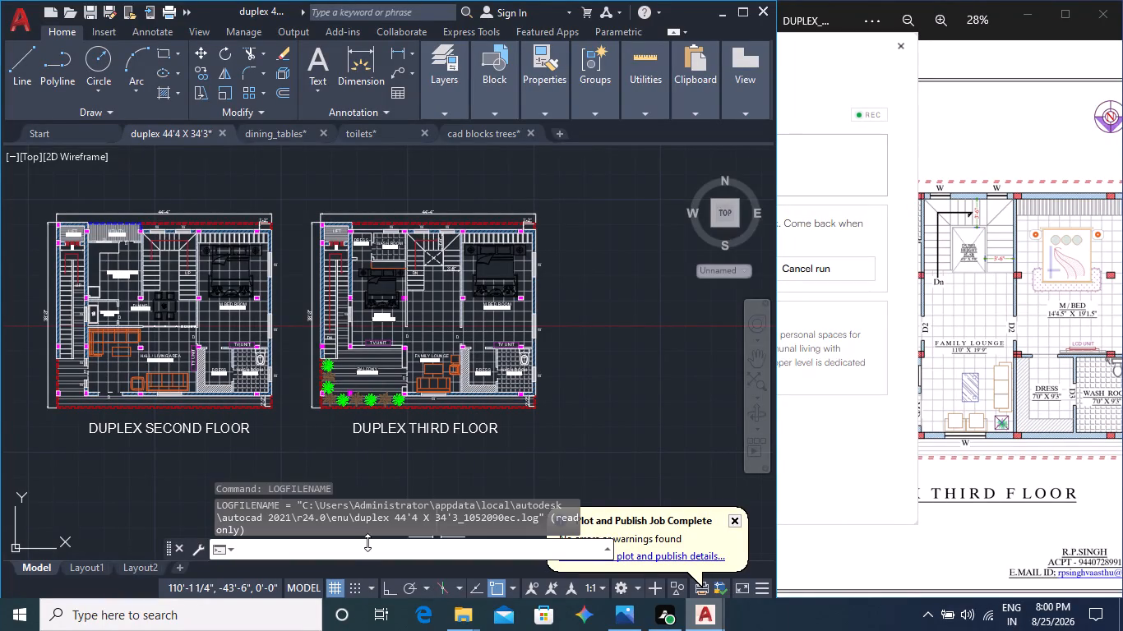